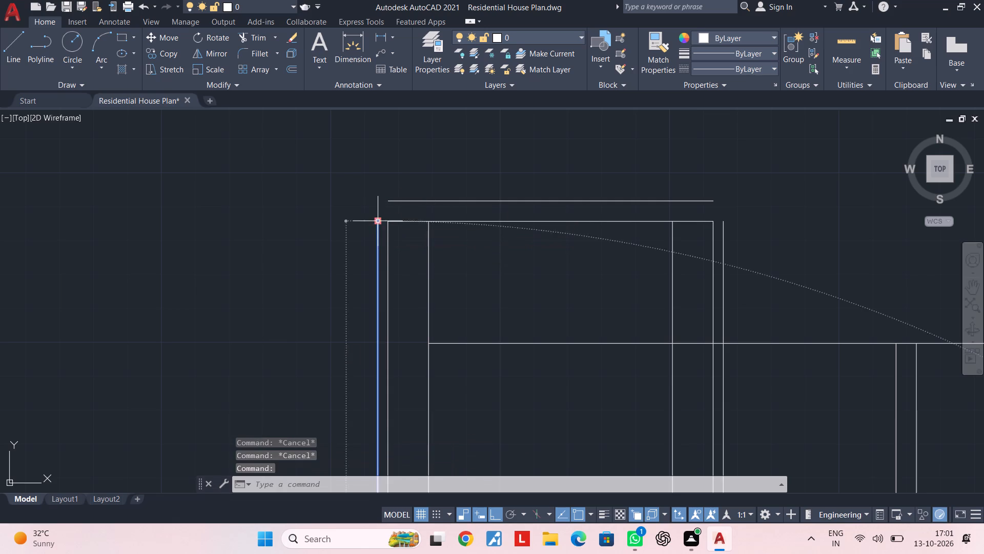
Stretch the top ends of the offset lines outside the raised block's two outer walls upward past the roof slab line.
{"action": "left_click", "coordinate": [379, 222]}
{"action": "left_click", "coordinate": [378, 177]}
{"action": "key", "text": "Escape"}
{"action": "key", "text": "Escape"}
{"action": "key", "text": "space"}
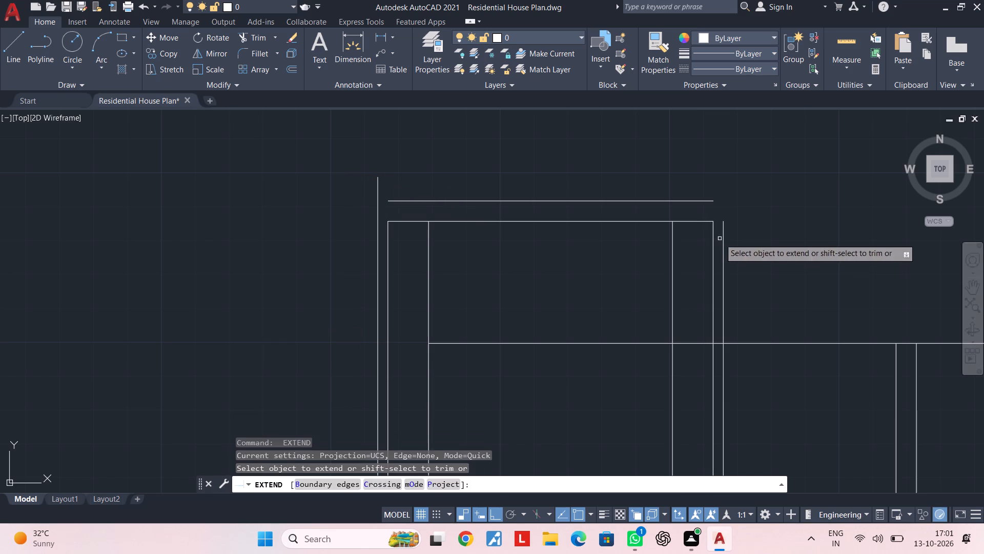
{"action": "key", "text": "space"}
{"action": "key", "text": "Escape"}
{"action": "key", "text": "Escape"}
{"action": "left_click", "coordinate": [723, 235]}
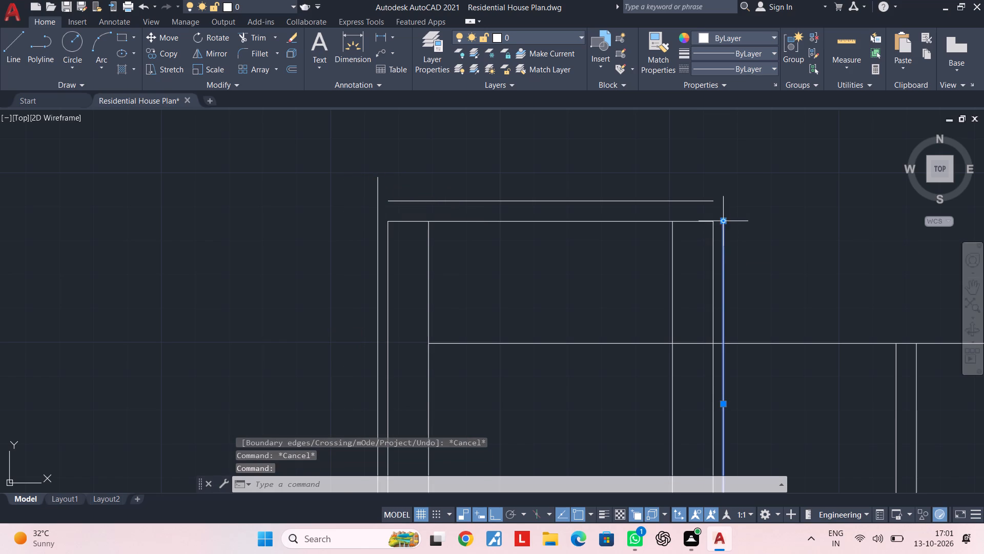
{"action": "left_click", "coordinate": [724, 221]}
{"action": "left_click", "coordinate": [720, 162]}
{"action": "key", "text": "Escape"}
{"action": "key", "text": "Escape"}
{"action": "key", "text": "Escape"}
{"action": "key", "text": "Escape"}
{"action": "key", "text": "Escape"}
{"action": "key", "text": "Escape"}
{"action": "key", "text": "Escape"}
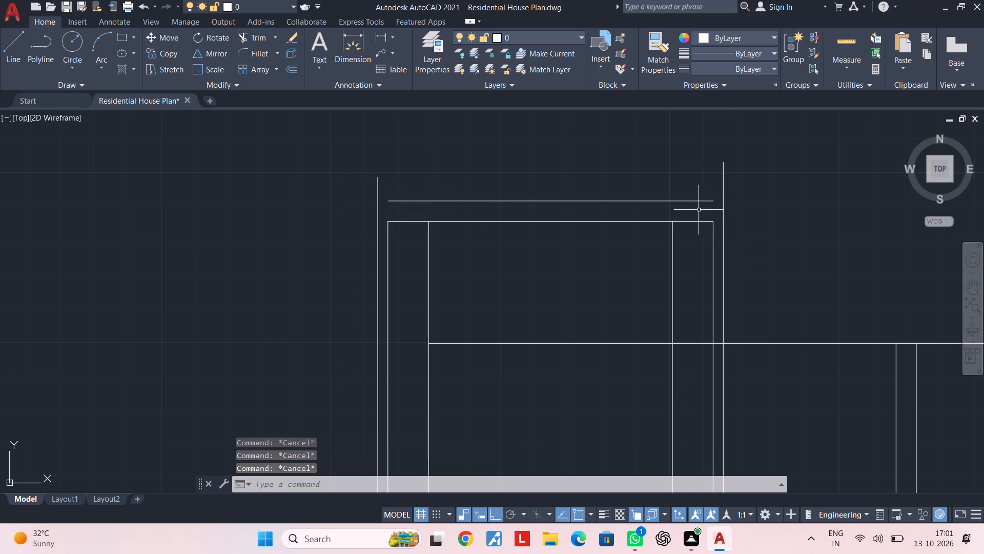
Extend both ends of the raised block's roof slab line to the offset lines beside the outer walls.
{"action": "key", "text": "e"}
{"action": "key", "text": "x"}
{"action": "key", "text": "space"}
{"action": "left_click", "coordinate": [693, 200]}
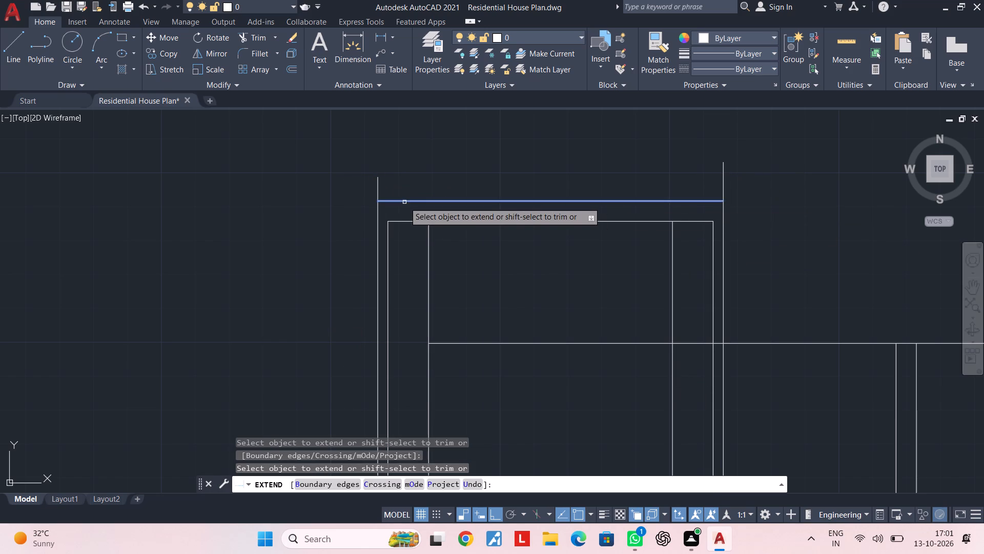
{"action": "left_click", "coordinate": [404, 202]}
{"action": "key", "text": "Escape"}
{"action": "key", "text": "Escape"}
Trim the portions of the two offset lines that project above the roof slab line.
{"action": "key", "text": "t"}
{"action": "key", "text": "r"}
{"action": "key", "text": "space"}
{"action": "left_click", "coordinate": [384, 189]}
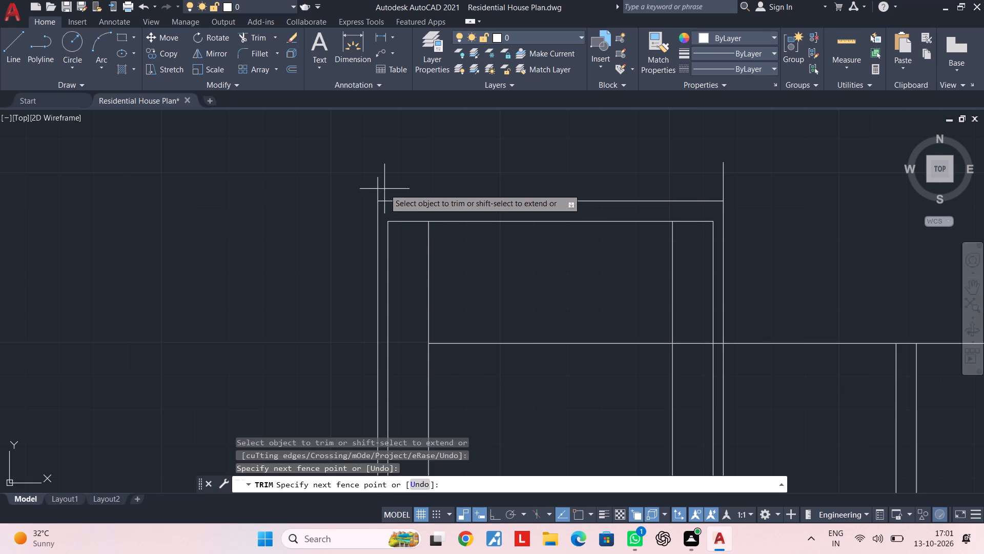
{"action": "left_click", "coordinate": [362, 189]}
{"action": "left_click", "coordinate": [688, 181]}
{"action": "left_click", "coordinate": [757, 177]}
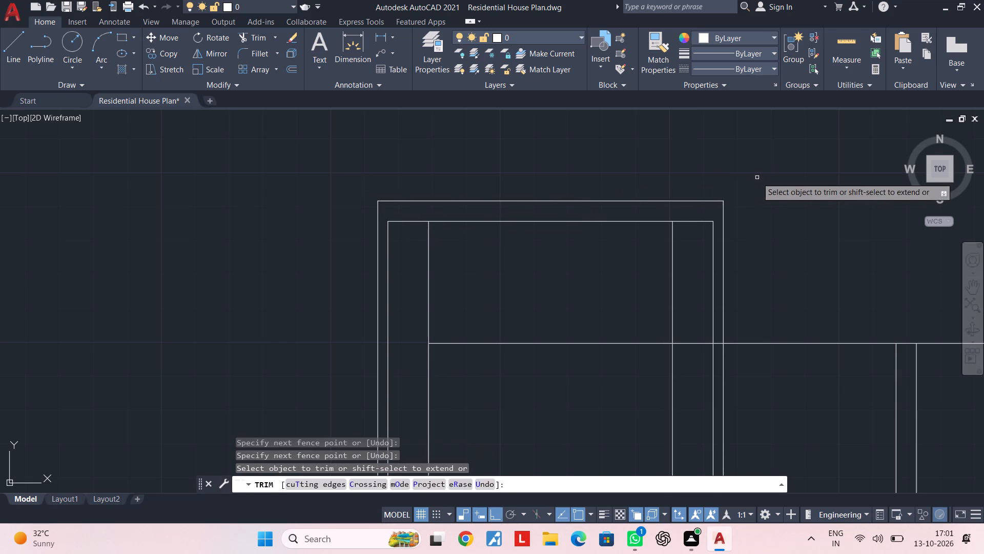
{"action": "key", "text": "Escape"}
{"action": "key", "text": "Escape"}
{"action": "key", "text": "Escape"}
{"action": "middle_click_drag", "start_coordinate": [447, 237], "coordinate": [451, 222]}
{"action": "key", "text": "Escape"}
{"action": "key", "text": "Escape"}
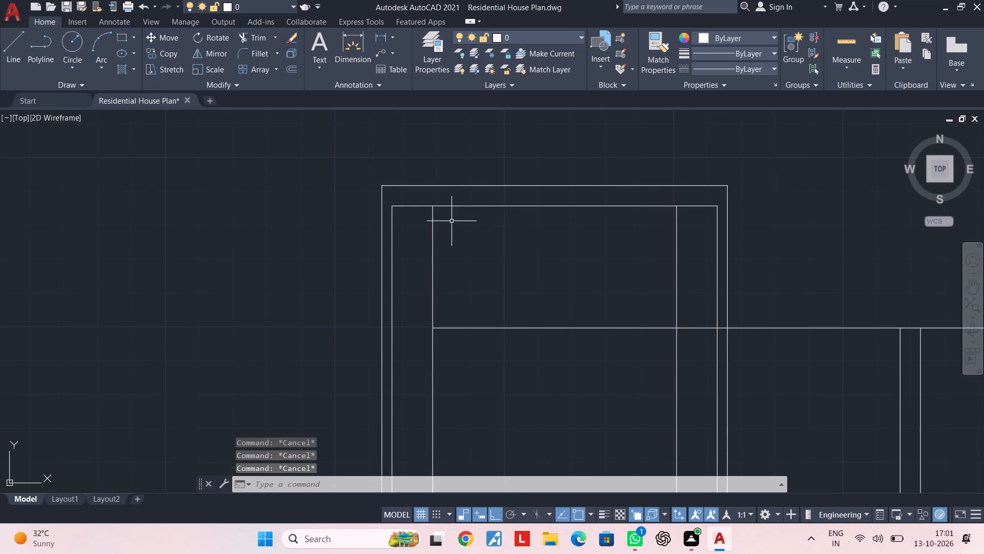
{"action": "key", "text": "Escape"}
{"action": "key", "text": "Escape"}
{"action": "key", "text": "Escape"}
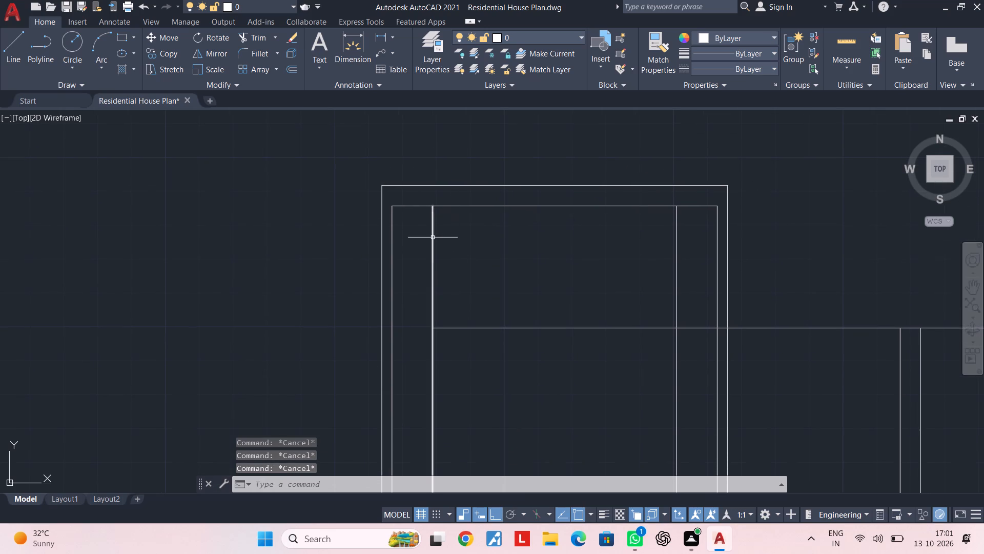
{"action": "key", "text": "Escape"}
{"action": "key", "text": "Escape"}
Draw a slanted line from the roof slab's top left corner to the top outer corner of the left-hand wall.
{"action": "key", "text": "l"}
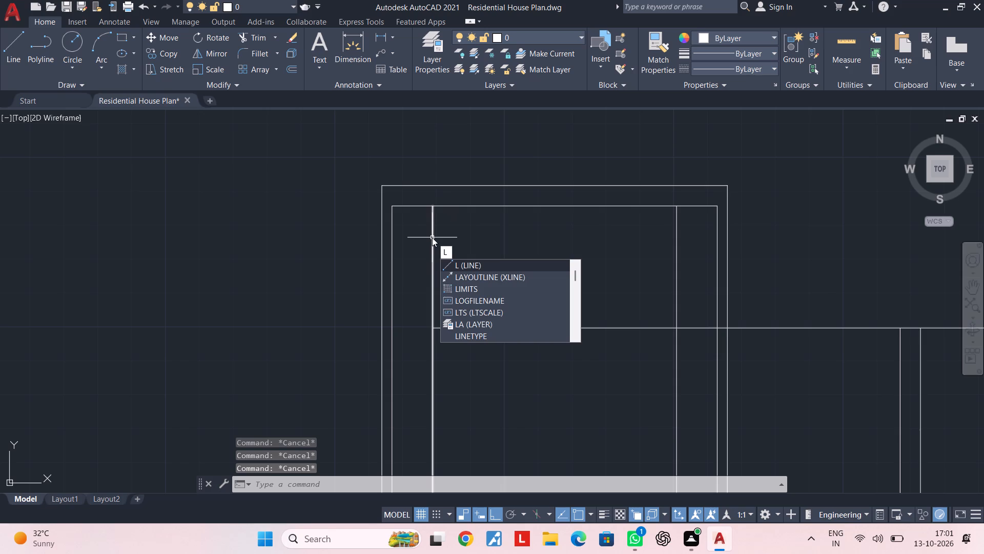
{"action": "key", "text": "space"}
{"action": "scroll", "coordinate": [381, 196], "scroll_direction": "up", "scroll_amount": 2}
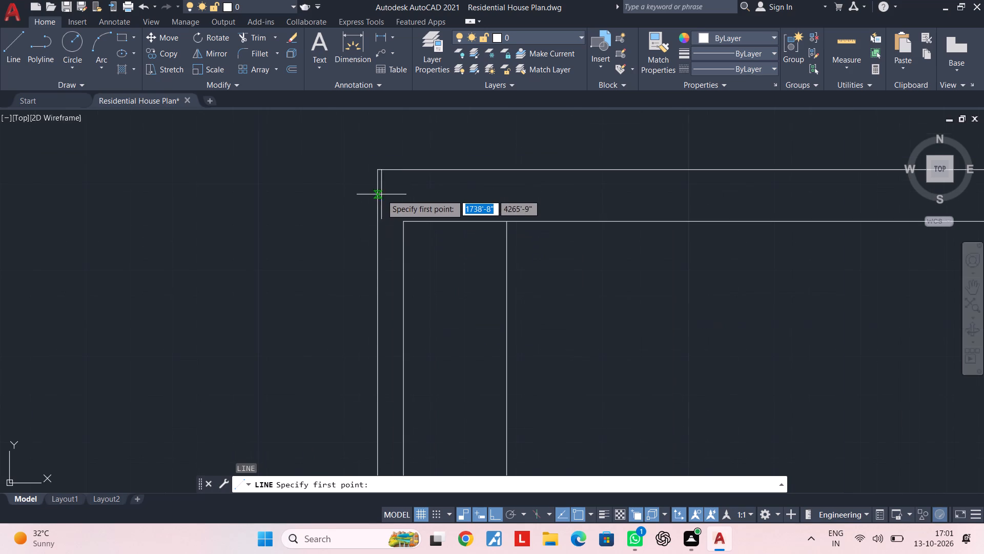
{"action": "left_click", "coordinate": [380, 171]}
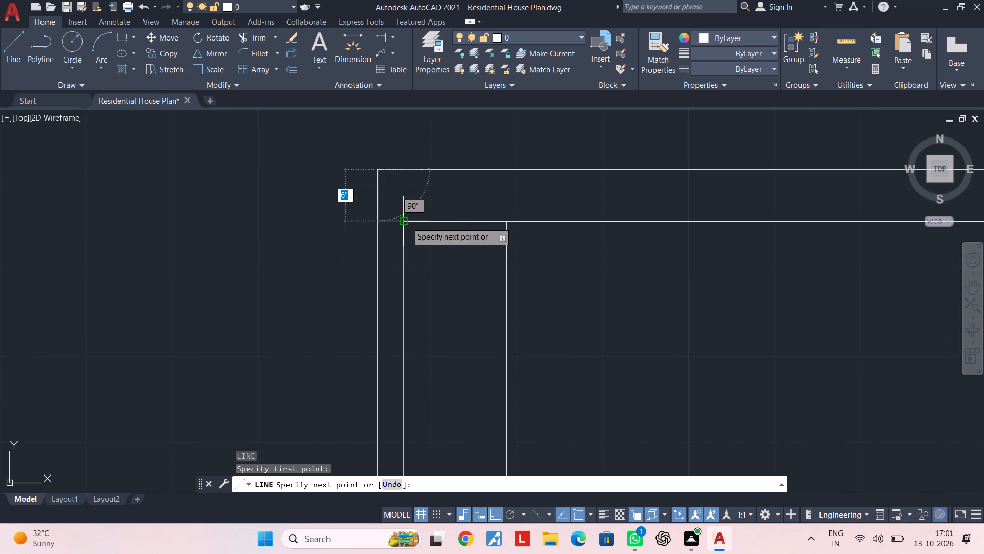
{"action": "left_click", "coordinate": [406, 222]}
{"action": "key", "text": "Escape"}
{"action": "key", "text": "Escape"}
Delete the vertical offset line just outside the raised block's left-hand wall.
{"action": "left_click", "coordinate": [389, 231]}
{"action": "left_click", "coordinate": [354, 239]}
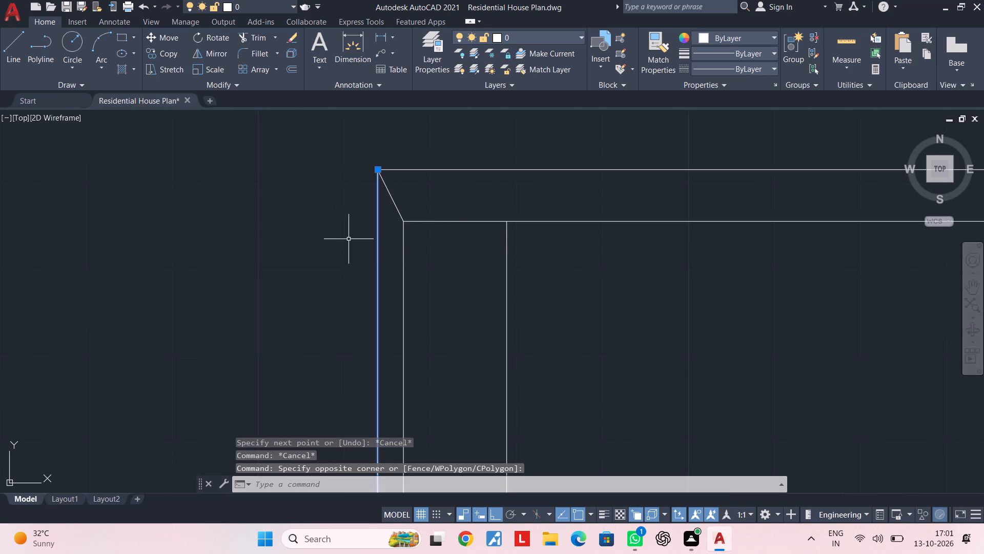
{"action": "key", "text": "Delete"}
{"action": "key", "text": "Escape"}
{"action": "scroll", "coordinate": [354, 239], "scroll_direction": "down", "scroll_amount": 3}
{"action": "middle_click_drag", "start_coordinate": [623, 299], "coordinate": [519, 294]}
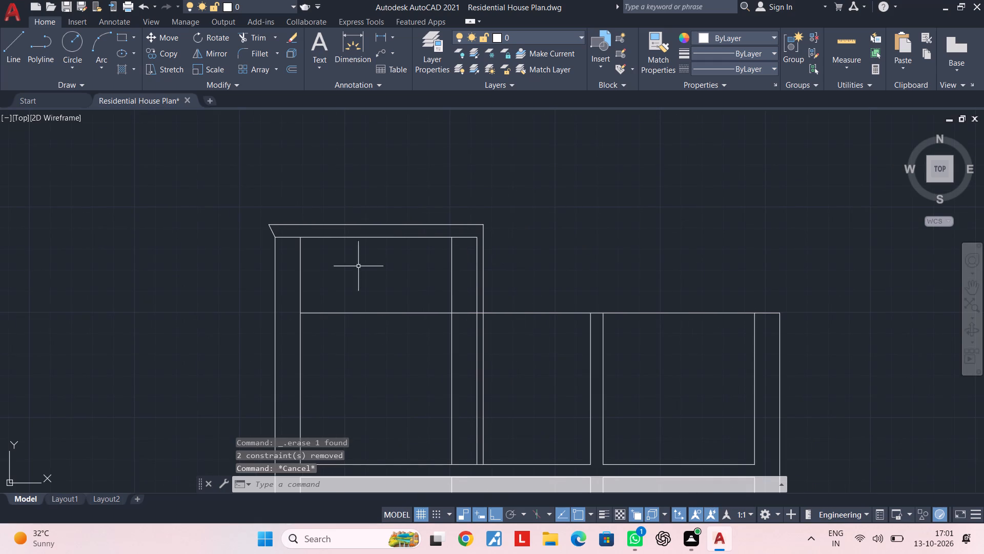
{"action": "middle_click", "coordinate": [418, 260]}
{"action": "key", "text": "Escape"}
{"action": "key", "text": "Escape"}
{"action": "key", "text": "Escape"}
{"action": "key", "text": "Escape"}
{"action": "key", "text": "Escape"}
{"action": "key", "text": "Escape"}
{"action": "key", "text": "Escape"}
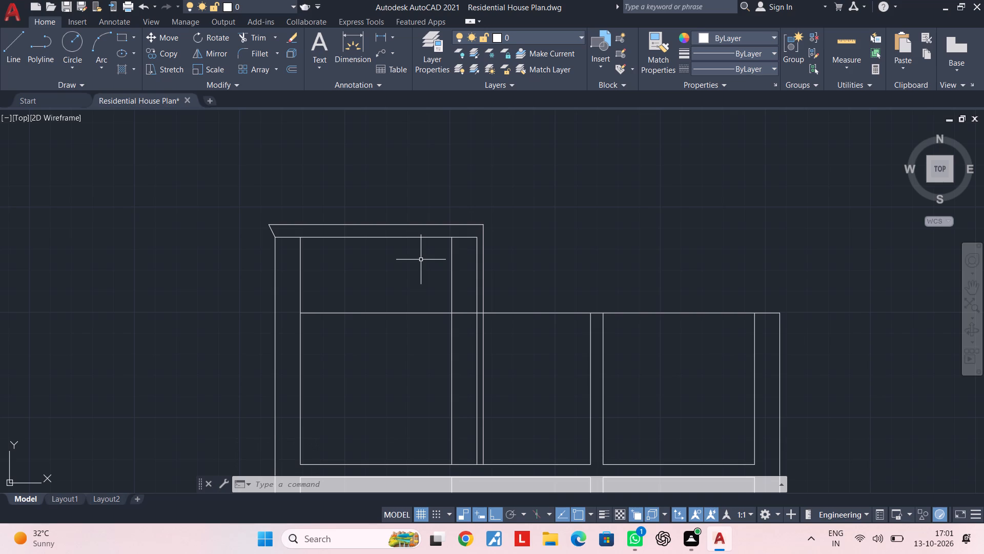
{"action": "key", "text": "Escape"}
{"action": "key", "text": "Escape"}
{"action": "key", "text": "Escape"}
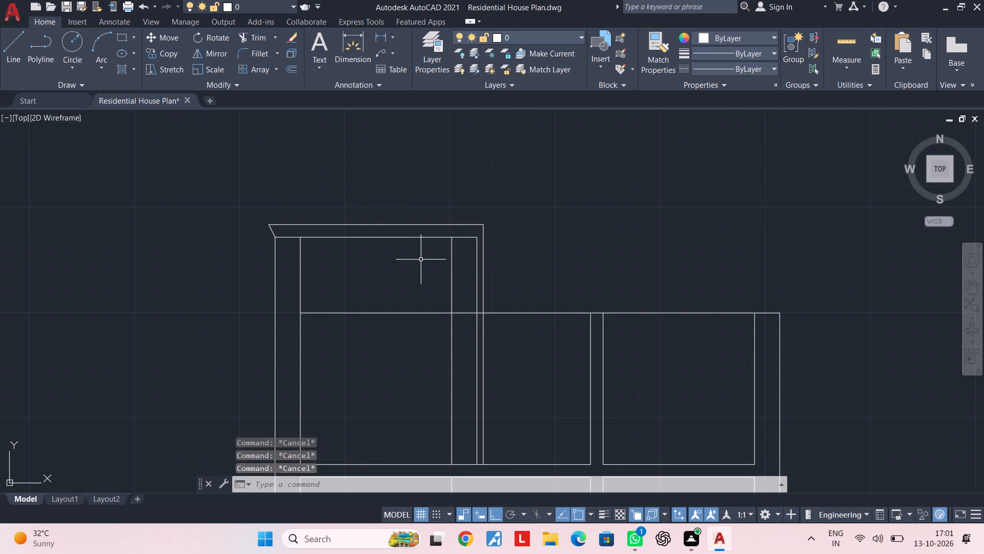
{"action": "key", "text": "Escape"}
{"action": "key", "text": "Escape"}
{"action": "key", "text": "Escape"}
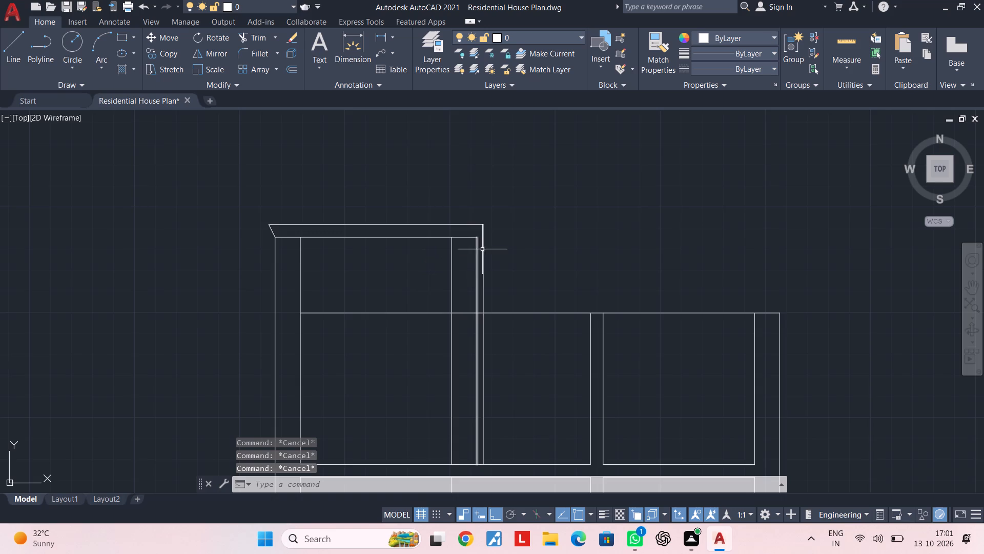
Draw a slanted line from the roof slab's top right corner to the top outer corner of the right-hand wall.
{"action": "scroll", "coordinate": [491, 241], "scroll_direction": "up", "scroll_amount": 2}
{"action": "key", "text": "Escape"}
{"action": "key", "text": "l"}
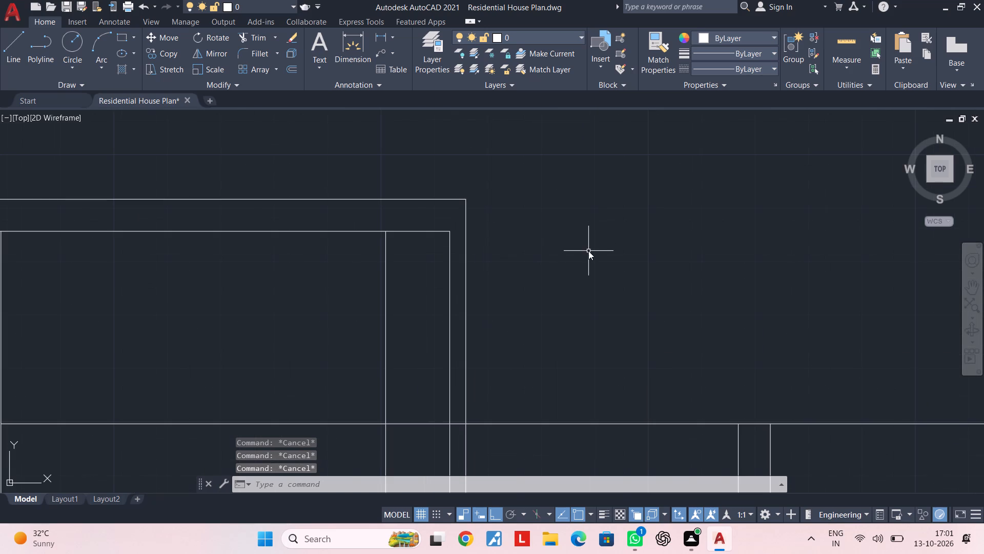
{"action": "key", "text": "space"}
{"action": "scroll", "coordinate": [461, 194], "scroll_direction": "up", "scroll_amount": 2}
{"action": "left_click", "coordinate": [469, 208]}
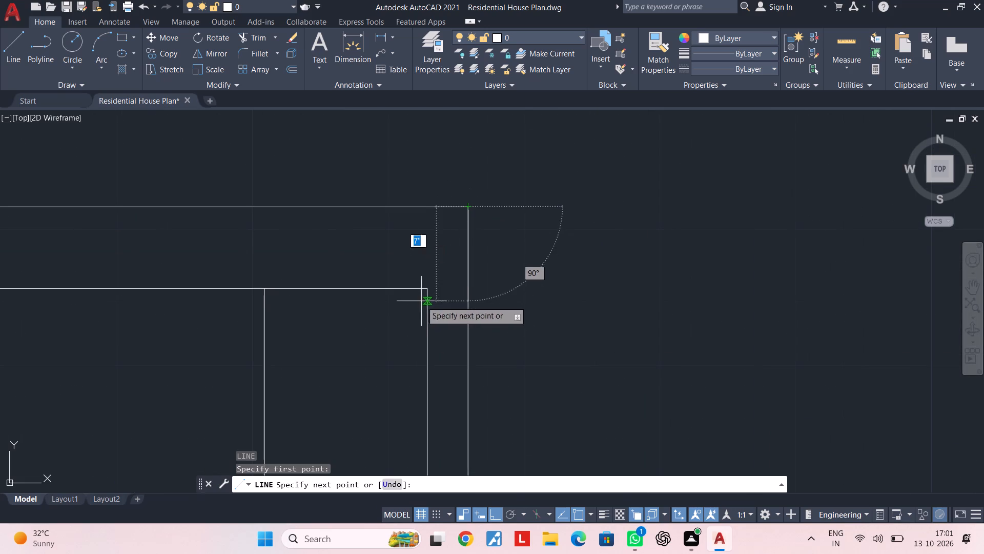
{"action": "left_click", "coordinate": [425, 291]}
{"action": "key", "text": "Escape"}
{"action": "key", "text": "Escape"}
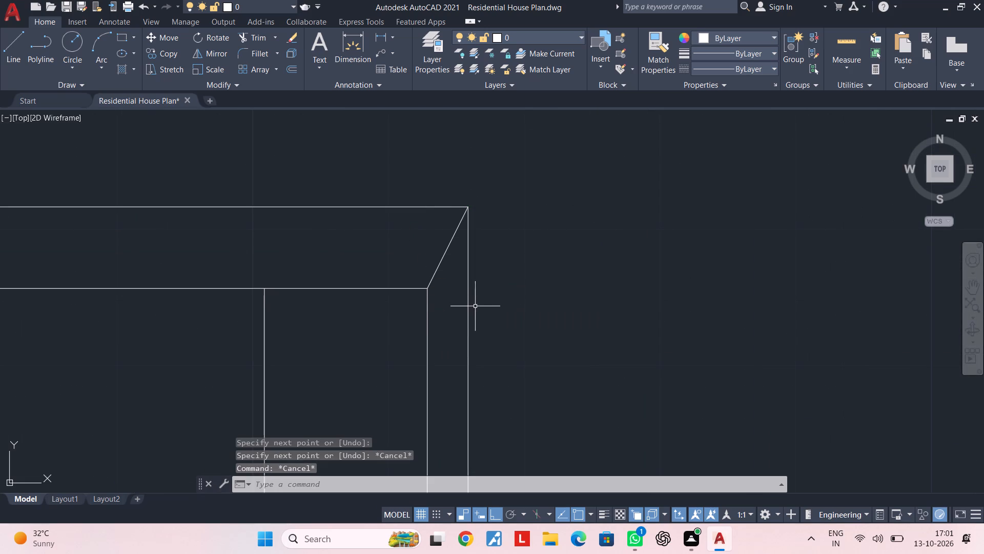
Delete the vertical offset line just outside the raised block's right-hand wall.
{"action": "left_click", "coordinate": [467, 307]}
{"action": "key", "text": "Delete"}
{"action": "key", "text": "Escape"}
{"action": "scroll", "coordinate": [467, 307], "scroll_direction": "down", "scroll_amount": 4}
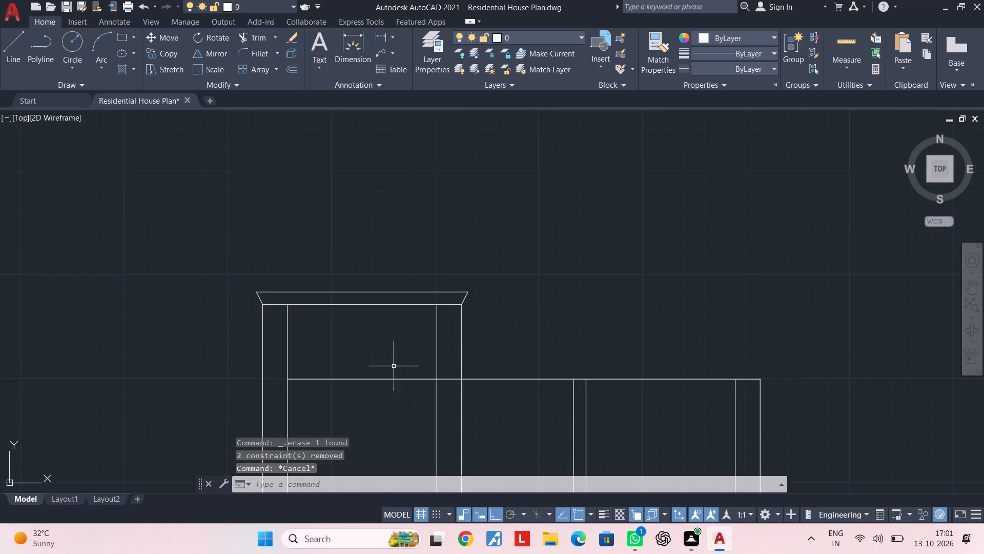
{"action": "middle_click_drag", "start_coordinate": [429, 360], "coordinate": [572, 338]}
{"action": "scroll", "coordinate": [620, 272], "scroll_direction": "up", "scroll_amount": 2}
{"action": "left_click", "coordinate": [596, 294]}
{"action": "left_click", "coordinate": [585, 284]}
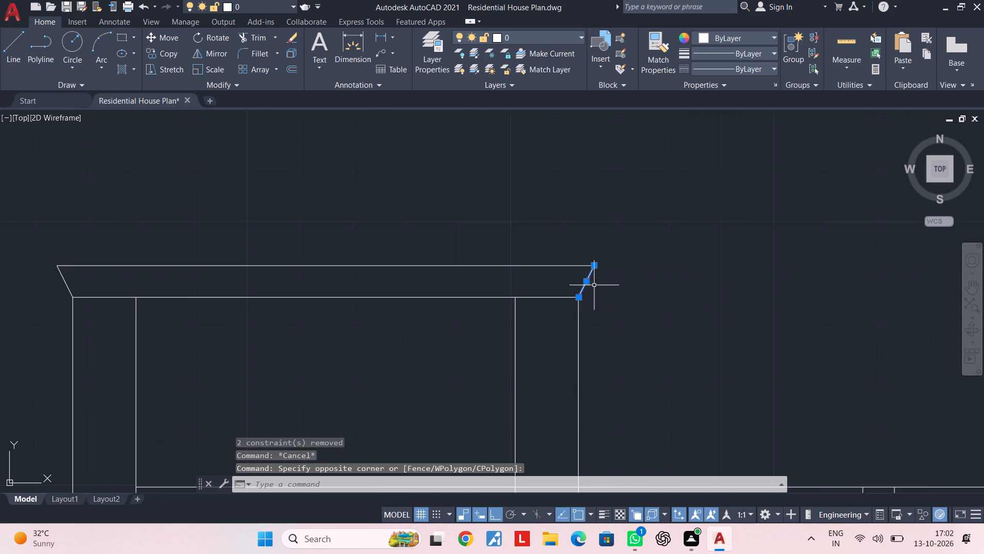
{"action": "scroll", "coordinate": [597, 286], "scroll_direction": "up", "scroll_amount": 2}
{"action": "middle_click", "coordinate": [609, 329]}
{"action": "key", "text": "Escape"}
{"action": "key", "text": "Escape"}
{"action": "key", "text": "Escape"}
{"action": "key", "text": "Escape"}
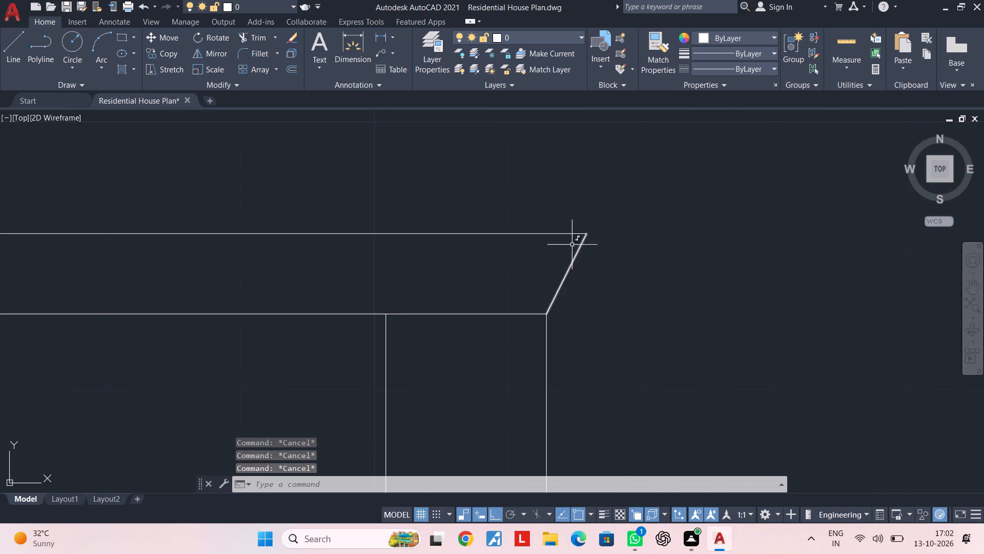
Stretch both ends of the roof slab's top line outward for an overhang of about 9" beyond each outer wall.
{"action": "left_click", "coordinate": [569, 235]}
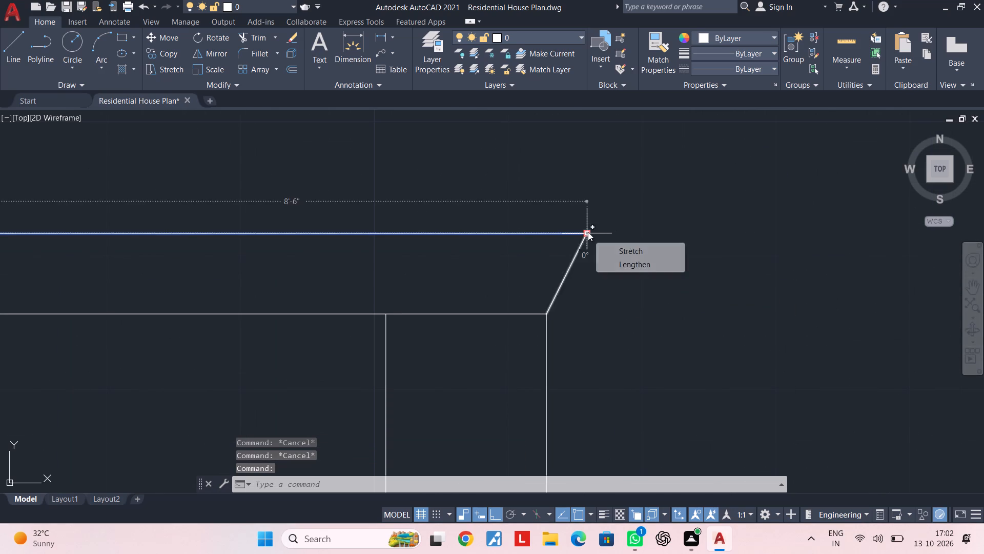
{"action": "left_click", "coordinate": [588, 232]}
{"action": "left_click", "coordinate": [667, 232]}
{"action": "key", "text": "Escape"}
{"action": "key", "text": "Escape"}
{"action": "scroll", "coordinate": [594, 273], "scroll_direction": "down", "scroll_amount": 2}
{"action": "middle_click_drag", "start_coordinate": [604, 273], "coordinate": [763, 270]}
{"action": "middle_click_drag", "start_coordinate": [645, 277], "coordinate": [773, 263]}
{"action": "left_click", "coordinate": [362, 240]}
{"action": "left_click", "coordinate": [346, 243]}
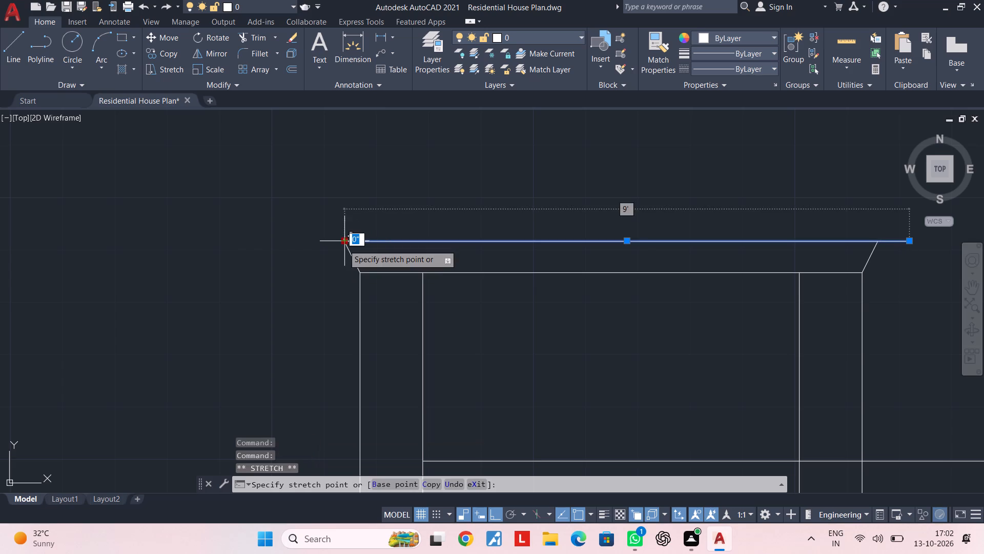
{"action": "left_click", "coordinate": [313, 249]}
{"action": "key", "text": "Escape"}
{"action": "key", "text": "Escape"}
{"action": "key", "text": "Escape"}
Replace the left slanted slab edge with a line from the top line's lengthened left end to the left-hand wall's top outer corner.
{"action": "left_click", "coordinate": [354, 258]}
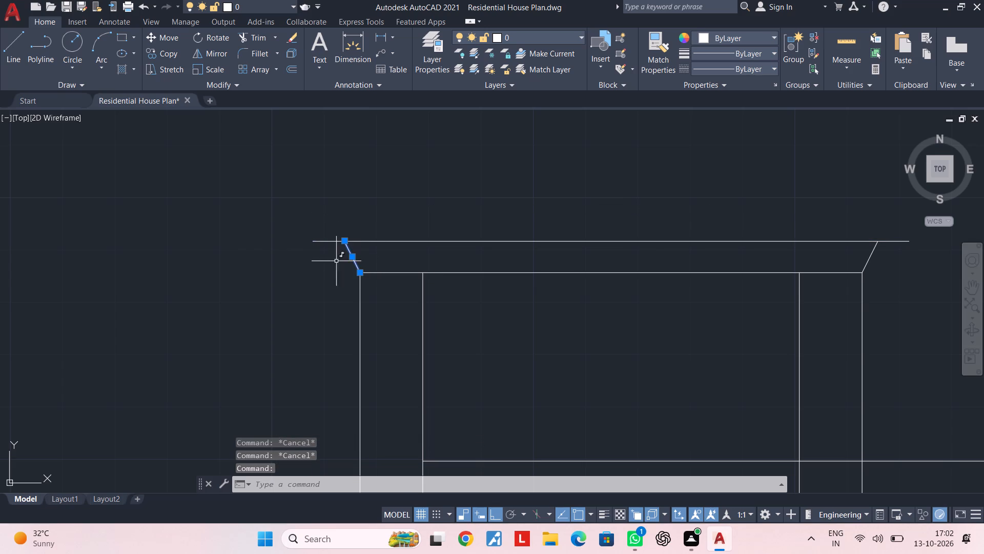
{"action": "key", "text": "Delete"}
{"action": "type", "text": "L"}
{"action": "key", "text": "space"}
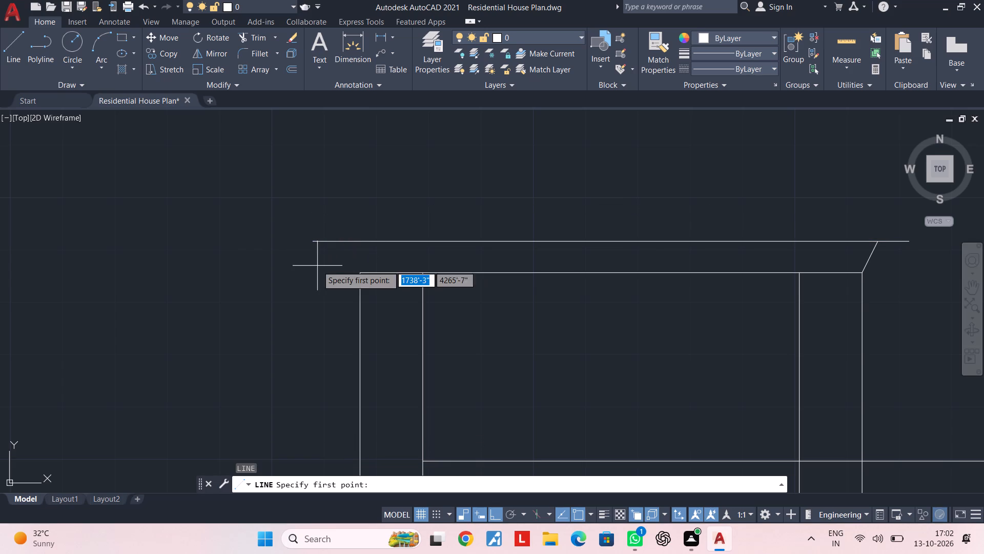
{"action": "left_click", "coordinate": [311, 239]}
{"action": "left_click", "coordinate": [359, 272]}
{"action": "key", "text": "Escape"}
Replace the right slanted slab edge with a line from the top line's lengthened right end to the right-hand wall's top outer corner.
{"action": "scroll", "coordinate": [537, 279], "scroll_direction": "down", "scroll_amount": 3}
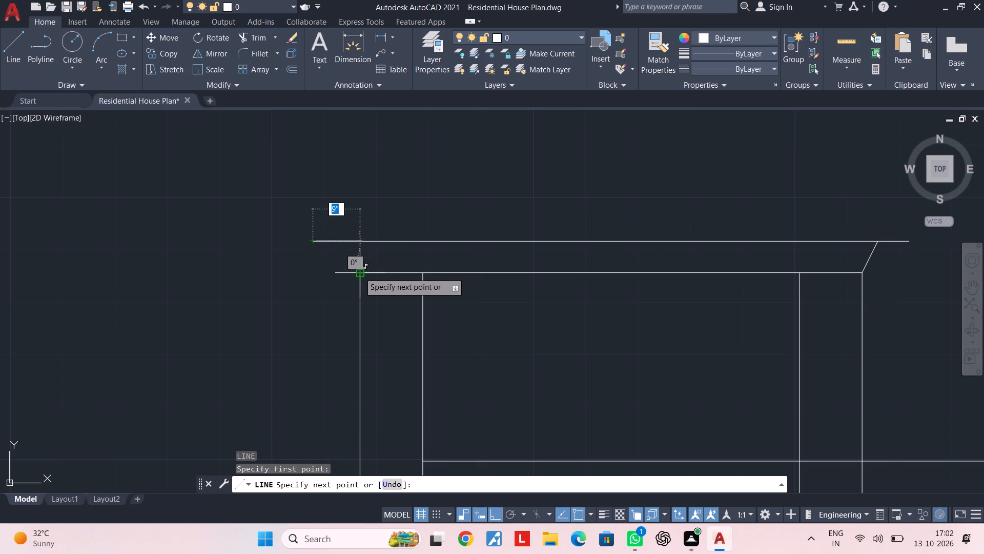
{"action": "middle_click_drag", "start_coordinate": [572, 280], "coordinate": [563, 280]}
{"action": "middle_click_drag", "start_coordinate": [527, 276], "coordinate": [405, 269]}
{"action": "key", "text": "space"}
{"action": "scroll", "coordinate": [648, 251], "scroll_direction": "up", "scroll_amount": 2}
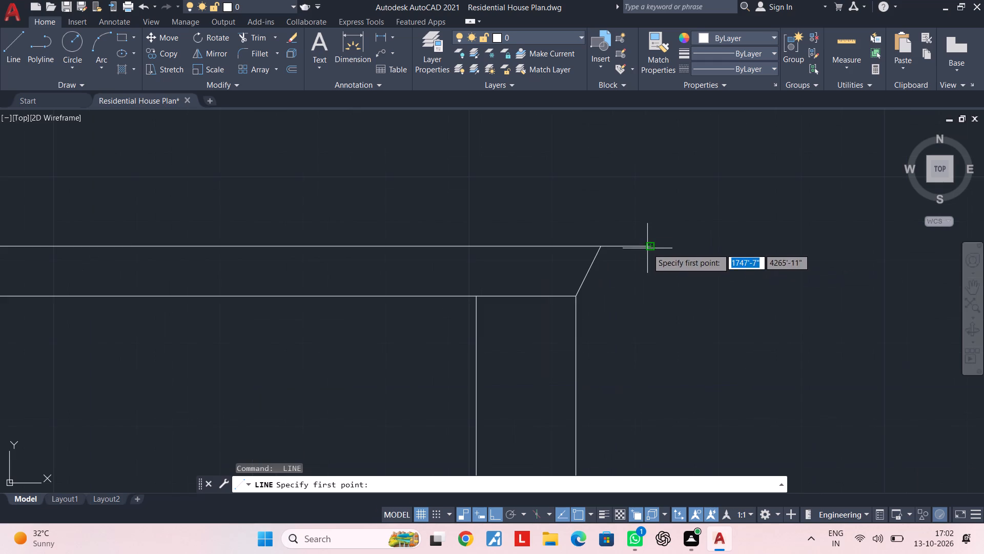
{"action": "left_click", "coordinate": [647, 248]}
{"action": "left_click", "coordinate": [577, 298]}
{"action": "key", "text": "Escape"}
{"action": "key", "text": "Escape"}
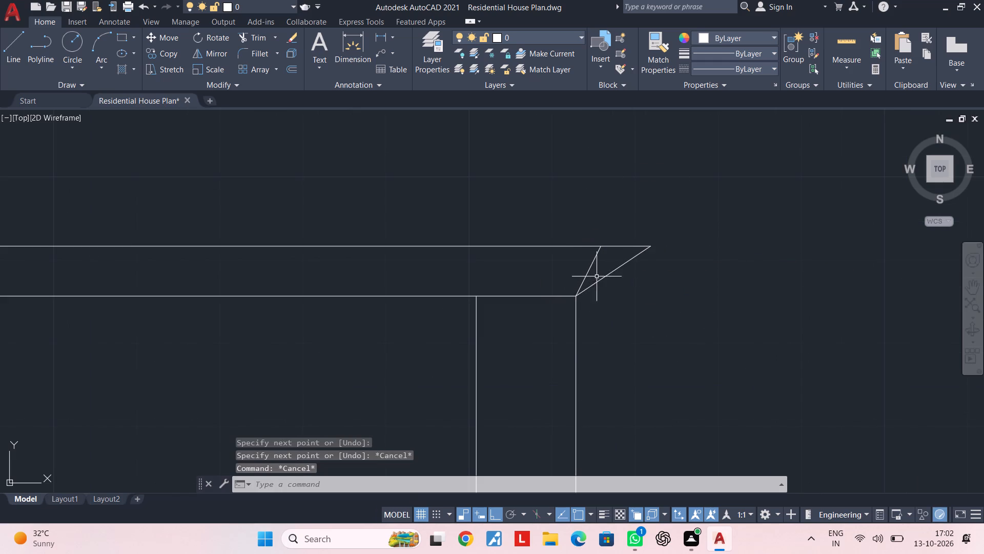
{"action": "left_click", "coordinate": [589, 267]}
{"action": "key", "text": "Delete"}
{"action": "key", "text": "Escape"}
{"action": "scroll", "coordinate": [611, 273], "scroll_direction": "down", "scroll_amount": 3}
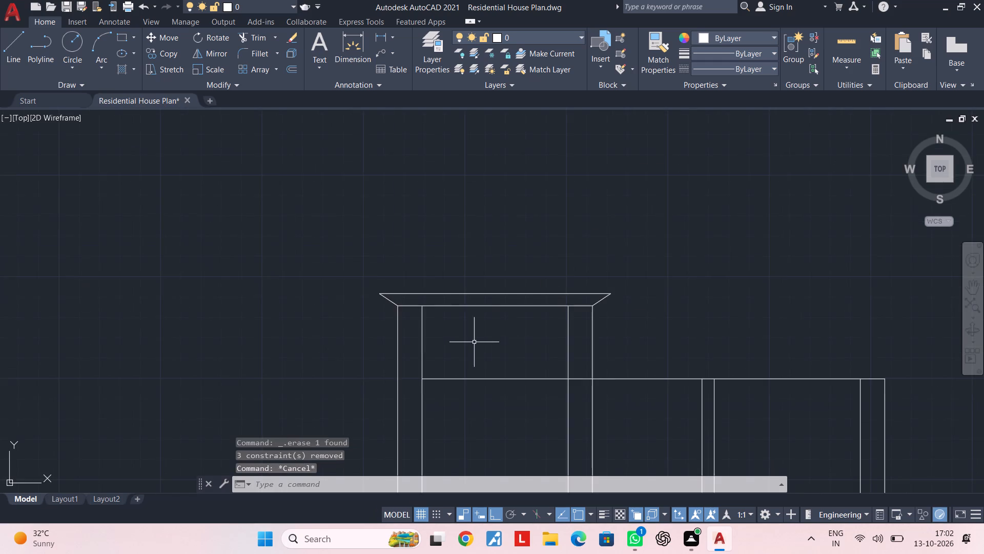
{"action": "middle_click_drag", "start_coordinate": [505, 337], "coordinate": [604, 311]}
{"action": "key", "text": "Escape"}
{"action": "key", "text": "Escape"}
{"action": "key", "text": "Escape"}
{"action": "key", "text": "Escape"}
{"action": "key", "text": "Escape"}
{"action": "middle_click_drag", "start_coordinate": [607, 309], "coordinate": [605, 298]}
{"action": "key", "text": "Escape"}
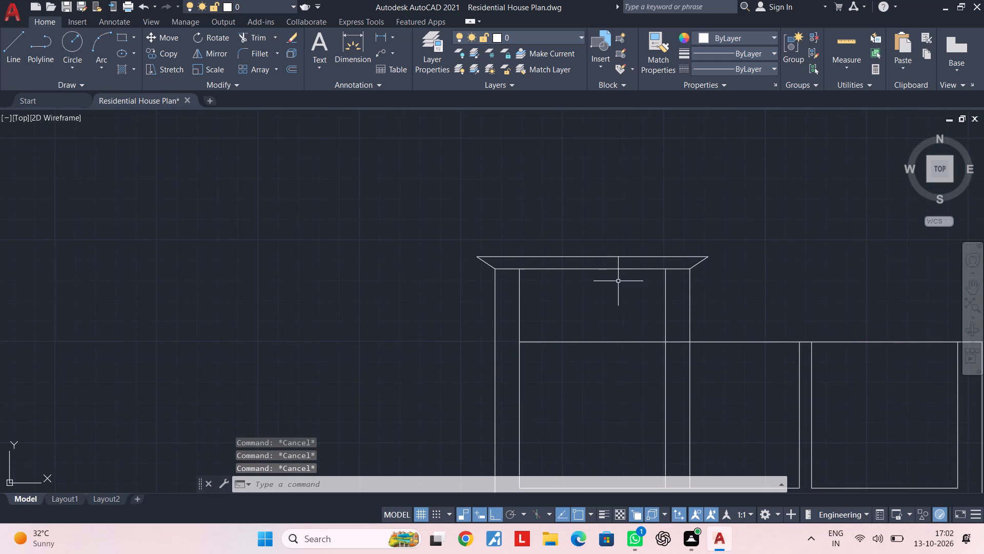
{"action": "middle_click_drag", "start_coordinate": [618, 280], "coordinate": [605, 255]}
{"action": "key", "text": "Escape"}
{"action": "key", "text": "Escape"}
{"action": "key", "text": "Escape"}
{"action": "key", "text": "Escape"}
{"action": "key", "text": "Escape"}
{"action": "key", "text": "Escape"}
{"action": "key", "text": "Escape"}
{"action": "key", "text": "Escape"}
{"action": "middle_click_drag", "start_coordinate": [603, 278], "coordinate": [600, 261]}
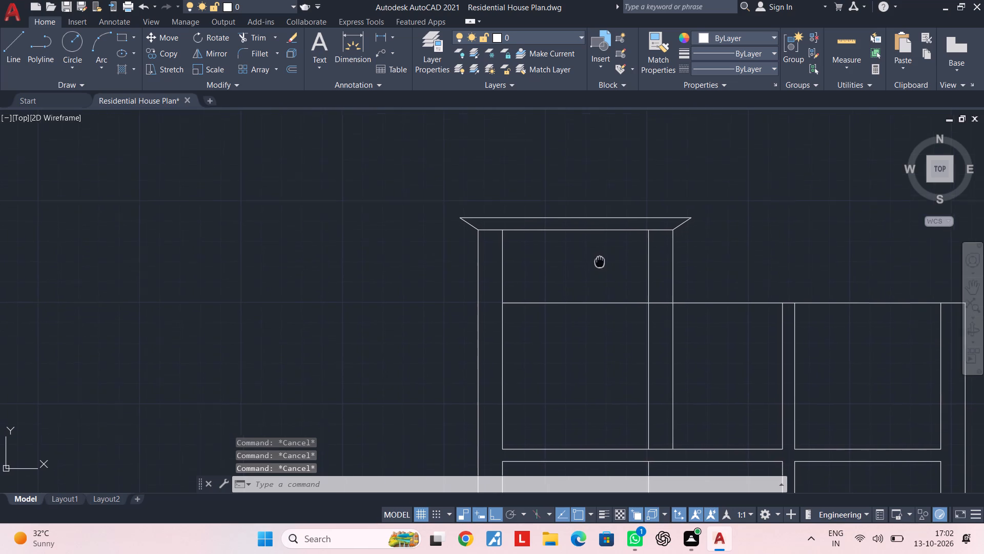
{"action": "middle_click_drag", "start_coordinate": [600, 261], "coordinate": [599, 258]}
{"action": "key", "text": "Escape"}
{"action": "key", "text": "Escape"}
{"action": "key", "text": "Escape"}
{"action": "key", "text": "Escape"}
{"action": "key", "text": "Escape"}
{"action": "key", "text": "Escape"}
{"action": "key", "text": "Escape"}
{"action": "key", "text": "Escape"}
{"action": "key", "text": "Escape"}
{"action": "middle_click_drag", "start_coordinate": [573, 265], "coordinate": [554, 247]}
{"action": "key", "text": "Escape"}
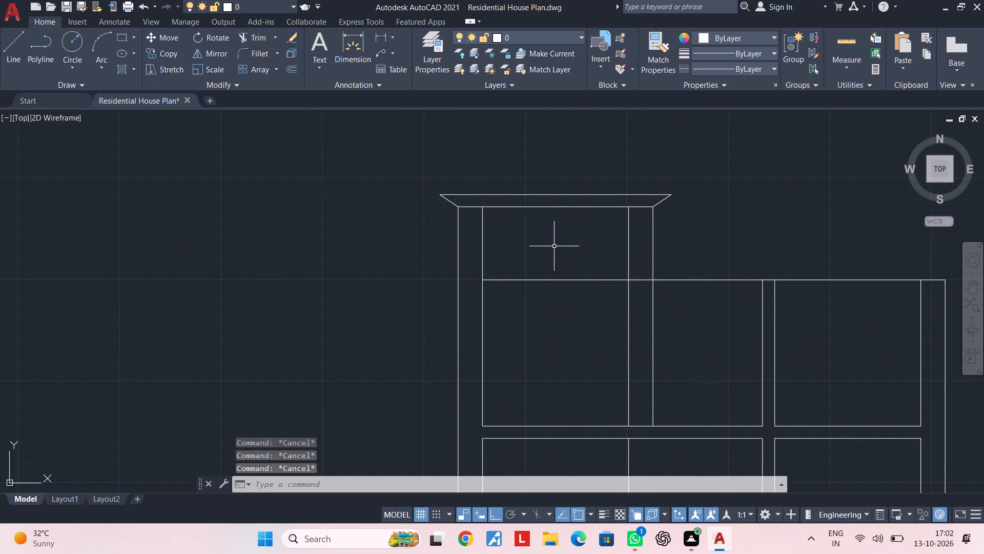
Extend the top line of the floor slab below the raised block to the left-hand wall's outer face.
{"action": "key", "text": "Escape"}
{"action": "key", "text": "Escape"}
{"action": "key", "text": "Escape"}
{"action": "key", "text": "Escape"}
{"action": "key", "text": "Escape"}
{"action": "middle_click_drag", "start_coordinate": [548, 278], "coordinate": [531, 207]}
{"action": "key", "text": "Escape"}
{"action": "key", "text": "Escape"}
{"action": "key", "text": "Escape"}
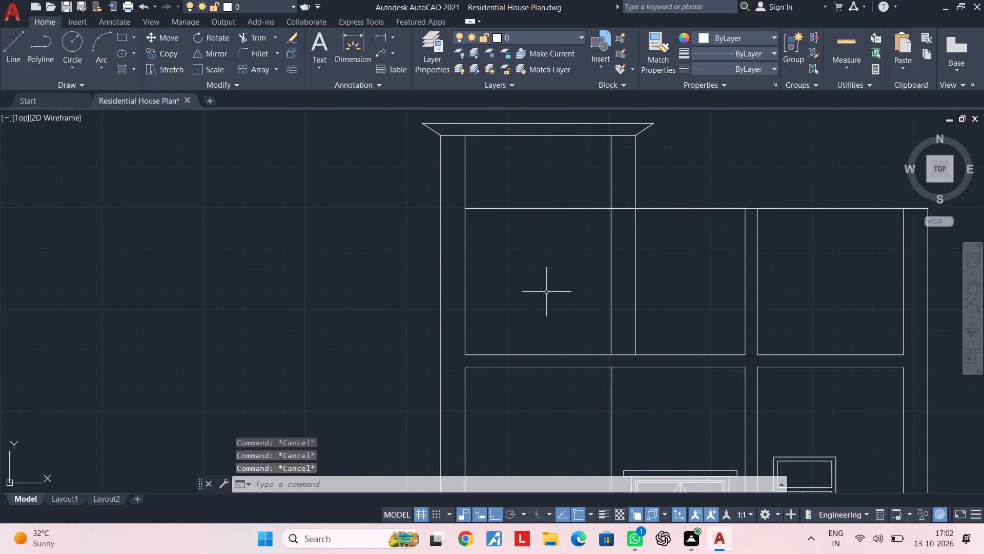
{"action": "key", "text": "e"}
{"action": "type", "text": "X"}
{"action": "key", "text": "space"}
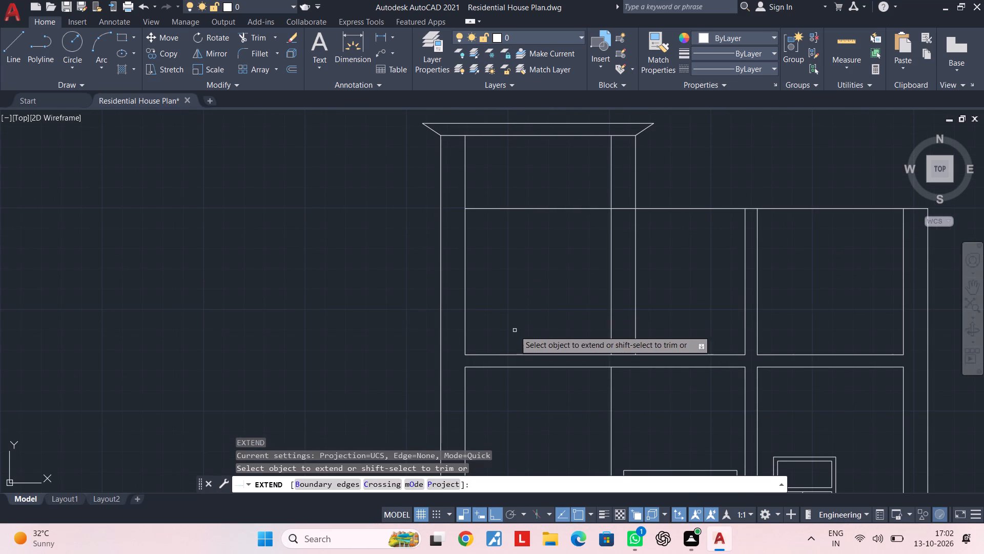
{"action": "left_click", "coordinate": [495, 355]}
{"action": "key", "text": "Escape"}
{"action": "key", "text": "Escape"}
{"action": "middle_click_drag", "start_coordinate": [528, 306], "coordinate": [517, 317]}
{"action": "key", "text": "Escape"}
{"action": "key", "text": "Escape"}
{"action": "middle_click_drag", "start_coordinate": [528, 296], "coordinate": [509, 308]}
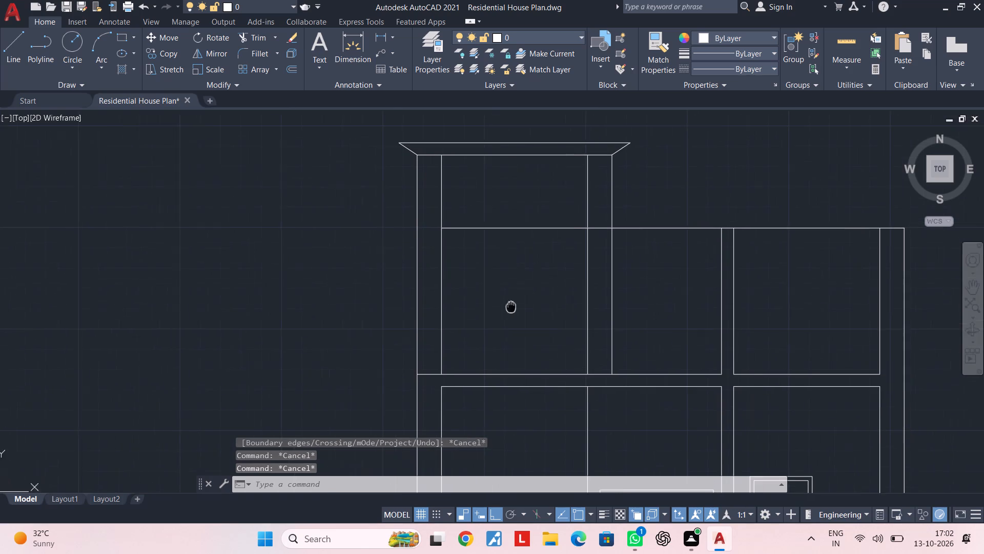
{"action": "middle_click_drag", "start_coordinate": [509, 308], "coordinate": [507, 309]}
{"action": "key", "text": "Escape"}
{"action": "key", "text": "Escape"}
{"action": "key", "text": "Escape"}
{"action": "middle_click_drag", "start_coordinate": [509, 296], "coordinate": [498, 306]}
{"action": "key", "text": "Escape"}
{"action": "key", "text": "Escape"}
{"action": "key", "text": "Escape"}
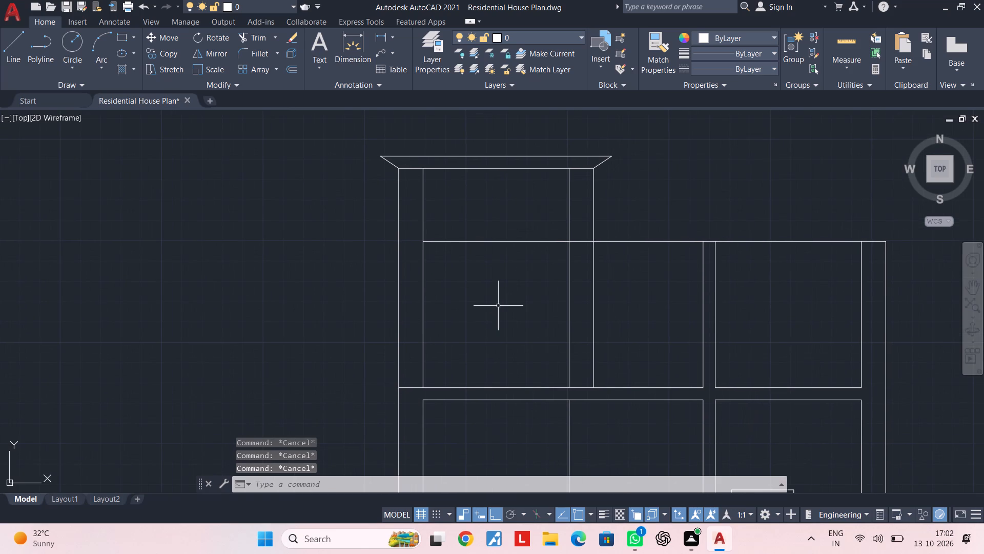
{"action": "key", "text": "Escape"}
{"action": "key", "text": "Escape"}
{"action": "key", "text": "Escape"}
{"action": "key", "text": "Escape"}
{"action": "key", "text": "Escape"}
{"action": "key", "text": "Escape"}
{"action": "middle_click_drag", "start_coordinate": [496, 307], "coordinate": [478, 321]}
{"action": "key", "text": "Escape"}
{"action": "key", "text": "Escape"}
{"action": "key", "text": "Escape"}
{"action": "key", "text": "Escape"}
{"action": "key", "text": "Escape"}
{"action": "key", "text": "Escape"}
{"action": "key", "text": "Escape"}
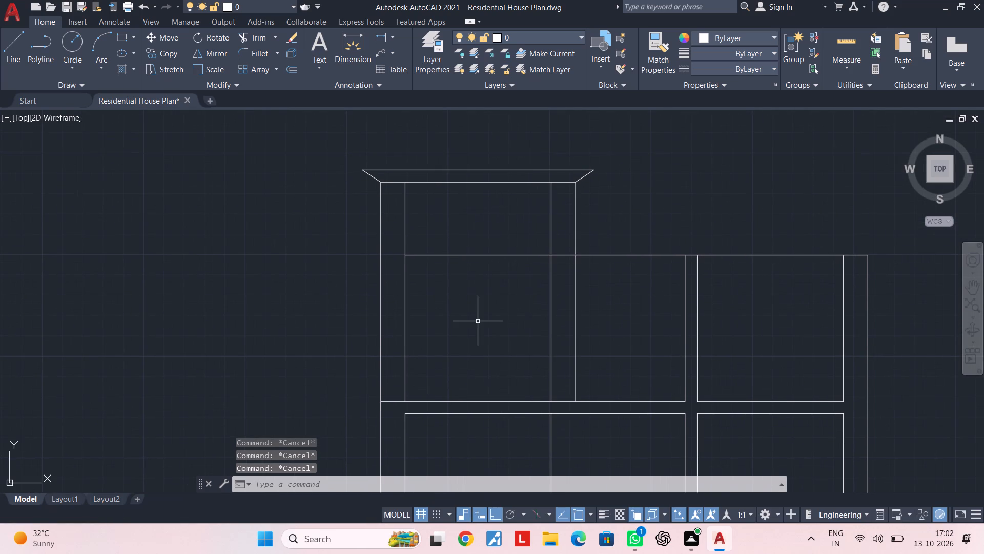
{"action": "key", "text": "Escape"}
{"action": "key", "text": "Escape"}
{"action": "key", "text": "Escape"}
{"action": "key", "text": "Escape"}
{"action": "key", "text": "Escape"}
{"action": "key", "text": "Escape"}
Draw a 2' by 1'6" rectangle between the raised block's walls, crossing the horizontal roof line.
{"action": "key", "text": "r"}
{"action": "type", "text": "EC"}
{"action": "key", "text": "space"}
{"action": "scroll", "coordinate": [433, 234], "scroll_direction": "up", "scroll_amount": 1}
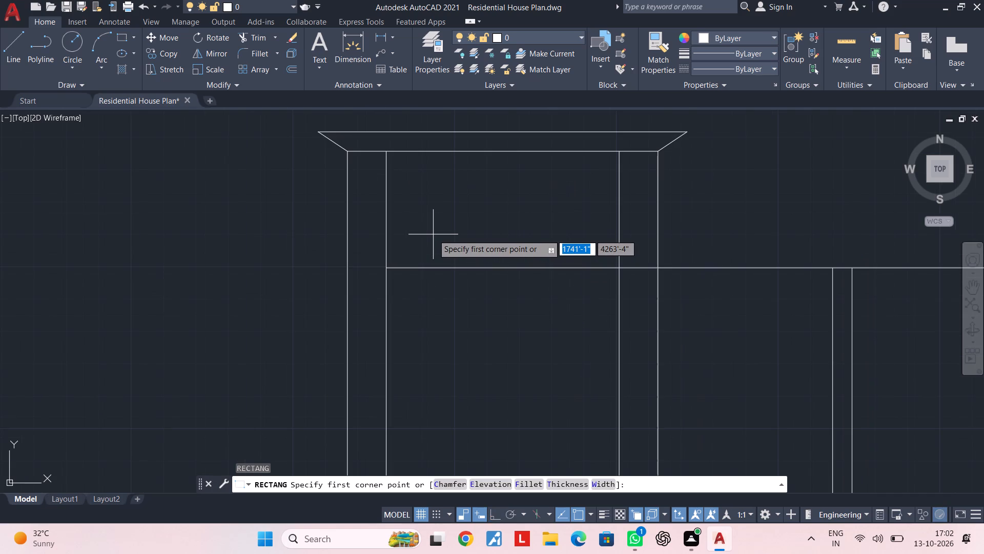
{"action": "scroll", "coordinate": [453, 233], "scroll_direction": "down", "scroll_amount": 2}
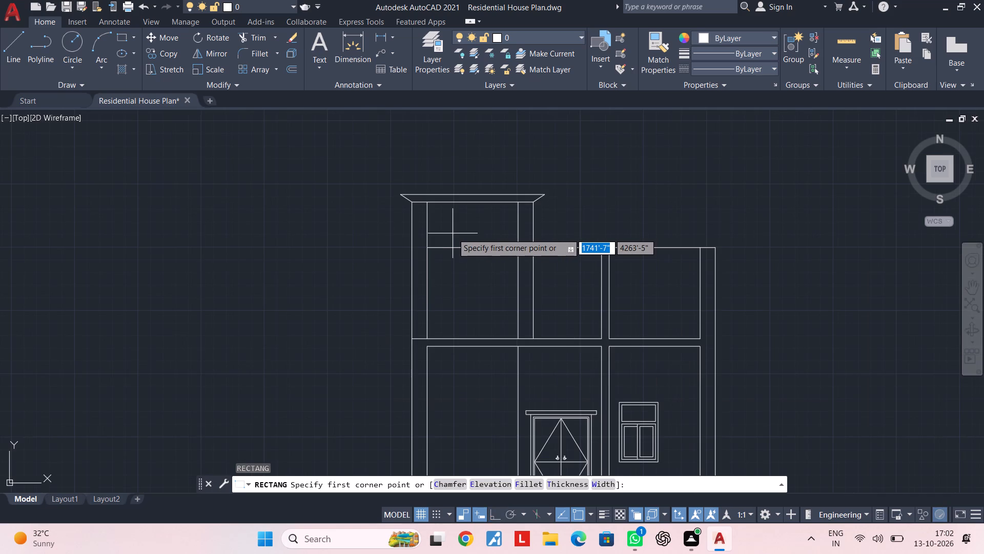
{"action": "scroll", "coordinate": [455, 238], "scroll_direction": "down", "scroll_amount": 2}
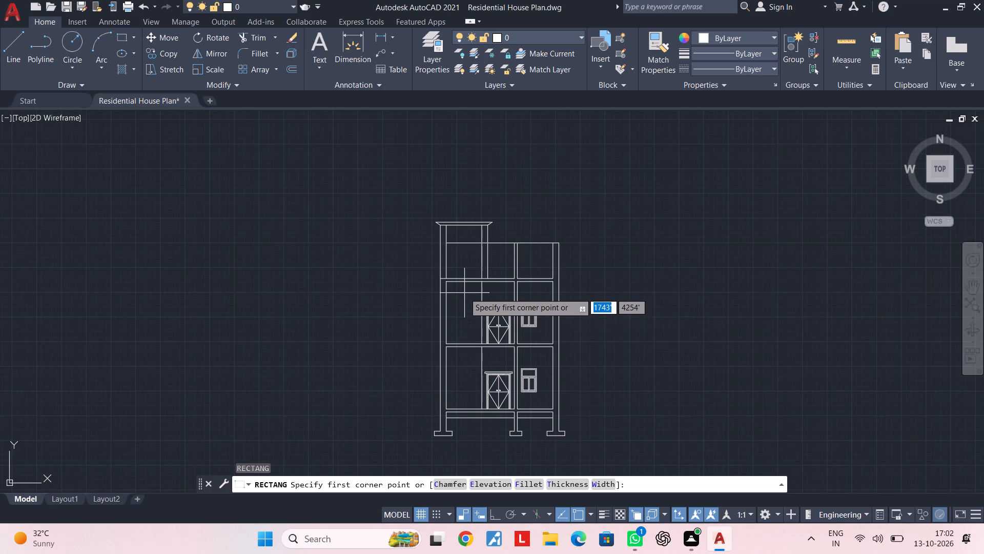
{"action": "scroll", "coordinate": [464, 292], "scroll_direction": "up", "scroll_amount": 2}
{"action": "middle_click_drag", "start_coordinate": [447, 254], "coordinate": [444, 311]}
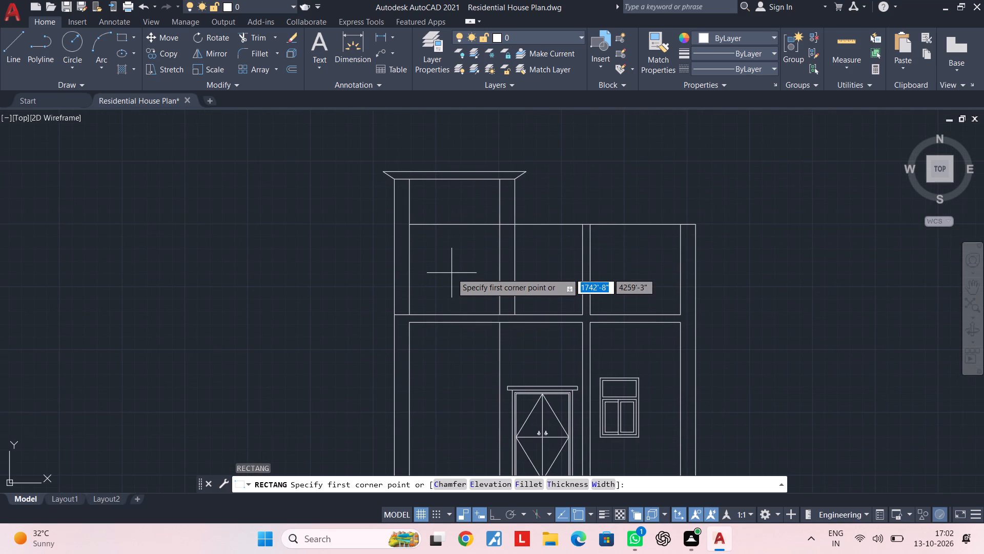
{"action": "middle_click_drag", "start_coordinate": [449, 261], "coordinate": [437, 312]}
{"action": "scroll", "coordinate": [436, 301], "scroll_direction": "up", "scroll_amount": 4}
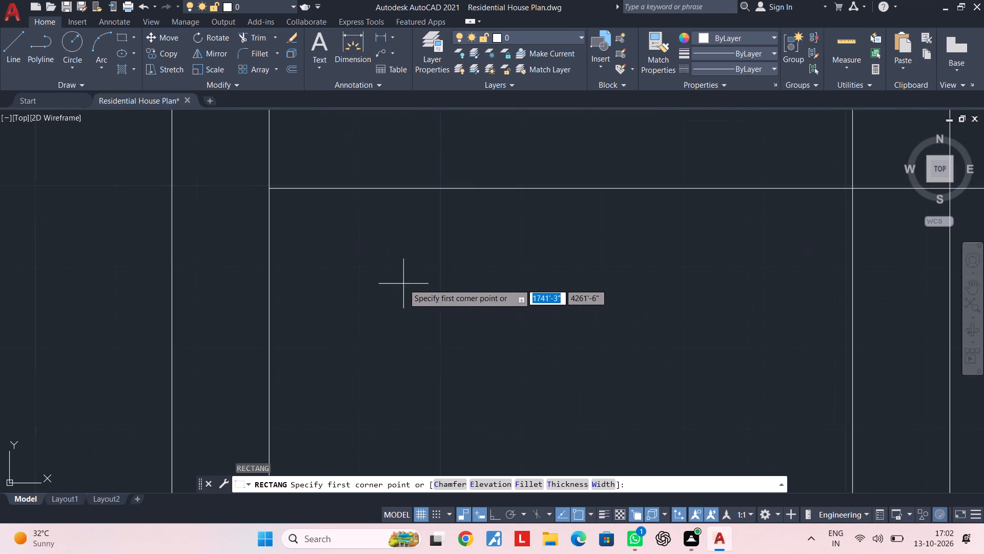
{"action": "scroll", "coordinate": [380, 266], "scroll_direction": "down", "scroll_amount": 2}
{"action": "scroll", "coordinate": [430, 267], "scroll_direction": "down", "scroll_amount": 1}
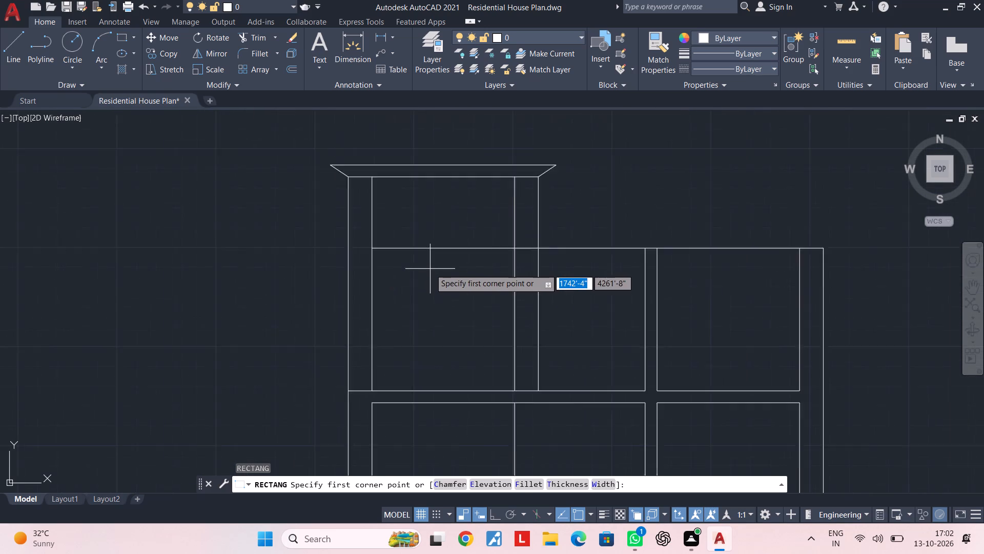
{"action": "scroll", "coordinate": [430, 269], "scroll_direction": "down", "scroll_amount": 1}
{"action": "middle_click_drag", "start_coordinate": [430, 271], "coordinate": [428, 287]}
{"action": "scroll", "coordinate": [418, 263], "scroll_direction": "up", "scroll_amount": 2}
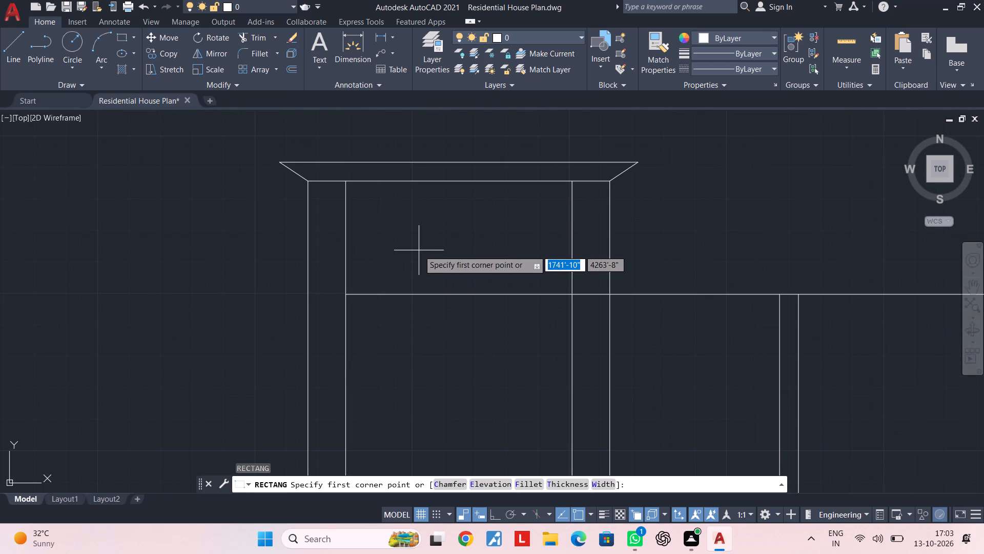
{"action": "scroll", "coordinate": [419, 250], "scroll_direction": "up", "scroll_amount": 1}
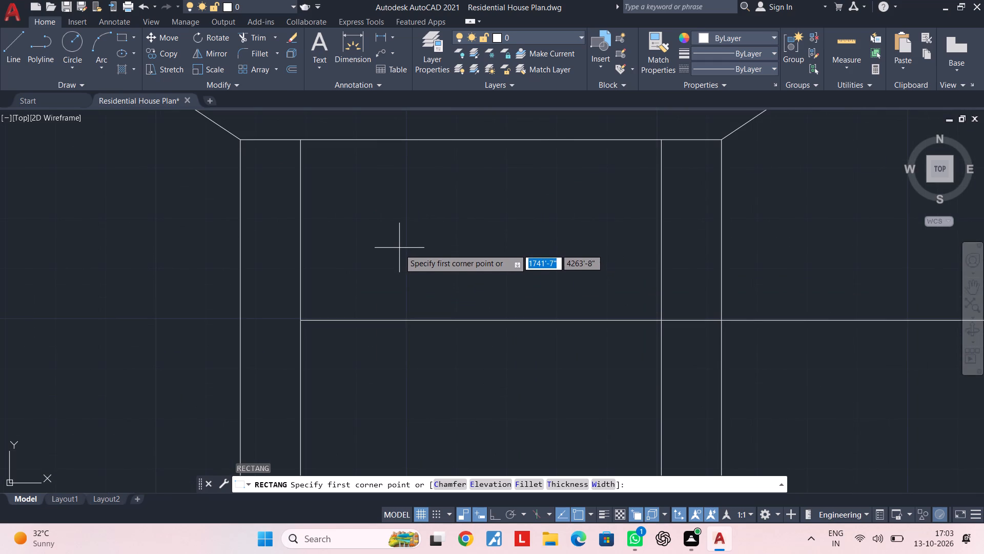
{"action": "left_click", "coordinate": [399, 250]}
{"action": "middle_click_drag", "start_coordinate": [477, 337], "coordinate": [468, 350]}
{"action": "type", "text": "D"}
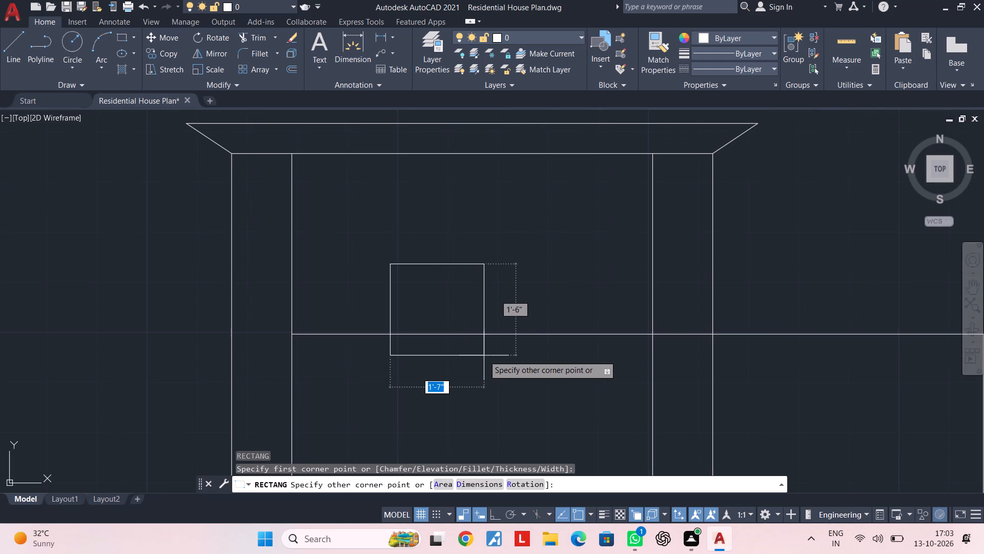
{"action": "key", "text": "space"}
{"action": "type", "text": "2'"}
{"action": "key", "text": "Return"}
{"action": "type", "text": "1'6"}
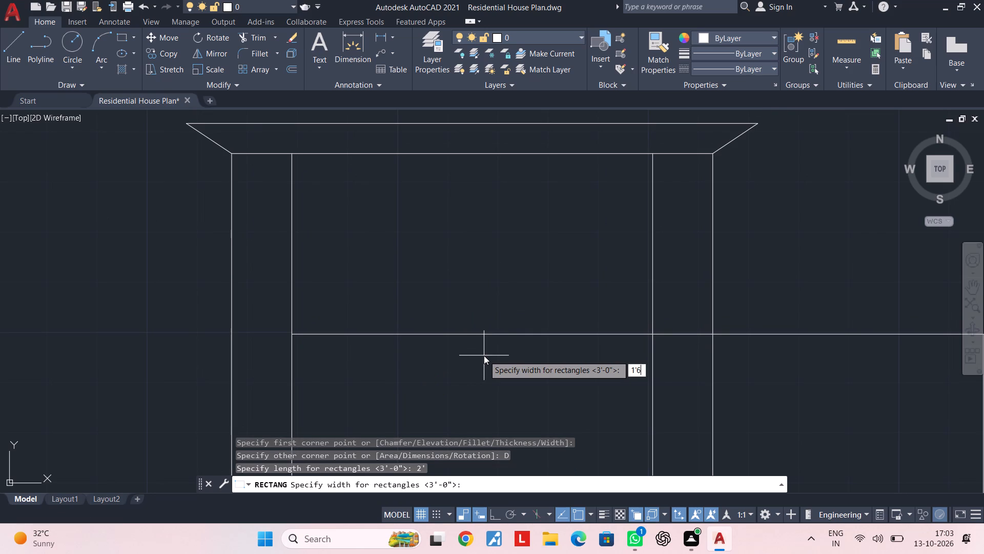
{"action": "key", "text": "shift+quotedbl"}
{"action": "key", "text": "Return"}
{"action": "left_click", "coordinate": [484, 355]}
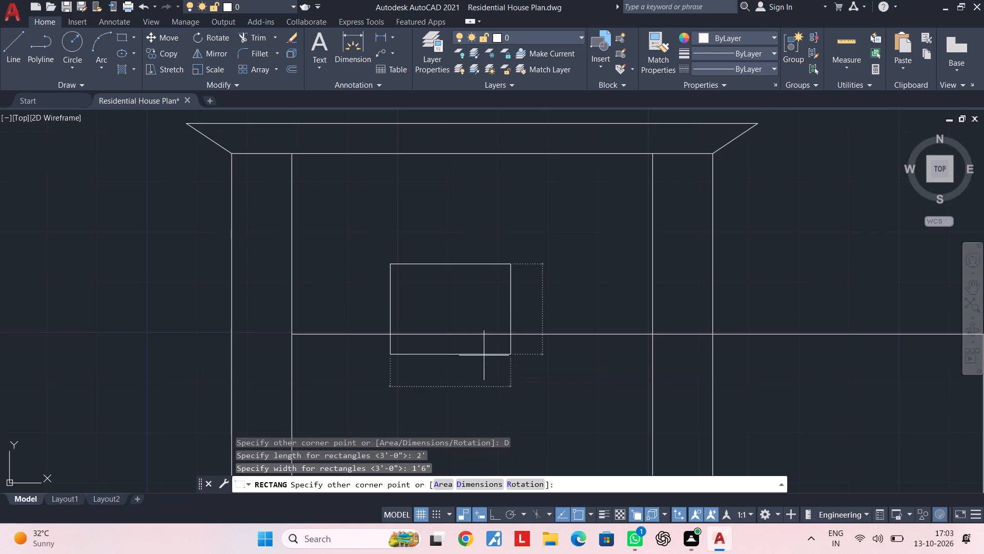
{"action": "key", "text": "Escape"}
{"action": "key", "text": "Escape"}
{"action": "key", "text": "Escape"}
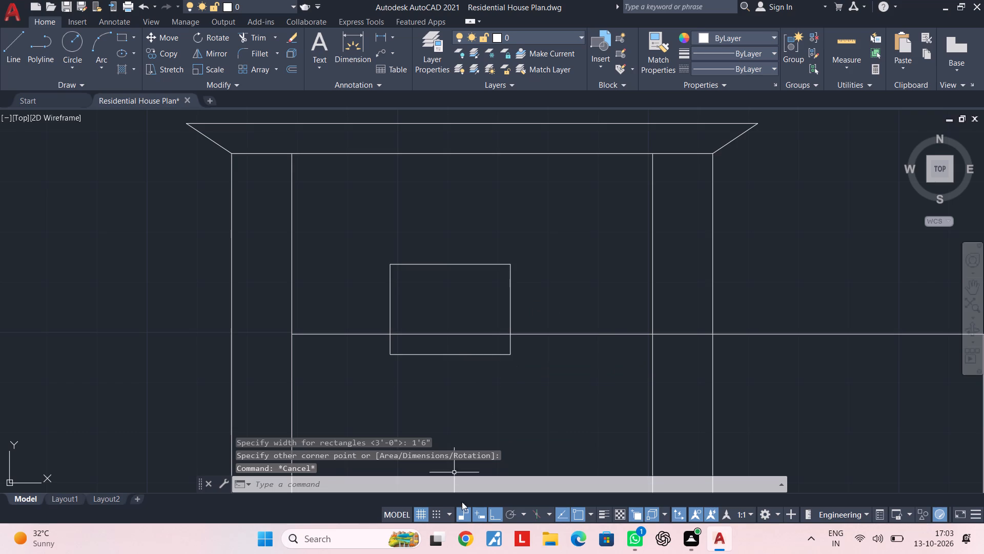
{"action": "key", "text": "Escape"}
Move the 2' by 1'6" rectangle straight down a short distance across the horizontal roof line.
{"action": "left_click", "coordinate": [532, 265]}
{"action": "left_click", "coordinate": [490, 284]}
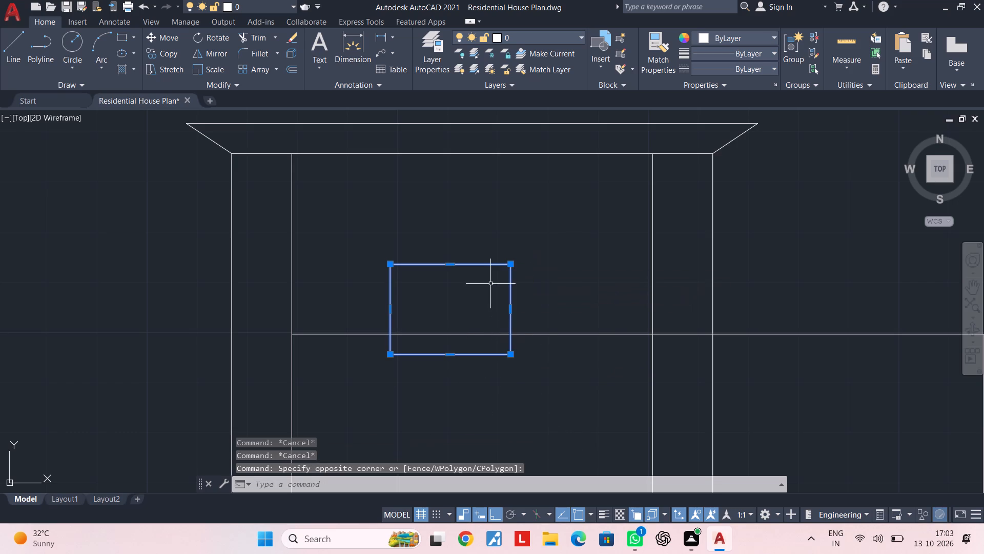
{"action": "key", "text": "m"}
{"action": "key", "text": "space"}
{"action": "left_click", "coordinate": [566, 306]}
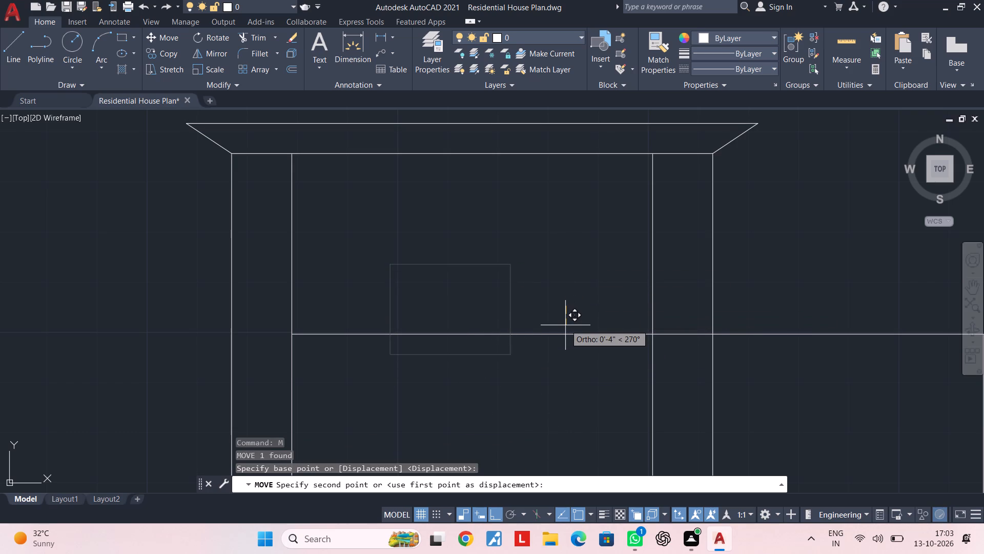
{"action": "left_click", "coordinate": [567, 318]}
{"action": "key", "text": "Escape"}
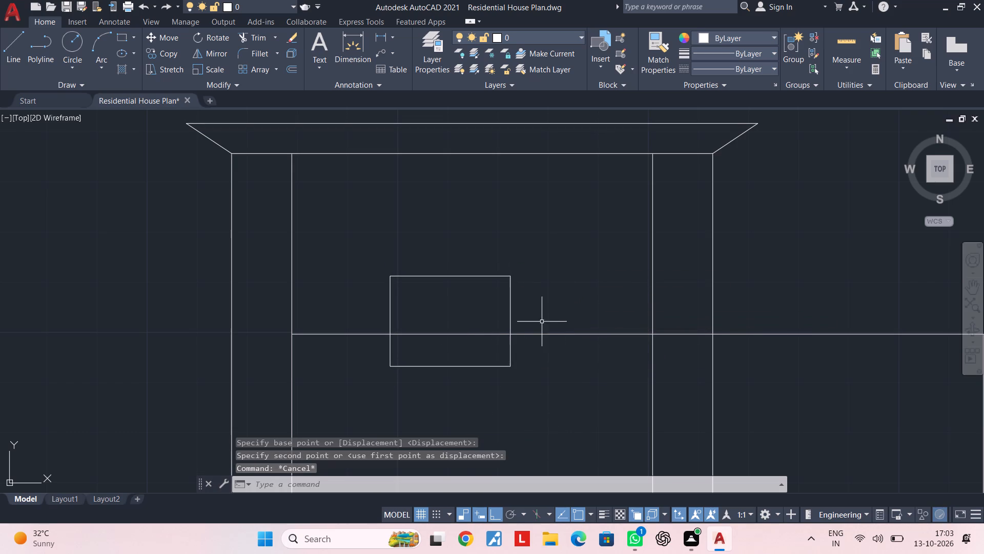
{"action": "key", "text": "Escape"}
{"action": "key", "text": "Escape"}
{"action": "middle_click_drag", "start_coordinate": [435, 351], "coordinate": [459, 333]}
{"action": "key", "text": "Escape"}
{"action": "key", "text": "Escape"}
{"action": "key", "text": "Escape"}
{"action": "key", "text": "Escape"}
{"action": "key", "text": "Escape"}
{"action": "key", "text": "Escape"}
{"action": "key", "text": "Escape"}
{"action": "key", "text": "Escape"}
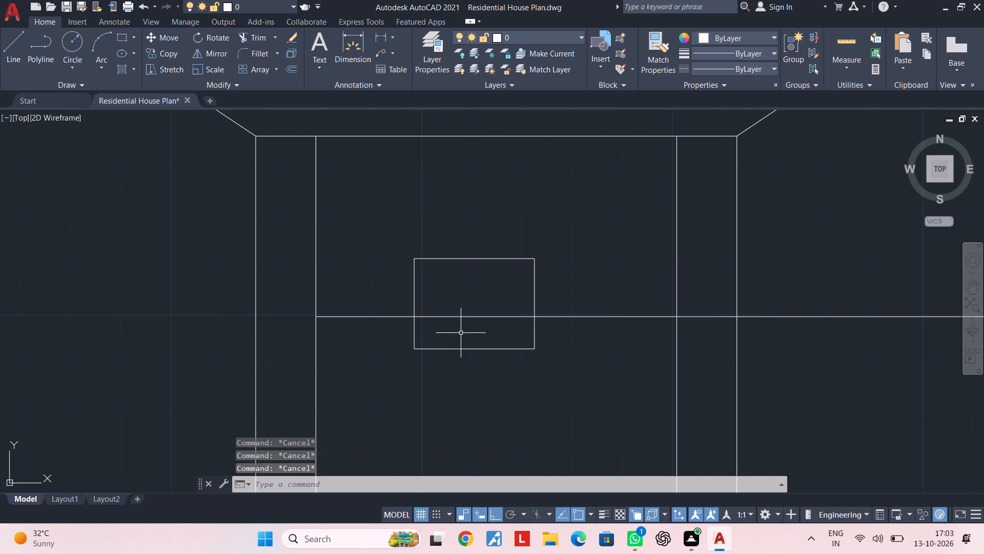
{"action": "key", "text": "Escape"}
{"action": "key", "text": "Escape"}
Draw a vertical centre line between the midpoints of the rectangle's top and bottom edges.
{"action": "type", "text": "L"}
{"action": "key", "text": "space"}
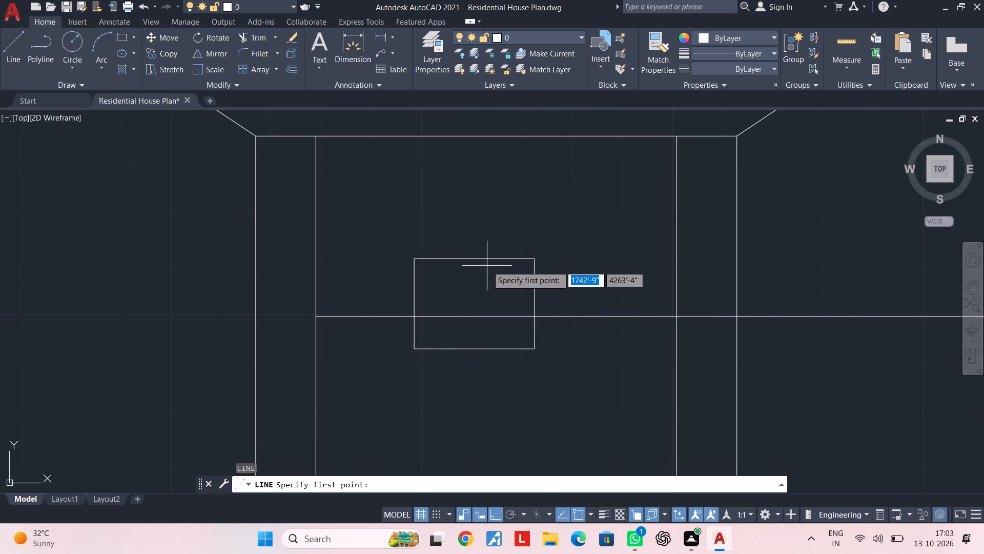
{"action": "left_click", "coordinate": [477, 261]}
{"action": "left_click", "coordinate": [474, 347]}
{"action": "key", "text": "Escape"}
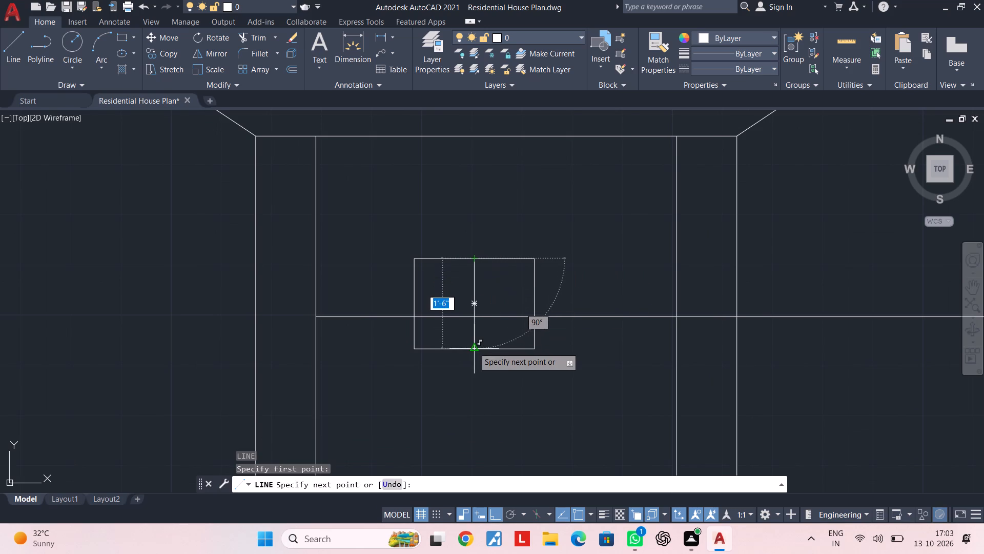
{"action": "key", "text": "Escape"}
{"action": "key", "text": "Escape"}
{"action": "key", "text": "Escape"}
{"action": "key", "text": "Escape"}
{"action": "key", "text": "Escape"}
{"action": "key", "text": "Escape"}
{"action": "key", "text": "Escape"}
{"action": "key", "text": "Escape"}
{"action": "key", "text": "Escape"}
{"action": "key", "text": "Escape"}
Offset the rectangle 2" inward to form the window frame.
{"action": "type", "text": "OF 2\""}
{"action": "key", "text": "Return"}
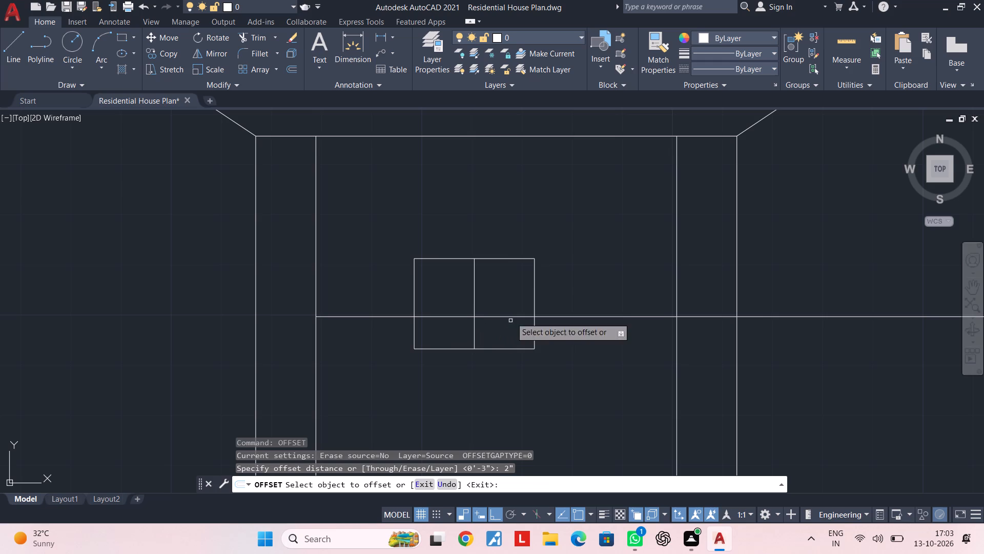
{"action": "left_click", "coordinate": [505, 259]}
{"action": "left_click", "coordinate": [496, 281]}
{"action": "key", "text": "Escape"}
{"action": "key", "text": "Escape"}
{"action": "key", "text": "Escape"}
{"action": "key", "text": "Escape"}
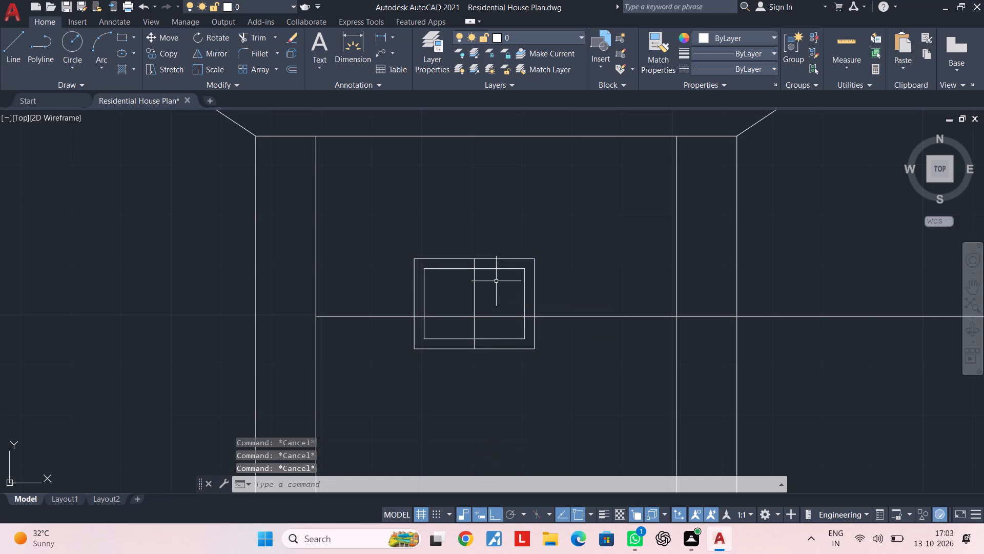
Trim the centre line's top and bottom ends between the inner and outer frame rectangles.
{"action": "type", "text": "TR"}
{"action": "key", "text": "space"}
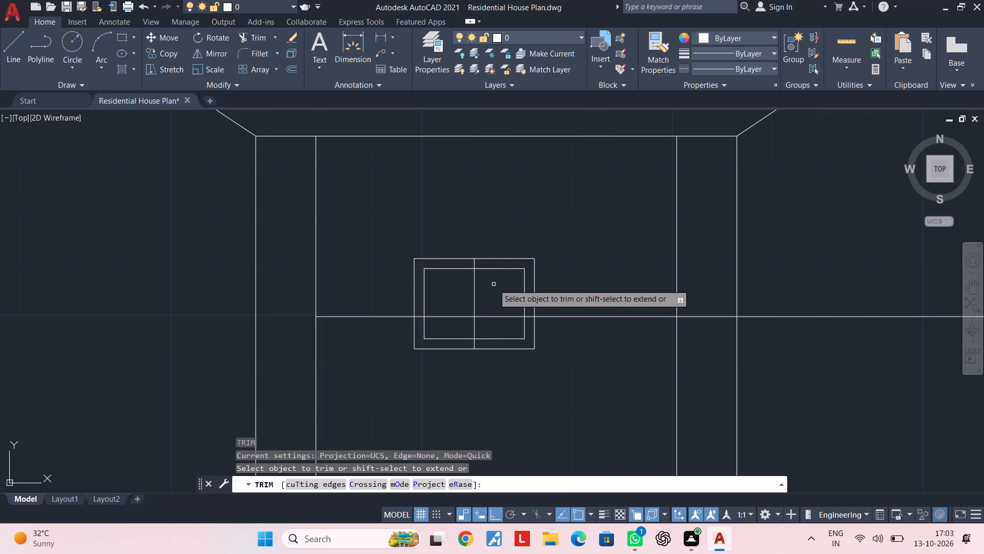
{"action": "scroll", "coordinate": [477, 341], "scroll_direction": "up", "scroll_amount": 1}
{"action": "left_click", "coordinate": [469, 349]}
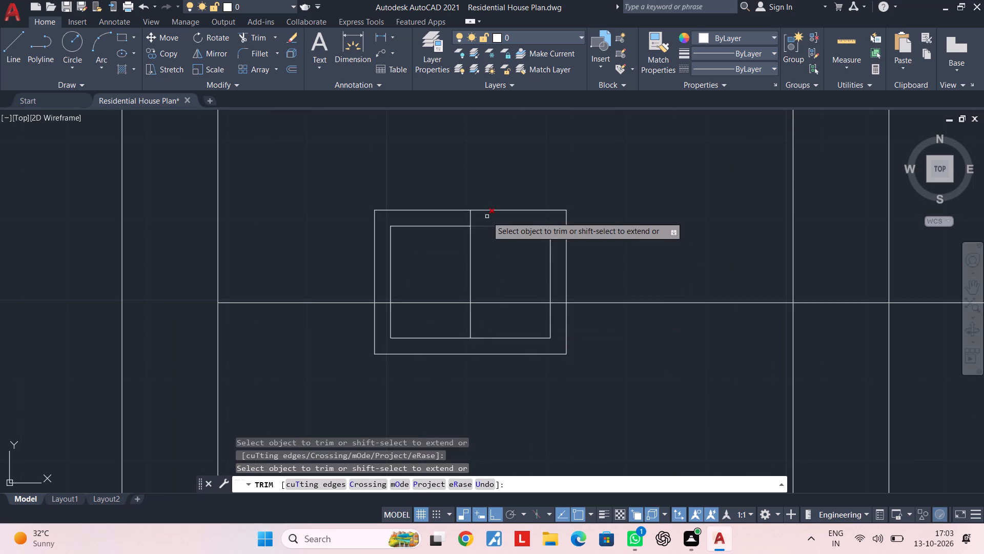
{"action": "left_click", "coordinate": [470, 216]}
{"action": "key", "text": "Escape"}
{"action": "key", "text": "Escape"}
{"action": "key", "text": "Escape"}
{"action": "key", "text": "Escape"}
{"action": "key", "text": "Escape"}
{"action": "key", "text": "Escape"}
{"action": "key", "text": "Escape"}
{"action": "key", "text": "Escape"}
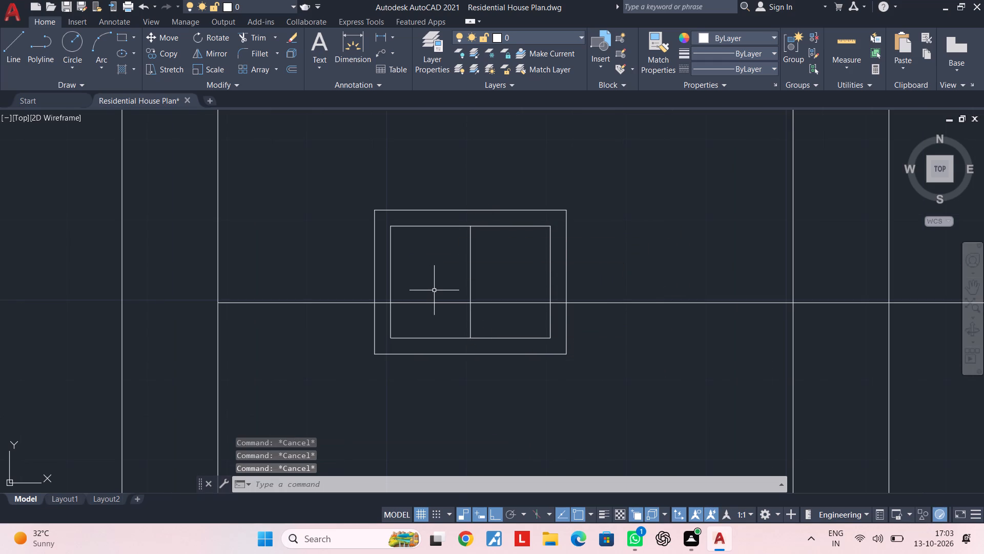
{"action": "key", "text": "Escape"}
{"action": "key", "text": "Escape"}
Draw a horizontal line with a slanted half-arrowhead, with Ortho off for the slant, pointing to the centre line inside the left window pane.
{"action": "type", "text": "L"}
{"action": "key", "text": "space"}
{"action": "scroll", "coordinate": [420, 292], "scroll_direction": "up", "scroll_amount": 2}
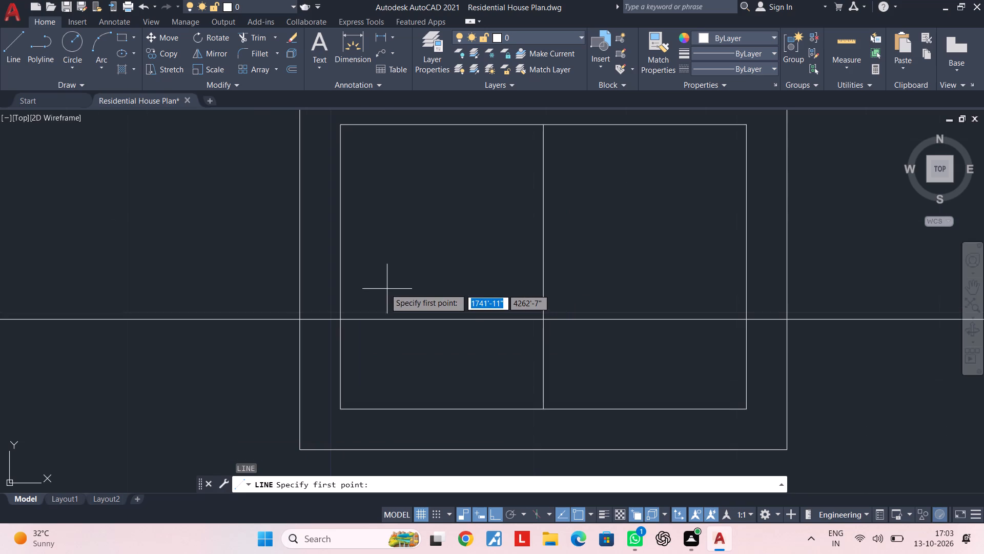
{"action": "left_click", "coordinate": [376, 287]}
{"action": "left_click", "coordinate": [498, 287]}
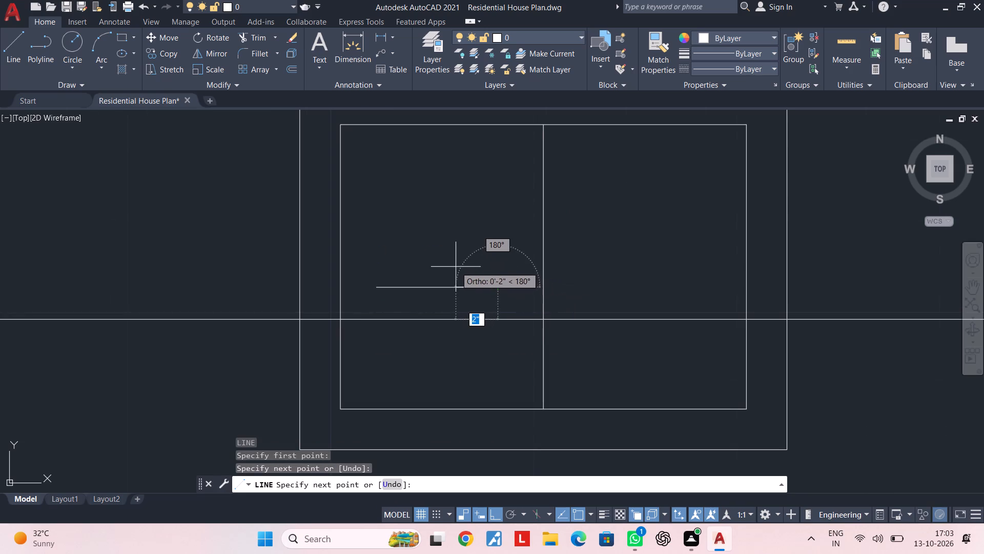
{"action": "left_click", "coordinate": [498, 511]}
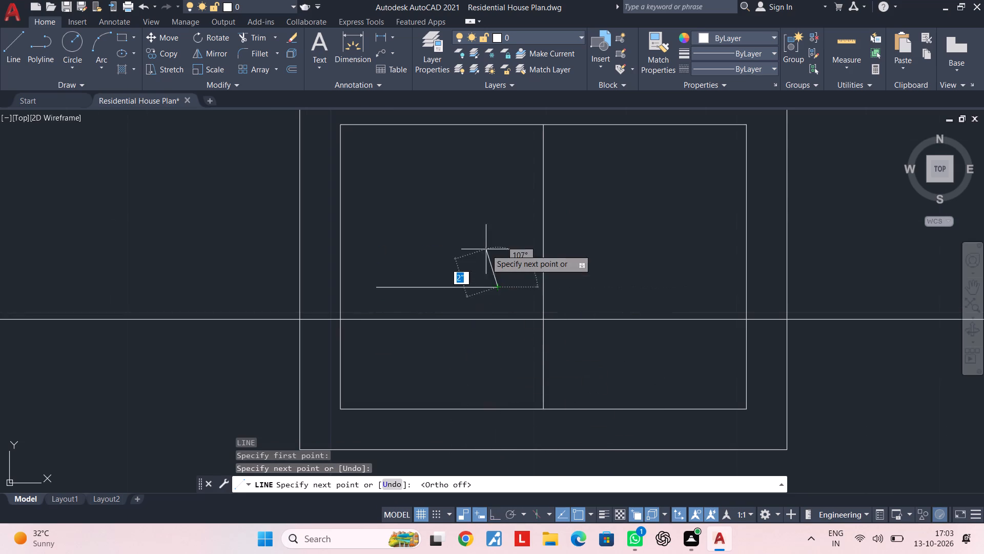
{"action": "left_click", "coordinate": [459, 263]}
{"action": "key", "text": "Escape"}
{"action": "key", "text": "Escape"}
{"action": "key", "text": "Escape"}
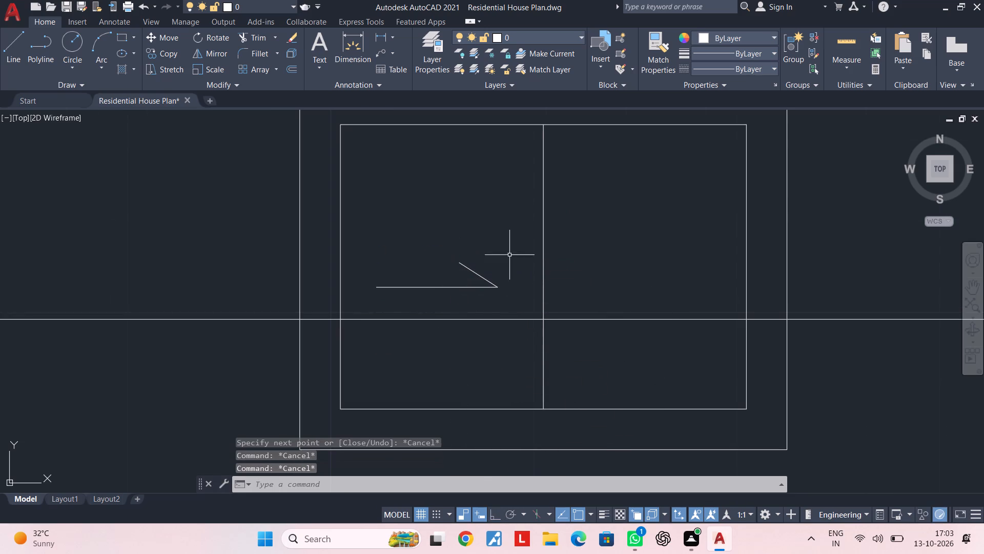
Mirror the half-arrow about the window's vertical centre line into the other pane, keeping the source lines.
{"action": "left_click", "coordinate": [509, 254]}
{"action": "left_click", "coordinate": [441, 291]}
{"action": "type", "text": "MI"}
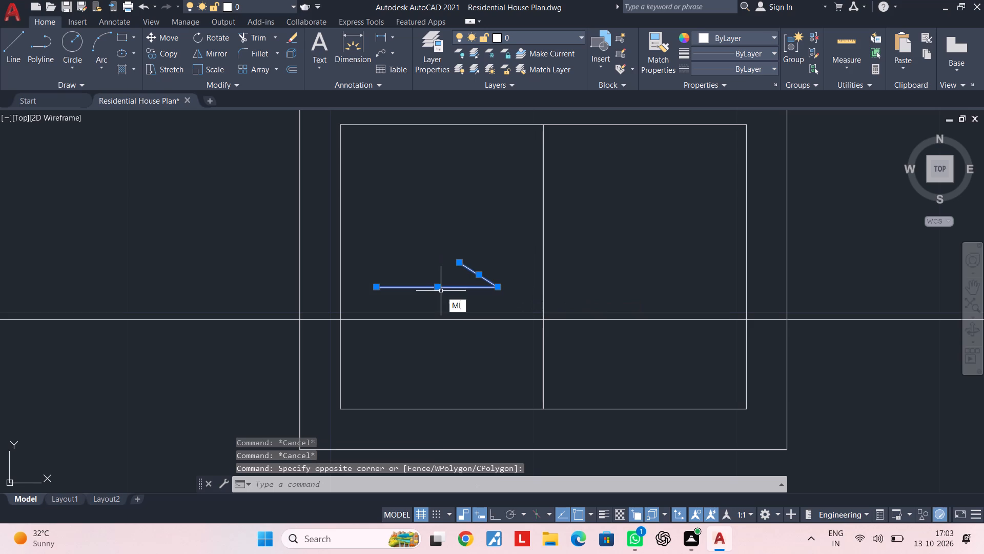
{"action": "key", "text": "space"}
{"action": "left_click", "coordinate": [542, 319]}
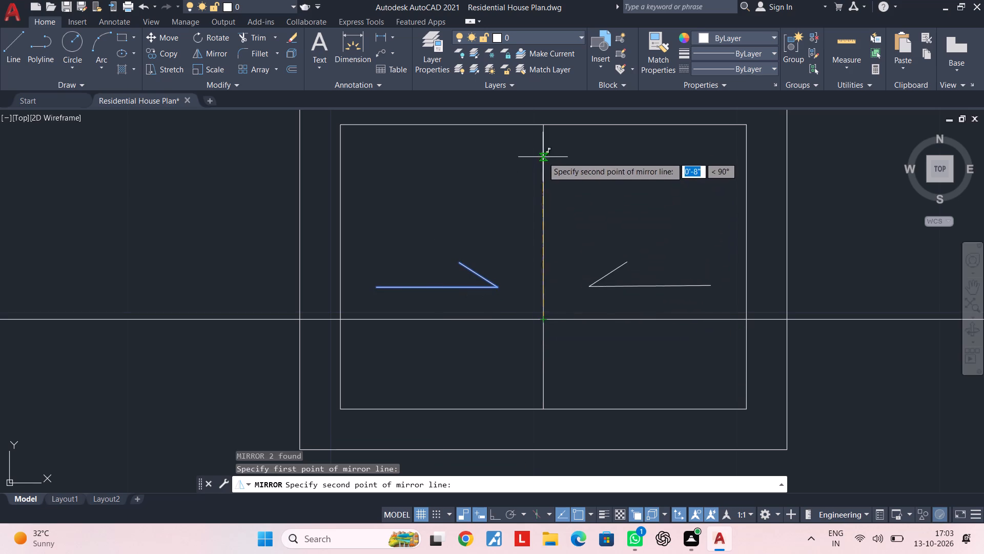
{"action": "left_click", "coordinate": [545, 126]}
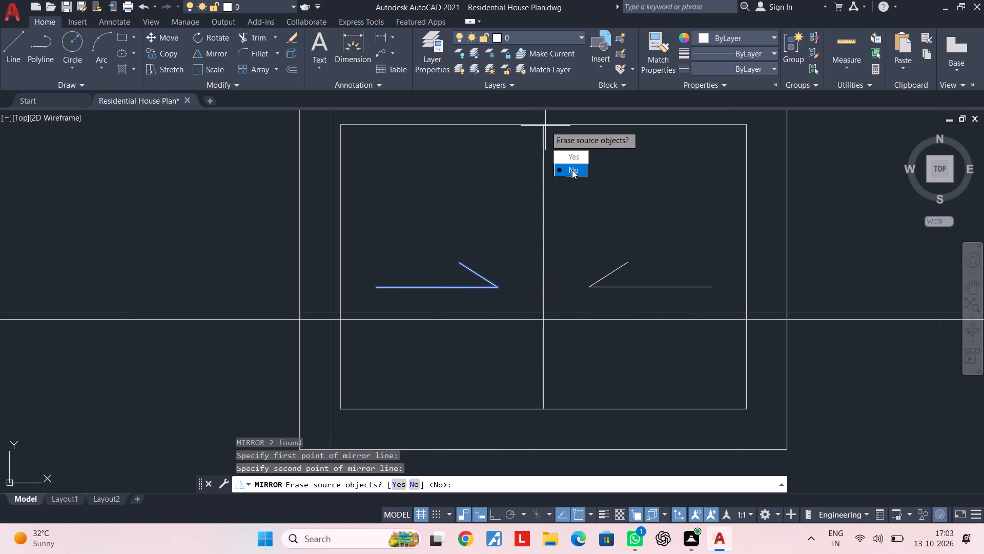
{"action": "left_click_drag", "start_coordinate": [572, 170], "coordinate": [545, 126]}
{"action": "key", "text": "Escape"}
{"action": "key", "text": "Escape"}
{"action": "key", "text": "Escape"}
{"action": "key", "text": "Escape"}
{"action": "key", "text": "Escape"}
Look over the building section from the raised roof block down through both floors to the footings.
{"action": "middle_click_drag", "start_coordinate": [593, 213], "coordinate": [553, 194]}
{"action": "key", "text": "Escape"}
{"action": "scroll", "coordinate": [571, 203], "scroll_direction": "down", "scroll_amount": 2}
{"action": "middle_click_drag", "start_coordinate": [571, 205], "coordinate": [524, 220]}
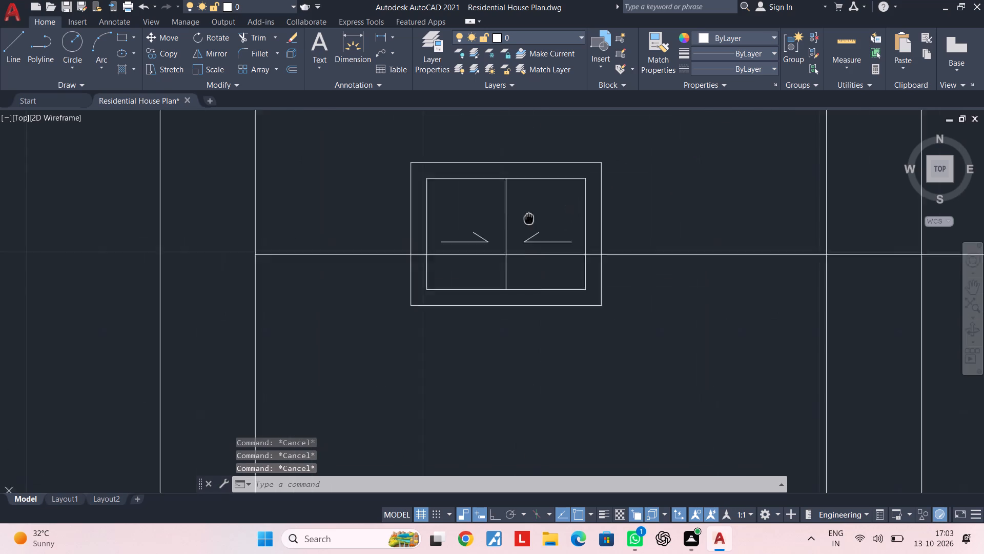
{"action": "middle_click_drag", "start_coordinate": [524, 220], "coordinate": [509, 225]}
{"action": "key", "text": "Escape"}
{"action": "key", "text": "Escape"}
{"action": "middle_click_drag", "start_coordinate": [556, 226], "coordinate": [516, 186]}
{"action": "key", "text": "Escape"}
{"action": "key", "text": "Escape"}
{"action": "scroll", "coordinate": [605, 229], "scroll_direction": "down", "scroll_amount": 2}
{"action": "middle_click_drag", "start_coordinate": [590, 229], "coordinate": [521, 225]}
{"action": "key", "text": "Escape"}
{"action": "key", "text": "Escape"}
{"action": "middle_click_drag", "start_coordinate": [567, 229], "coordinate": [476, 208]}
{"action": "key", "text": "Escape"}
{"action": "key", "text": "Escape"}
{"action": "scroll", "coordinate": [659, 256], "scroll_direction": "down", "scroll_amount": 2}
{"action": "middle_click_drag", "start_coordinate": [645, 258], "coordinate": [597, 282]}
{"action": "key", "text": "Escape"}
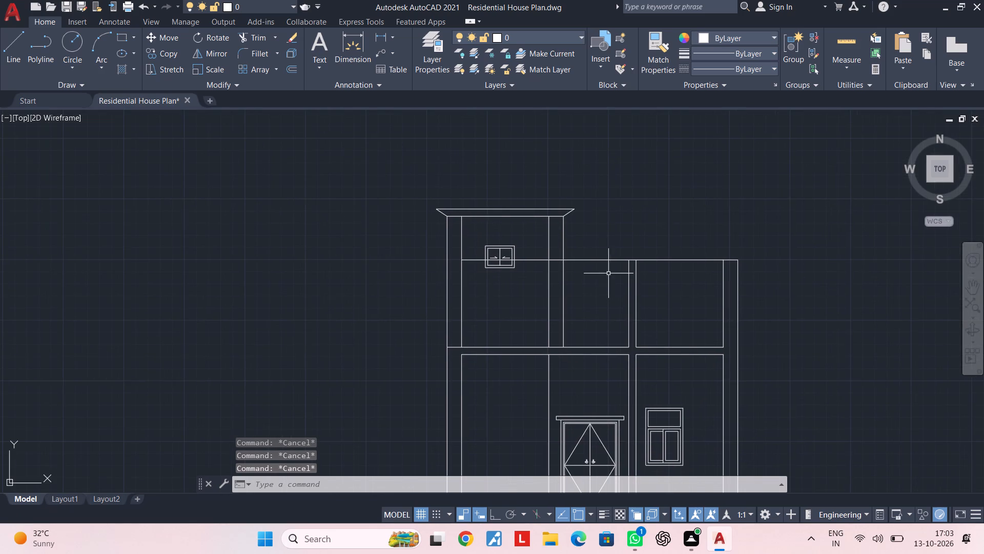
{"action": "key", "text": "Escape"}
{"action": "middle_click_drag", "start_coordinate": [605, 260], "coordinate": [592, 252]}
{"action": "key", "text": "Escape"}
{"action": "key", "text": "Escape"}
{"action": "key", "text": "Escape"}
{"action": "key", "text": "Escape"}
{"action": "middle_click_drag", "start_coordinate": [601, 290], "coordinate": [580, 261]}
{"action": "key", "text": "Escape"}
{"action": "key", "text": "Escape"}
{"action": "middle_click_drag", "start_coordinate": [575, 263], "coordinate": [534, 250]}
{"action": "key", "text": "Escape"}
{"action": "key", "text": "Escape"}
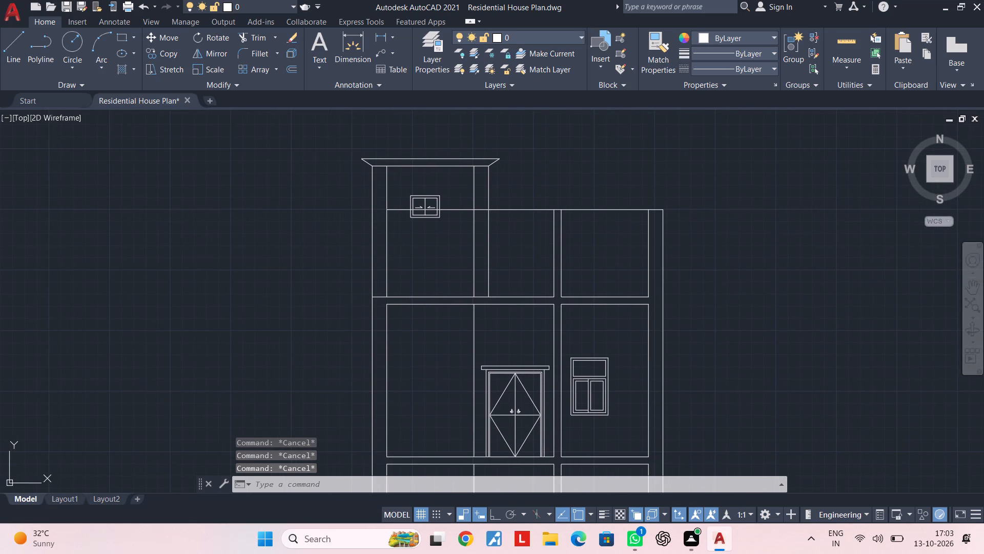
{"action": "key", "text": "Escape"}
{"action": "key", "text": "Escape"}
{"action": "key", "text": "Escape"}
{"action": "key", "text": "Escape"}
{"action": "key", "text": "Escape"}
{"action": "key", "text": "Escape"}
{"action": "key", "text": "Escape"}
{"action": "middle_click_drag", "start_coordinate": [527, 243], "coordinate": [516, 236]}
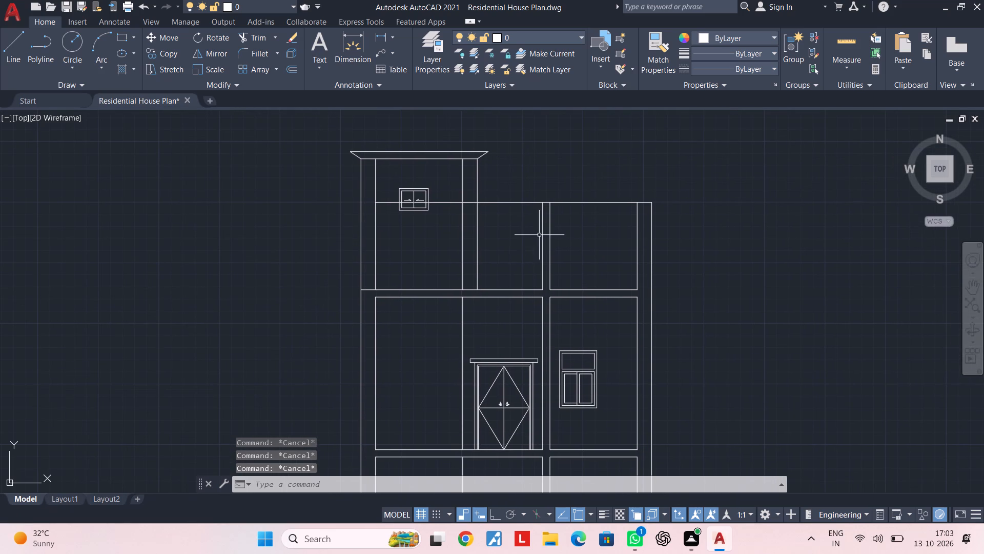
{"action": "key", "text": "Escape"}
{"action": "key", "text": "Escape"}
{"action": "key", "text": "Escape"}
{"action": "middle_click_drag", "start_coordinate": [590, 238], "coordinate": [595, 204]}
{"action": "key", "text": "Escape"}
{"action": "middle_click_drag", "start_coordinate": [501, 275], "coordinate": [550, 241]}
{"action": "key", "text": "Escape"}
{"action": "middle_click_drag", "start_coordinate": [500, 280], "coordinate": [579, 256]}
{"action": "key", "text": "Escape"}
{"action": "middle_click_drag", "start_coordinate": [542, 276], "coordinate": [556, 238]}
{"action": "key", "text": "Escape"}
{"action": "key", "text": "Escape"}
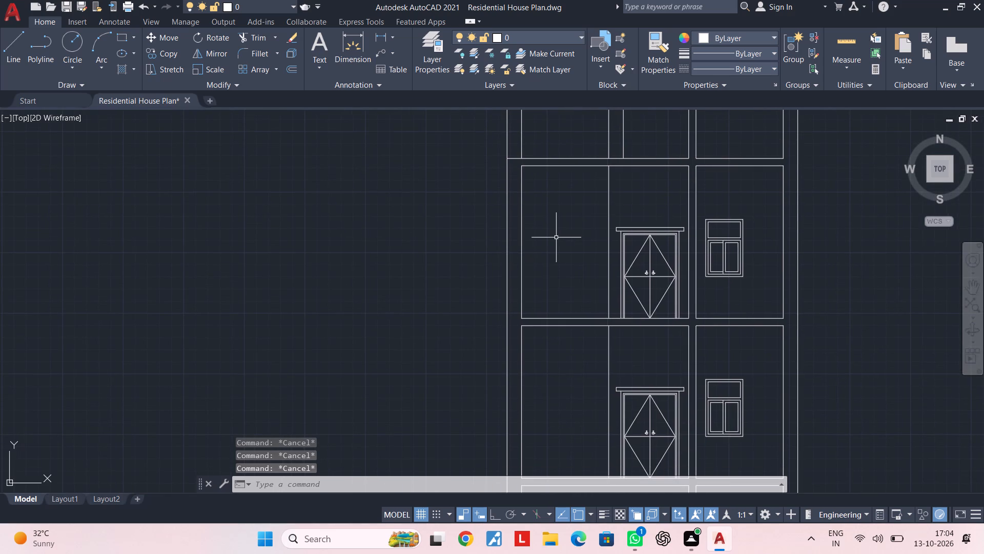
{"action": "key", "text": "Escape"}
{"action": "key", "text": "Escape"}
{"action": "scroll", "coordinate": [598, 362], "scroll_direction": "down", "scroll_amount": 2}
{"action": "middle_click_drag", "start_coordinate": [582, 344], "coordinate": [540, 263]}
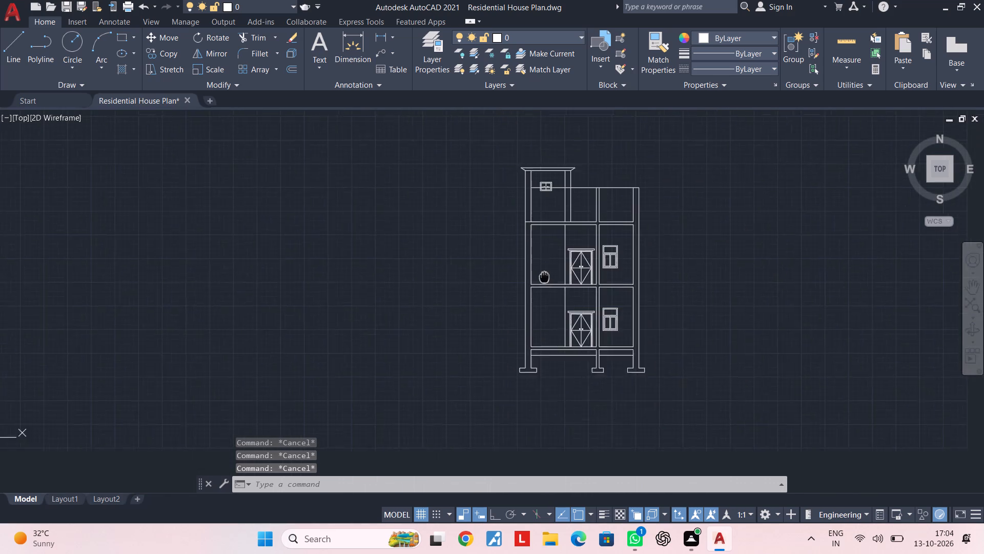
{"action": "middle_click_drag", "start_coordinate": [540, 263], "coordinate": [537, 216]}
{"action": "scroll", "coordinate": [541, 273], "scroll_direction": "up", "scroll_amount": 2}
{"action": "middle_click_drag", "start_coordinate": [534, 265], "coordinate": [508, 330]}
{"action": "key", "text": "Escape"}
{"action": "key", "text": "Escape"}
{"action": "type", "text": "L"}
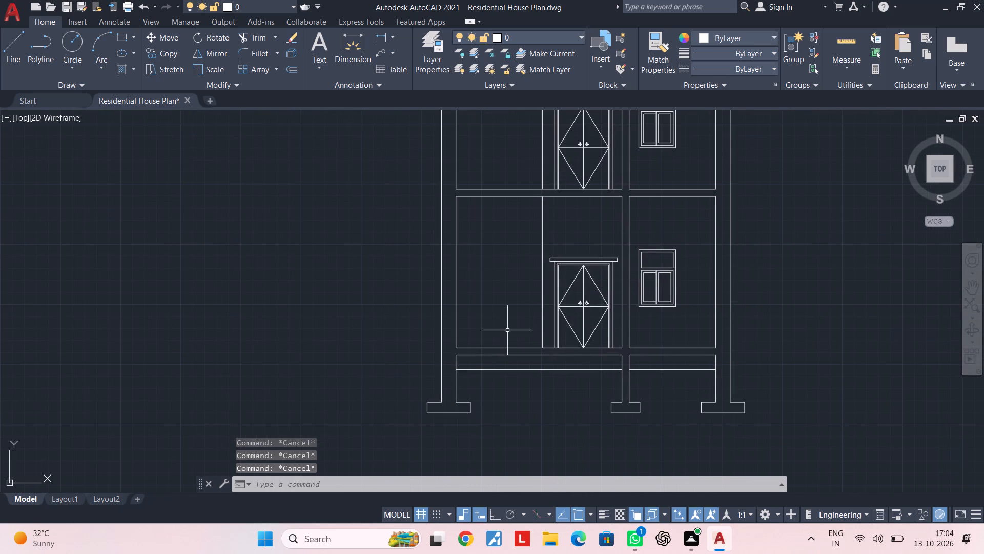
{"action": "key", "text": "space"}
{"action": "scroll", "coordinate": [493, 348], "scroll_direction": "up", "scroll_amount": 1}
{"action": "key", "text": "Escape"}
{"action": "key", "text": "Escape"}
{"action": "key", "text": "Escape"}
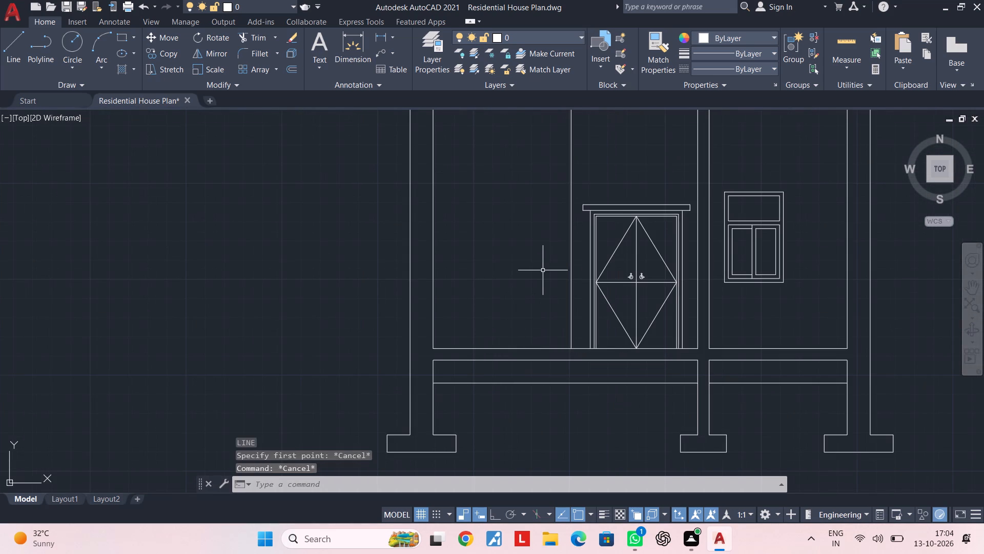
Offset the ground-floor vertical line beside the double door 3' to the left, into the room.
{"action": "type", "text": "OF 3'"}
{"action": "key", "text": "Return"}
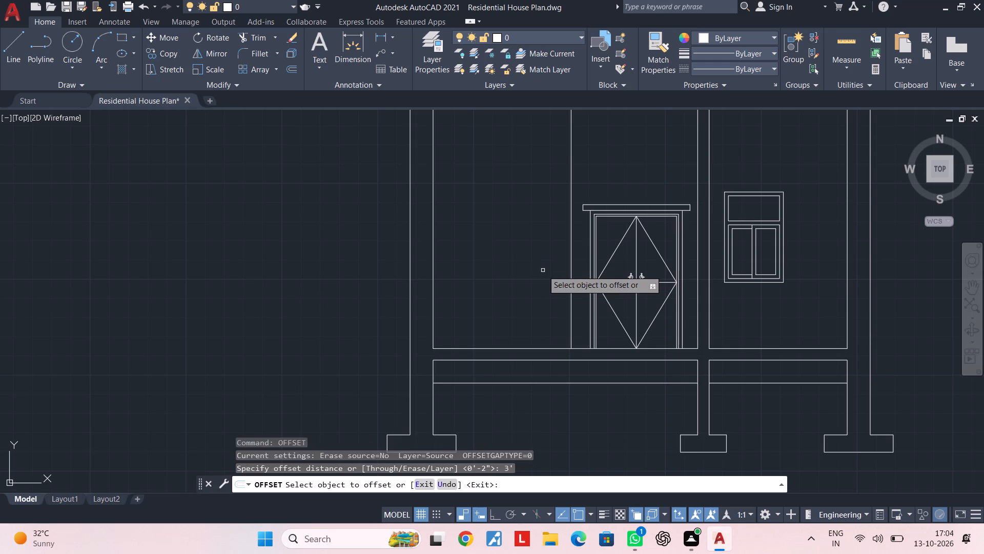
{"action": "left_click", "coordinate": [572, 290]}
{"action": "left_click", "coordinate": [481, 312]}
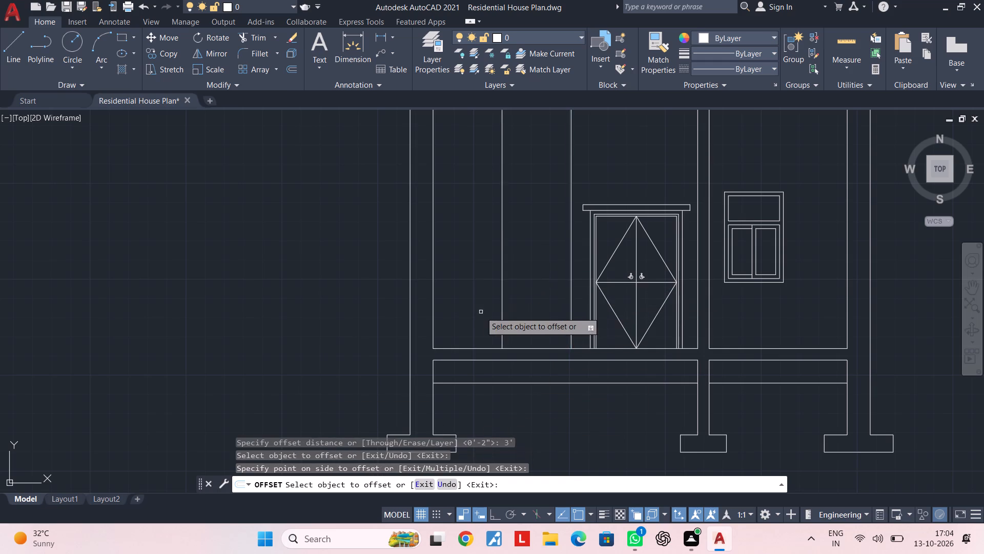
{"action": "scroll", "coordinate": [495, 306], "scroll_direction": "down", "scroll_amount": 2}
{"action": "middle_click_drag", "start_coordinate": [498, 307], "coordinate": [477, 370]}
{"action": "scroll", "coordinate": [494, 305], "scroll_direction": "up", "scroll_amount": 1}
{"action": "middle_click_drag", "start_coordinate": [495, 334], "coordinate": [501, 316]}
{"action": "key", "text": "Escape"}
{"action": "key", "text": "Escape"}
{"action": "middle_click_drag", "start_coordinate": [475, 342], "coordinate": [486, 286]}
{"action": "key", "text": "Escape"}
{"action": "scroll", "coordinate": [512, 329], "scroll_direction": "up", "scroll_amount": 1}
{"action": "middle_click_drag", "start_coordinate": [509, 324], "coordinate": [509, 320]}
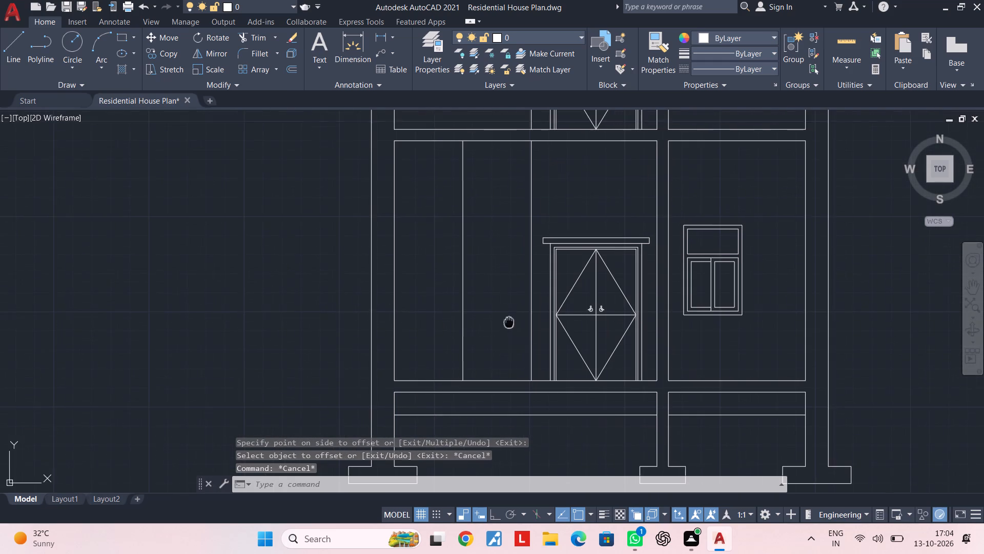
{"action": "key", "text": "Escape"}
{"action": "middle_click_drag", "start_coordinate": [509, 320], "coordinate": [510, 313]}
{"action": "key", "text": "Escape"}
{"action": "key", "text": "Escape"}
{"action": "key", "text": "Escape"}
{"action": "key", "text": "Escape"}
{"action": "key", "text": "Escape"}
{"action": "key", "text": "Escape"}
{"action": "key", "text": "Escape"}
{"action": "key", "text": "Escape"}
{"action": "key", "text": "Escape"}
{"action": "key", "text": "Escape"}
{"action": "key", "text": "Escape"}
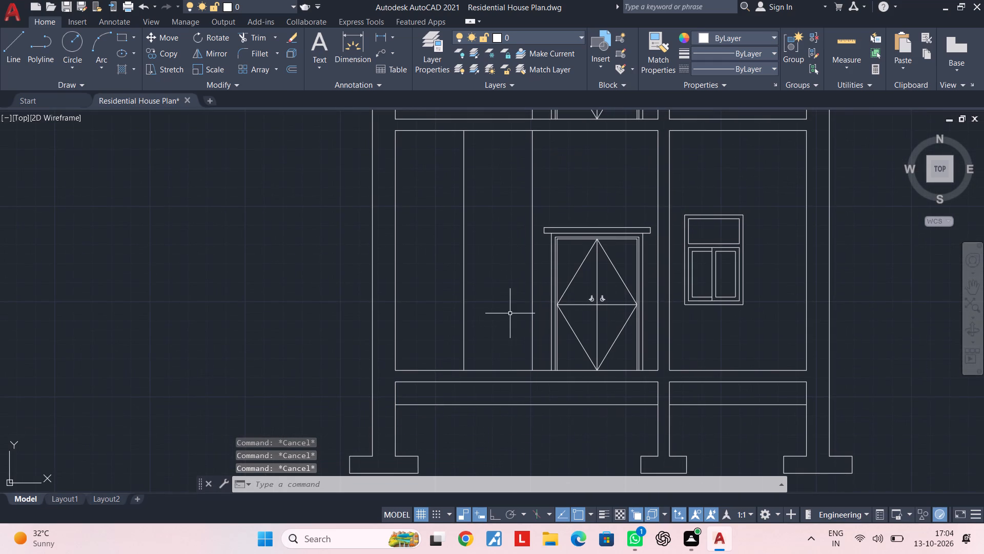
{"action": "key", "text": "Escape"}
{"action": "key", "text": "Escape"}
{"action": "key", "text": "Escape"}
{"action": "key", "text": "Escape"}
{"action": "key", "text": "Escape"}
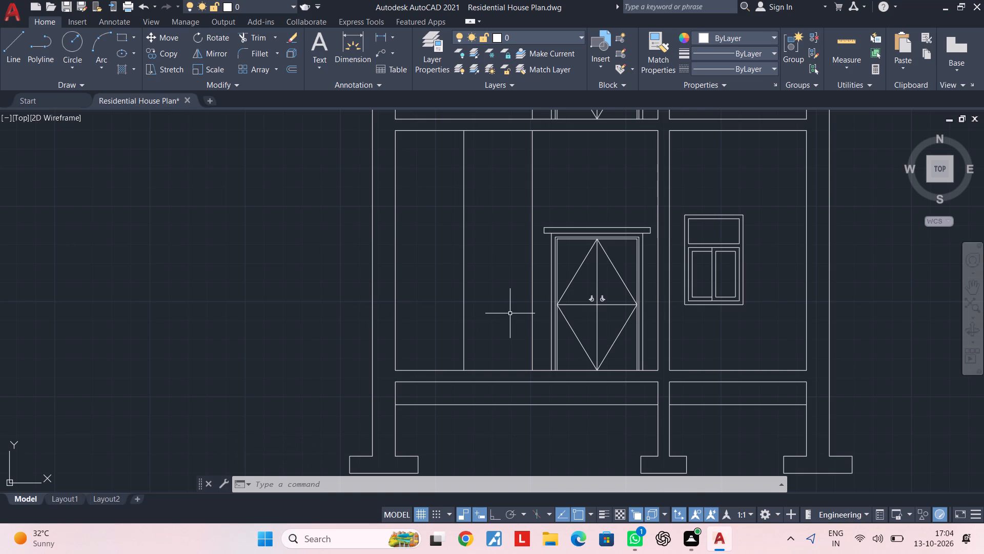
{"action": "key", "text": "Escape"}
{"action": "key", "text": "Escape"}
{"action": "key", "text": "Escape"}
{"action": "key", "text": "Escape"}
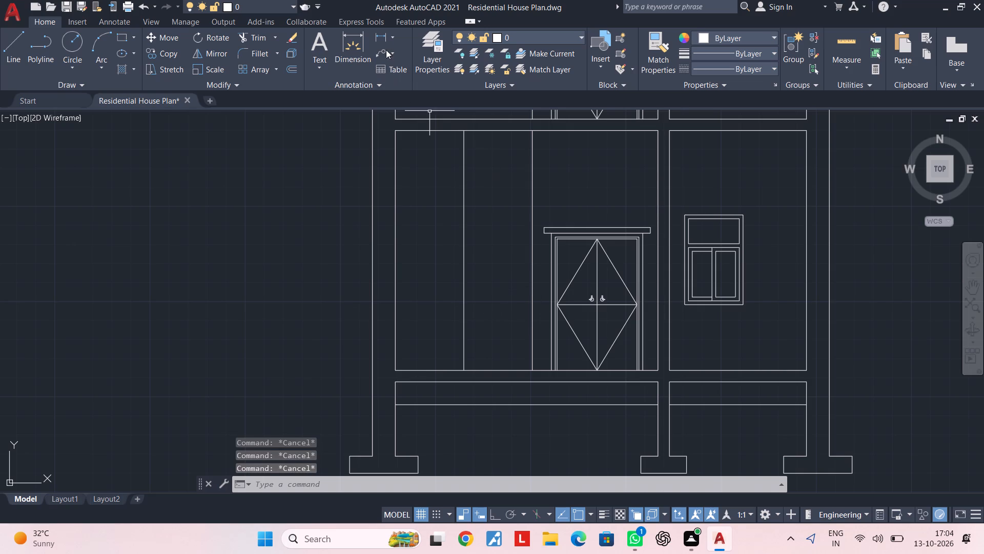
Measure the ground-floor room's clear height between the floor line and the ceiling line with a linear dimension.
{"action": "left_click", "coordinate": [383, 38]}
{"action": "left_click", "coordinate": [494, 128]}
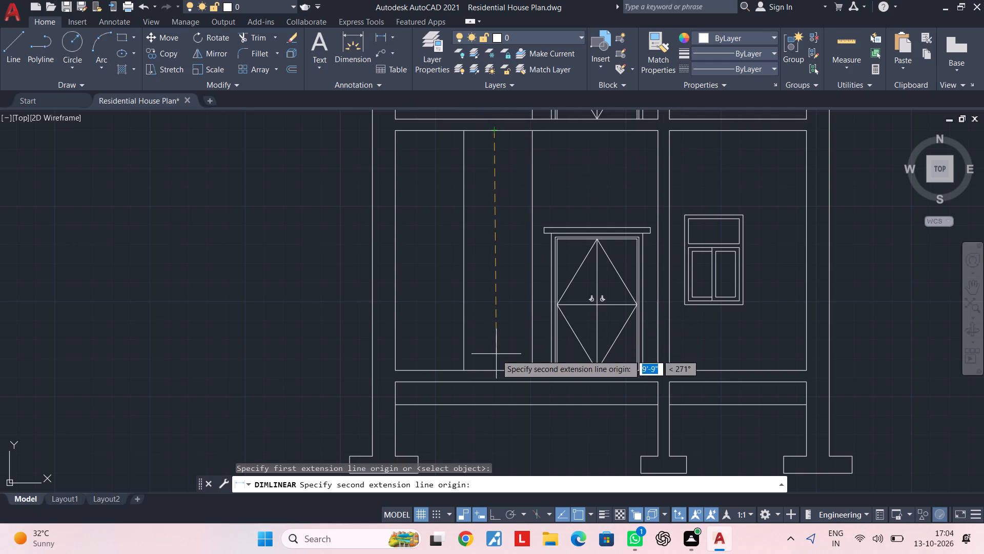
{"action": "left_click", "coordinate": [495, 375]}
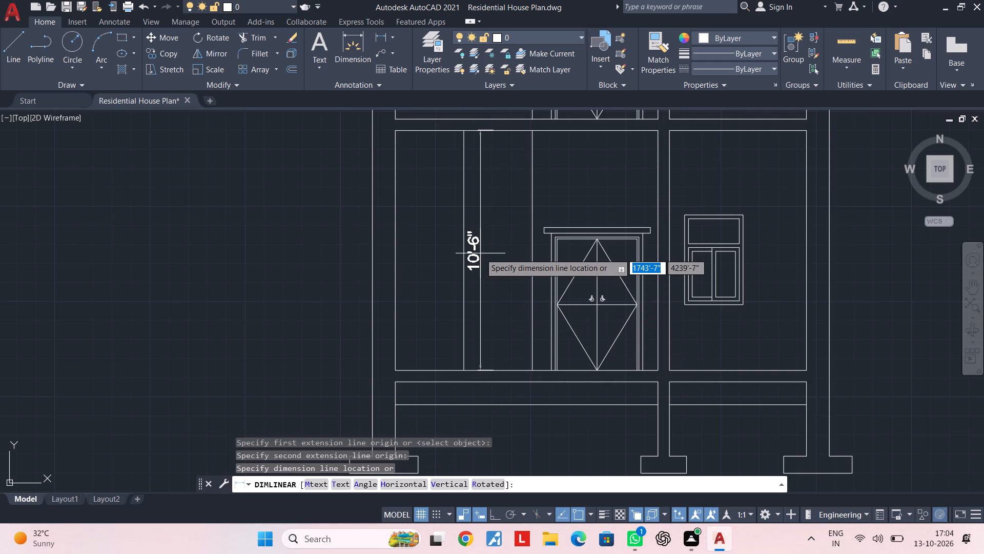
{"action": "key", "text": "Escape"}
{"action": "key", "text": "Escape"}
{"action": "key", "text": "Escape"}
Offset the ground-floor room's floor line 10" upward.
{"action": "type", "text": "OF"}
{"action": "key", "text": "space"}
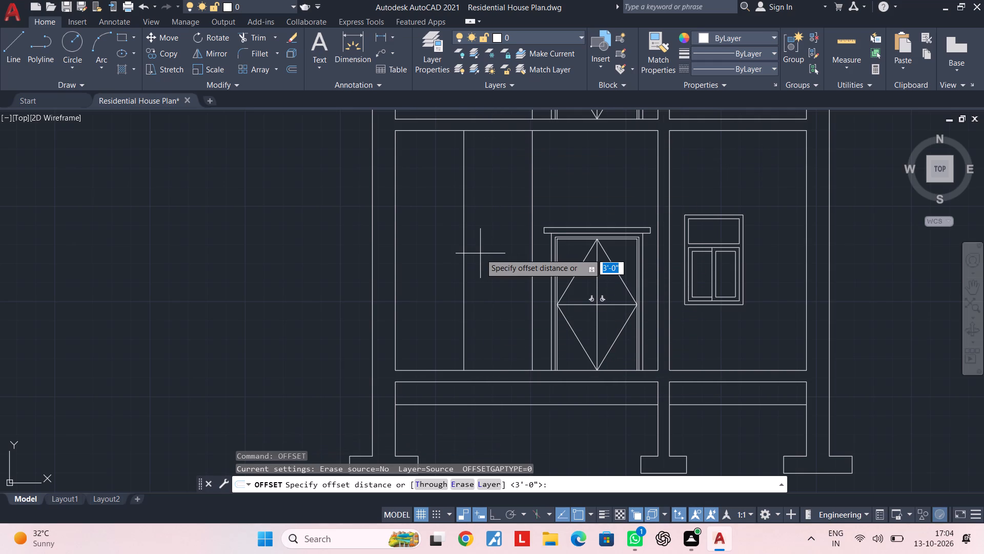
{"action": "type", "text": "10\""}
{"action": "key", "text": "Return"}
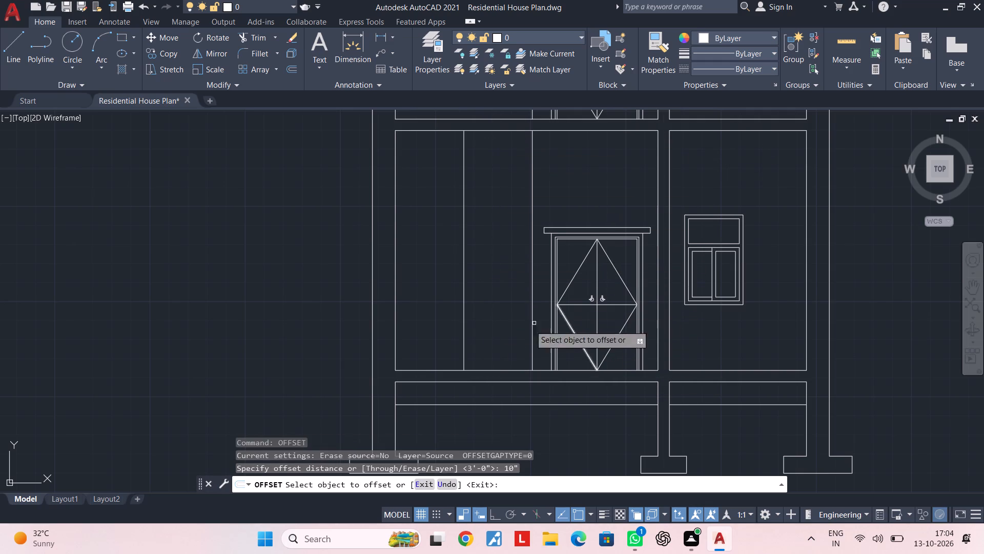
{"action": "left_click", "coordinate": [490, 371]}
{"action": "left_click", "coordinate": [494, 318]}
{"action": "key", "text": "Escape"}
{"action": "key", "text": "Escape"}
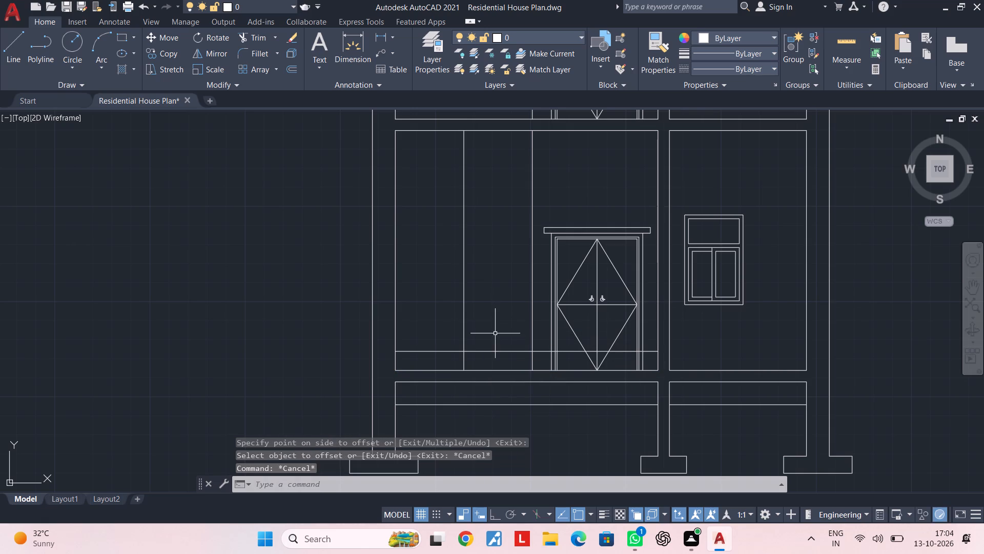
Trim the offset floor line beyond the vertical line beside the double door, and erase its leftover piece across the door.
{"action": "type", "text": "TR"}
{"action": "key", "text": "space"}
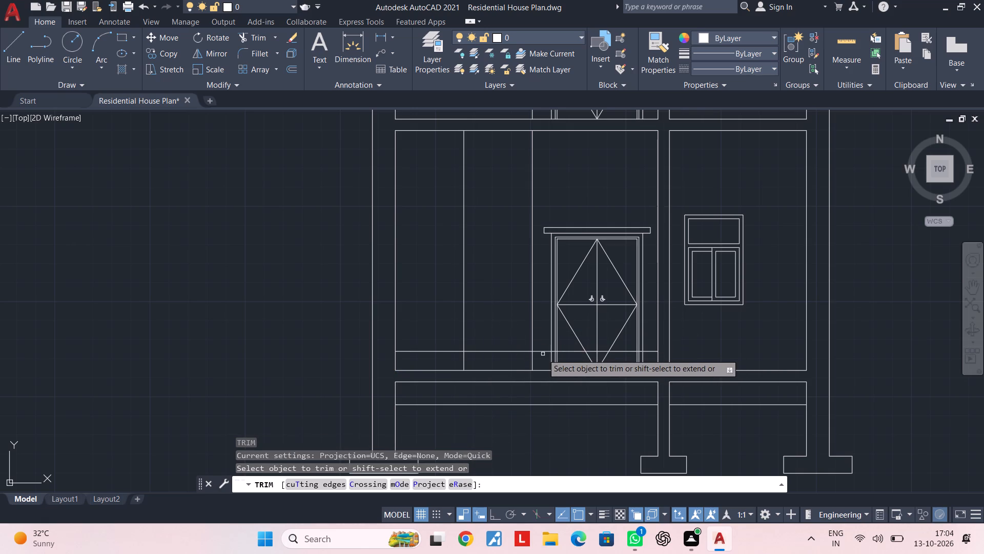
{"action": "left_click", "coordinate": [541, 351]}
{"action": "key", "text": "Escape"}
{"action": "scroll", "coordinate": [573, 352], "scroll_direction": "up", "scroll_amount": 2}
{"action": "left_click", "coordinate": [571, 346]}
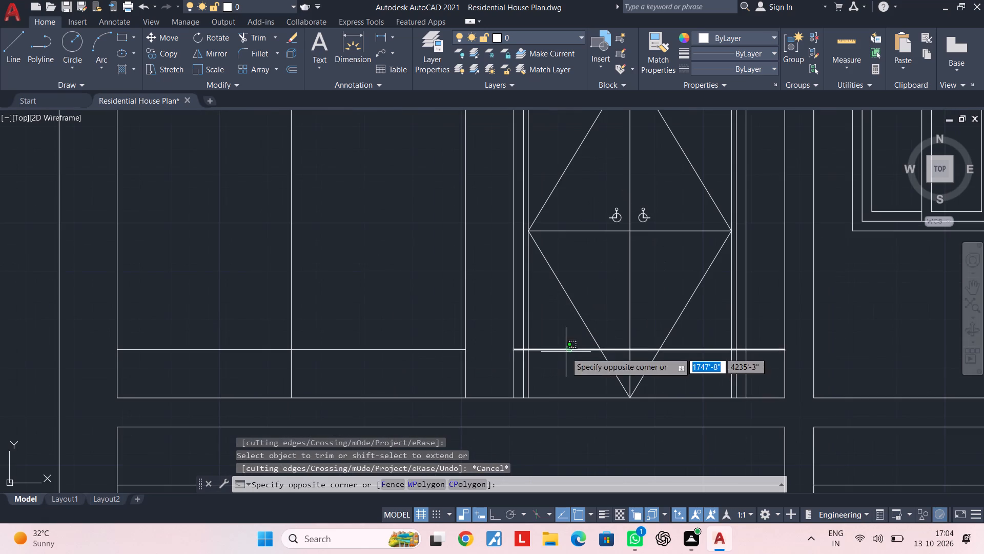
{"action": "left_click", "coordinate": [563, 355]}
{"action": "key", "text": "Delete"}
{"action": "key", "text": "Escape"}
{"action": "key", "text": "Escape"}
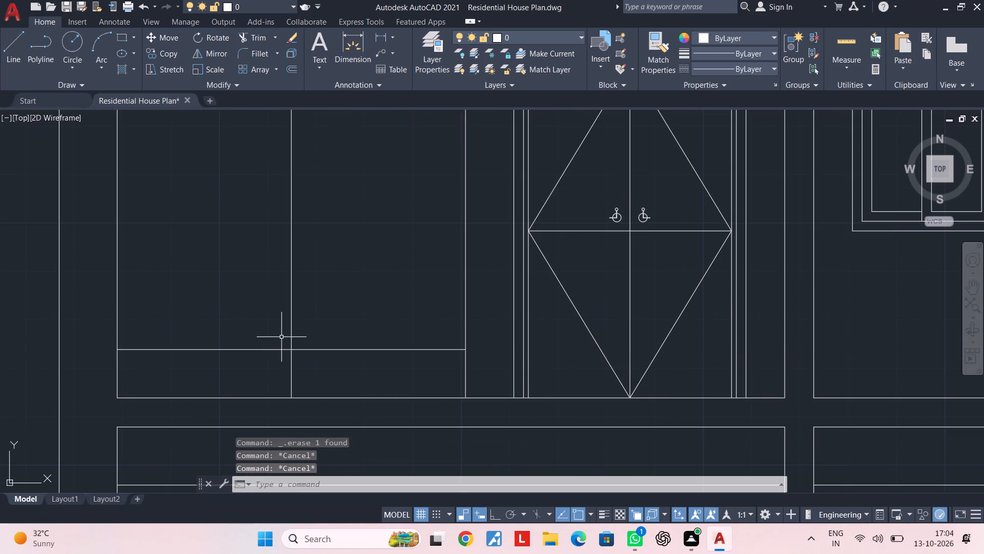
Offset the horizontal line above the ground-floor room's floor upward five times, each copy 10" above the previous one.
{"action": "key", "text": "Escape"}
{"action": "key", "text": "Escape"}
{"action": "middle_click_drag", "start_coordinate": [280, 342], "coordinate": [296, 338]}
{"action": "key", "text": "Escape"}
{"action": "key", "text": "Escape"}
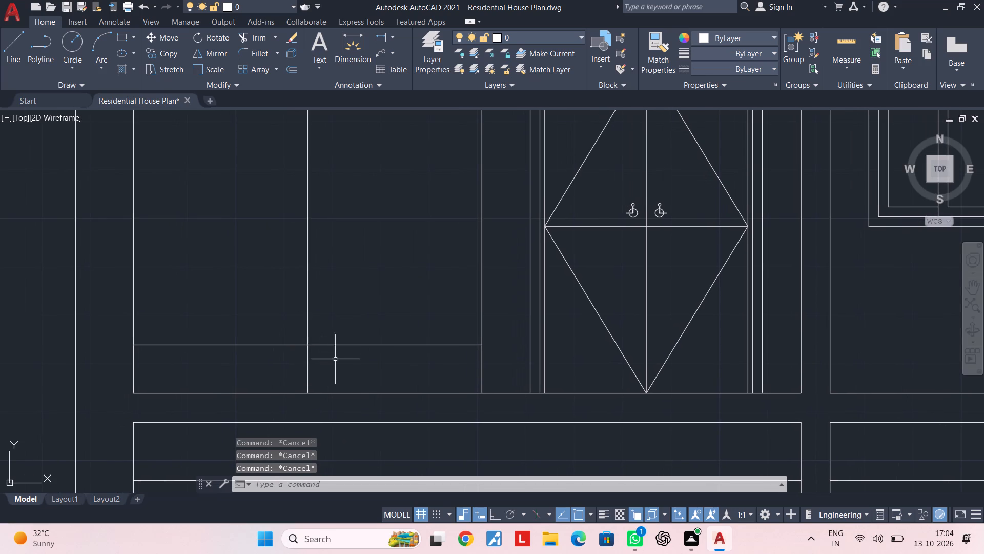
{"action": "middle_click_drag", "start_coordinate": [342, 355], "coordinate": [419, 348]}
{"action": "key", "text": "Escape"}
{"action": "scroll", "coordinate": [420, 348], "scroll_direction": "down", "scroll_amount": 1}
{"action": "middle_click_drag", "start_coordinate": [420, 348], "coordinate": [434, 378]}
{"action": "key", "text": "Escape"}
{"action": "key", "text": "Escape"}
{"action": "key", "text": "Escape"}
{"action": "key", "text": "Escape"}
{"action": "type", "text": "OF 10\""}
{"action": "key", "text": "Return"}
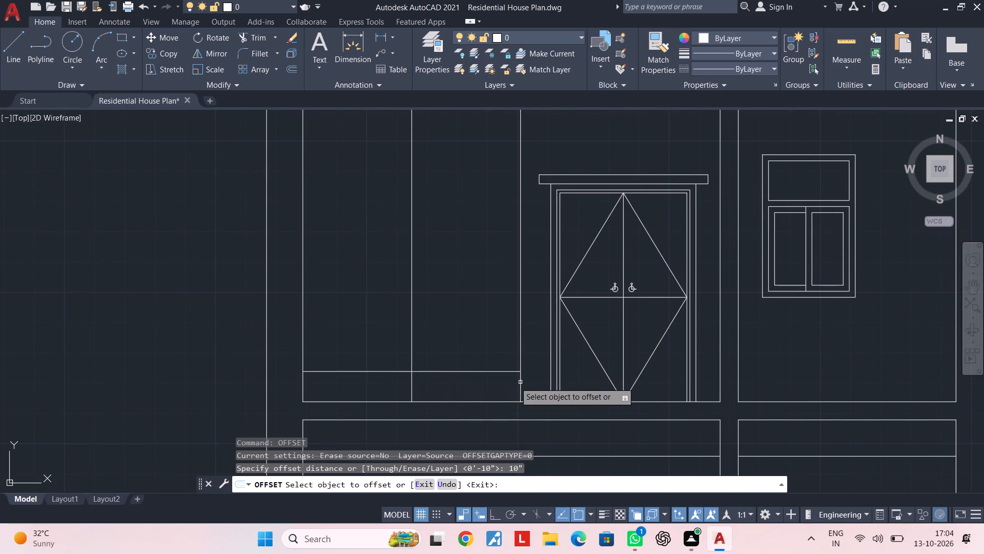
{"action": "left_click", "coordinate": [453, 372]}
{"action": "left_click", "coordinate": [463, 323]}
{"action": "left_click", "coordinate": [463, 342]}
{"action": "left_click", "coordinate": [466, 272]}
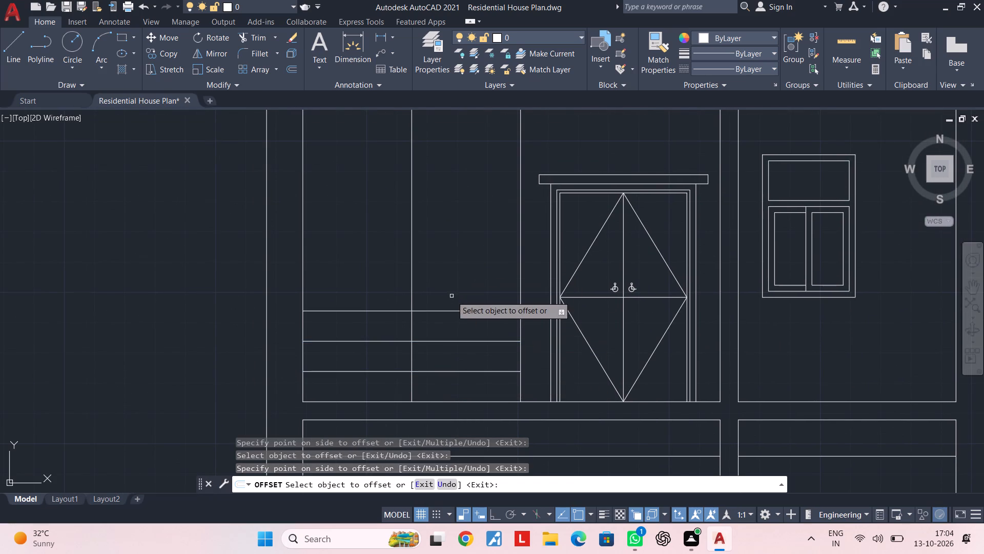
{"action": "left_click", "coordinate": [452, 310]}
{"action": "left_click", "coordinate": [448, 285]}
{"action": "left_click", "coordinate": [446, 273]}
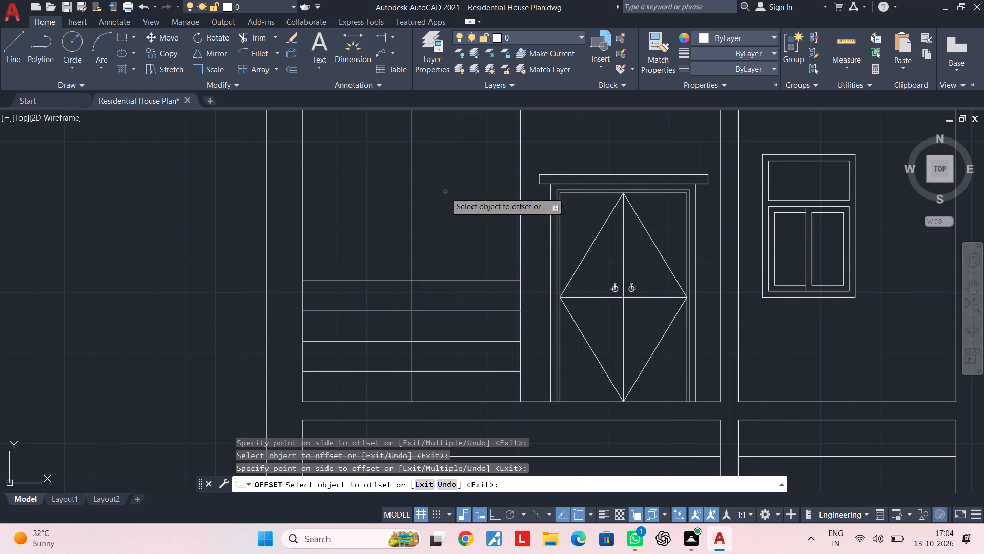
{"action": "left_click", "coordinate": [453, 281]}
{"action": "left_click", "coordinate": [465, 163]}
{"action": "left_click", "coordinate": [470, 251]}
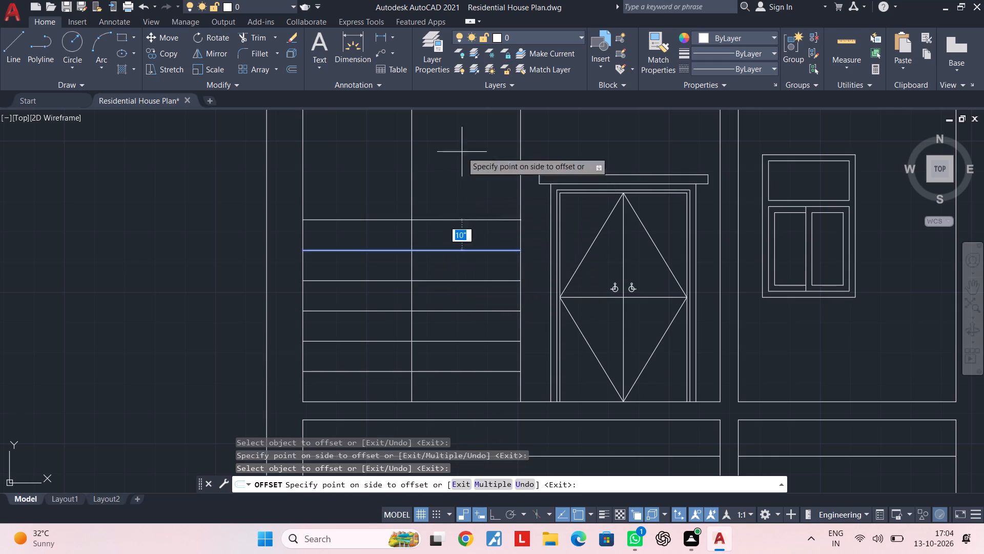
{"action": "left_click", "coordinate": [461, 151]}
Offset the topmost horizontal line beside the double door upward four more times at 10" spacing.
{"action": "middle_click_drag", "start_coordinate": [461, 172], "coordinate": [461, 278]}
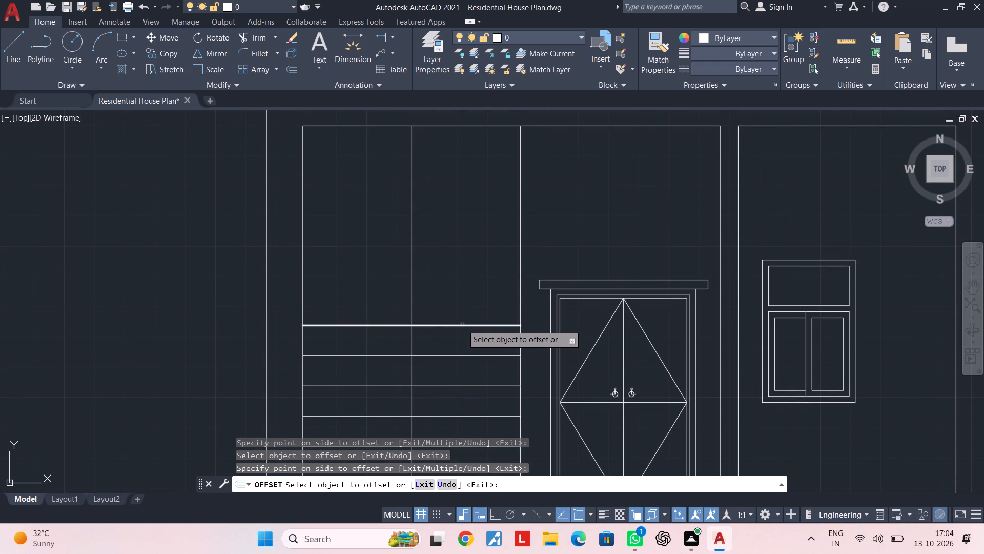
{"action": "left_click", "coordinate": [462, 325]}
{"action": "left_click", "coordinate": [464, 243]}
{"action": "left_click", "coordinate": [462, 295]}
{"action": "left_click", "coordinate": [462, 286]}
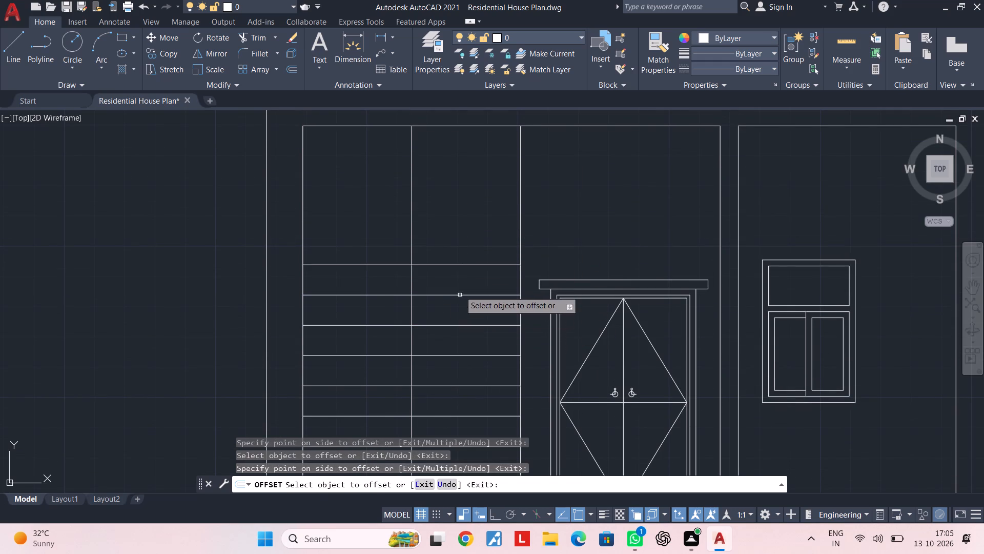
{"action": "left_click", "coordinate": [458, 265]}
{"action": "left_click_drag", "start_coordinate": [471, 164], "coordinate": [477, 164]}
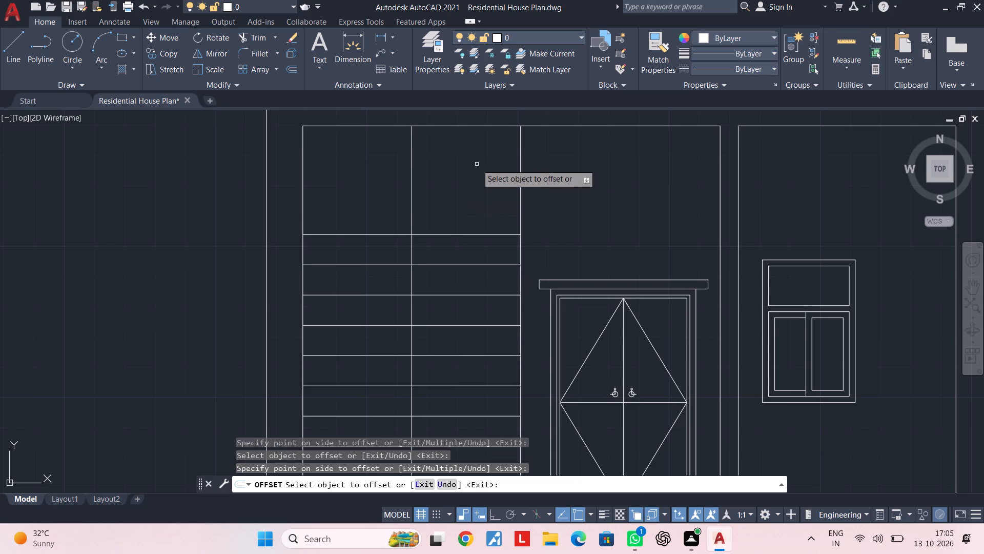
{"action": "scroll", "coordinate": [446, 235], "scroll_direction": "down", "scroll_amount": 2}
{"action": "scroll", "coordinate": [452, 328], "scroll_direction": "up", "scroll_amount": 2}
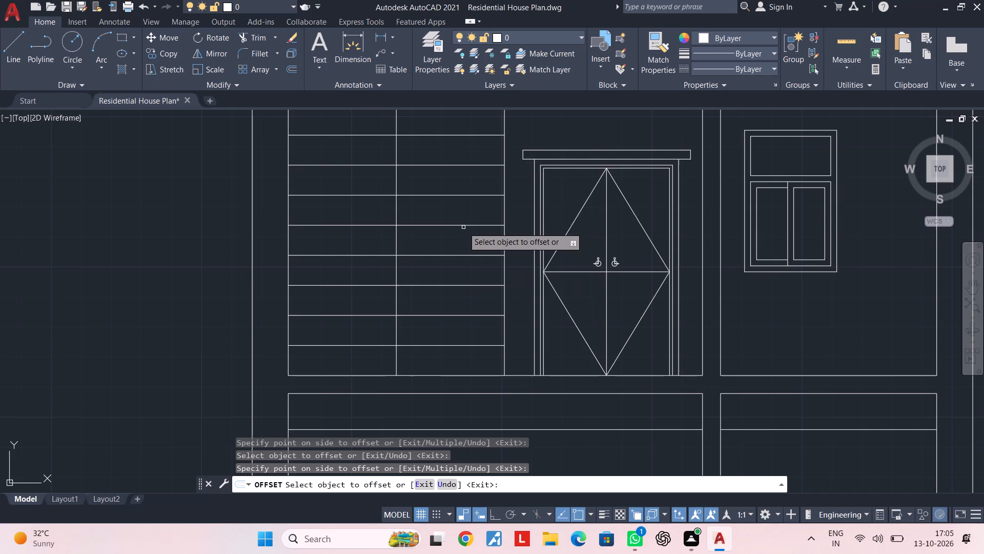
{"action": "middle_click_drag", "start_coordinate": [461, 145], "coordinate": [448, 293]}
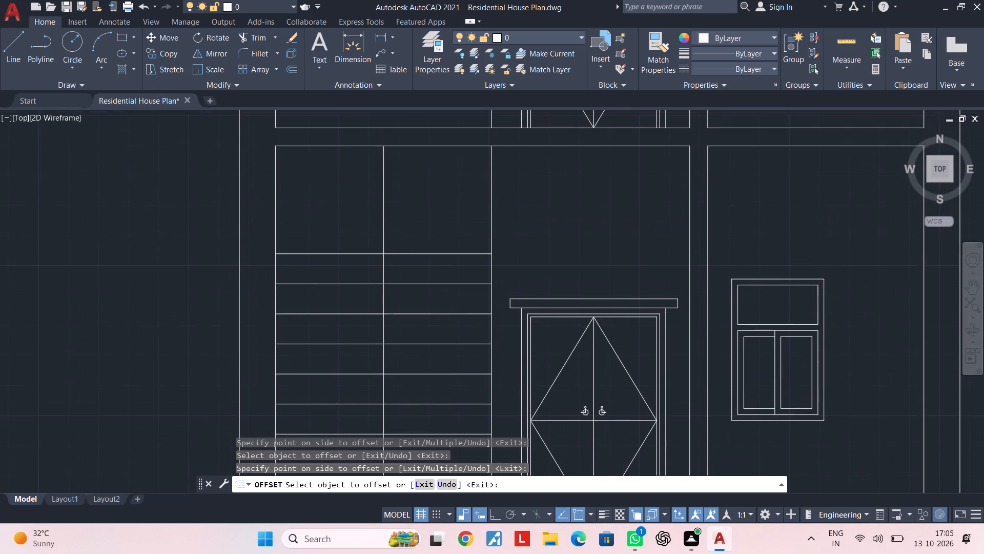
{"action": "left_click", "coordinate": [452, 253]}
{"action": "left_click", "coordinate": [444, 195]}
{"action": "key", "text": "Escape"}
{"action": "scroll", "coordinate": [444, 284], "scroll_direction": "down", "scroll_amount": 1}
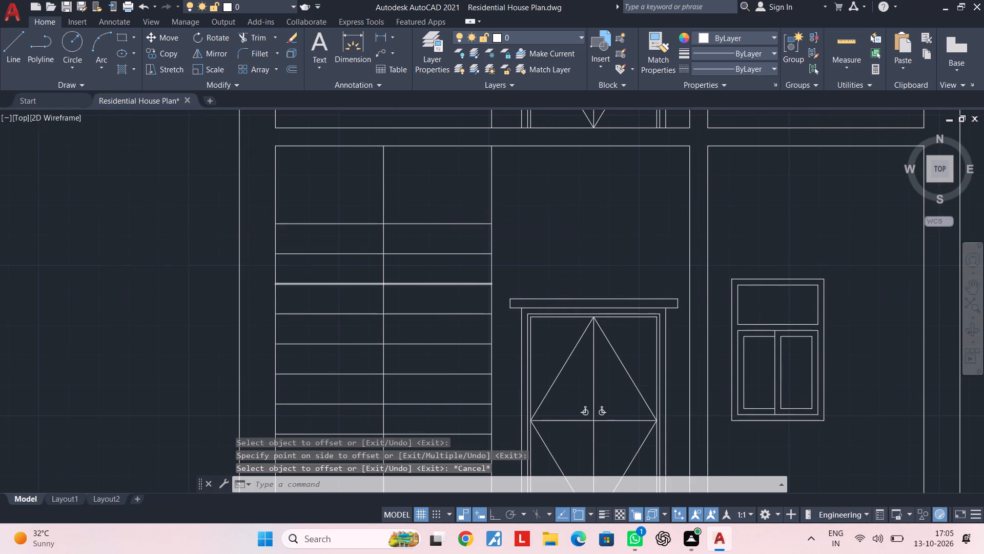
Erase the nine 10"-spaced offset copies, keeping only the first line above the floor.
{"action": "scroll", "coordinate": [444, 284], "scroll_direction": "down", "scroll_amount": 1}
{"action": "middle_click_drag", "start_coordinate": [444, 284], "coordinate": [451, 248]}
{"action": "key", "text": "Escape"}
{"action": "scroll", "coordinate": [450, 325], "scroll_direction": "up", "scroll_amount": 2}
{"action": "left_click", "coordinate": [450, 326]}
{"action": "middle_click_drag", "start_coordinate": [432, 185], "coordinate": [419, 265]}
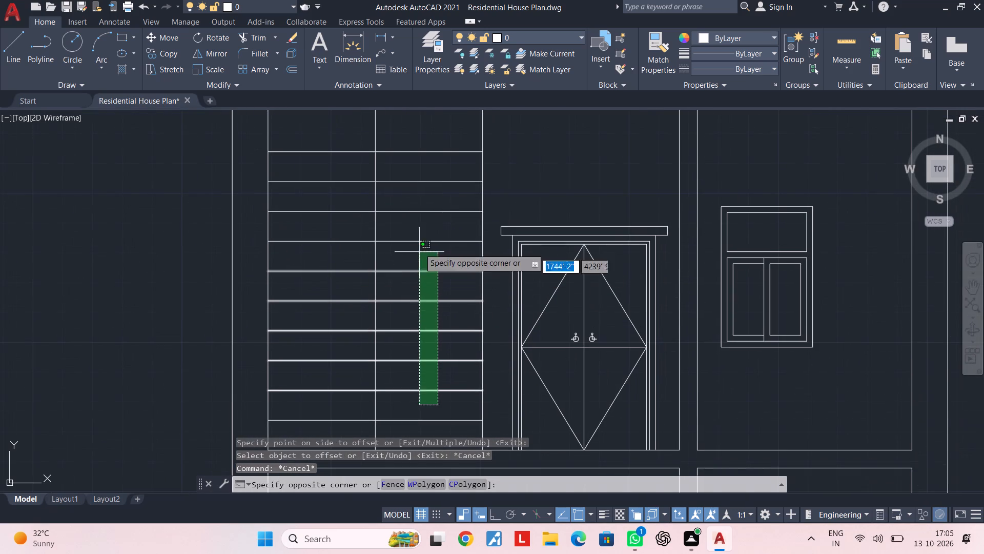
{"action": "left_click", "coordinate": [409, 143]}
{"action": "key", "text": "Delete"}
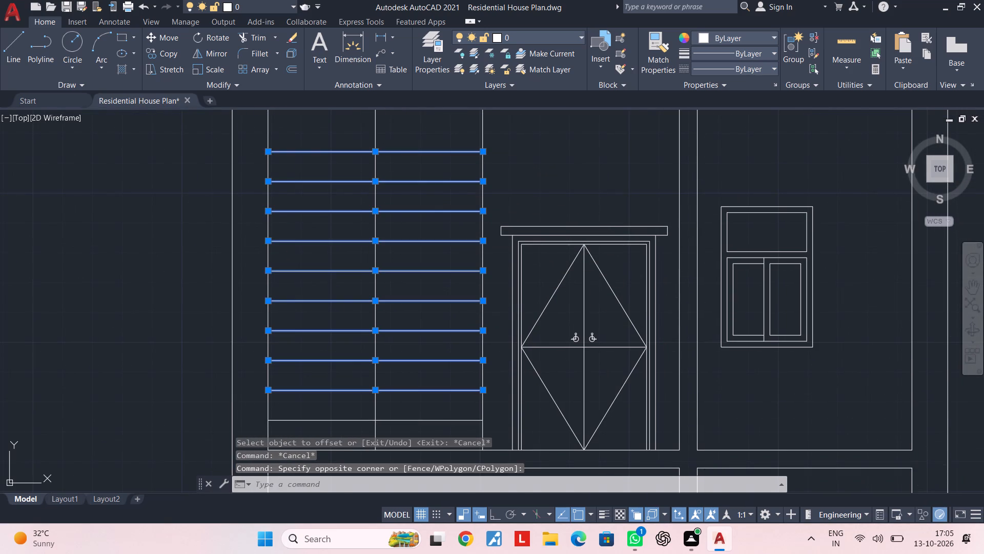
Offset the first horizontal line above the ground-floor room's floor 2" upward.
{"action": "key", "text": "Escape"}
{"action": "key", "text": "Escape"}
{"action": "key", "text": "Escape"}
{"action": "type", "text": "OF 2\""}
{"action": "key", "text": "Return"}
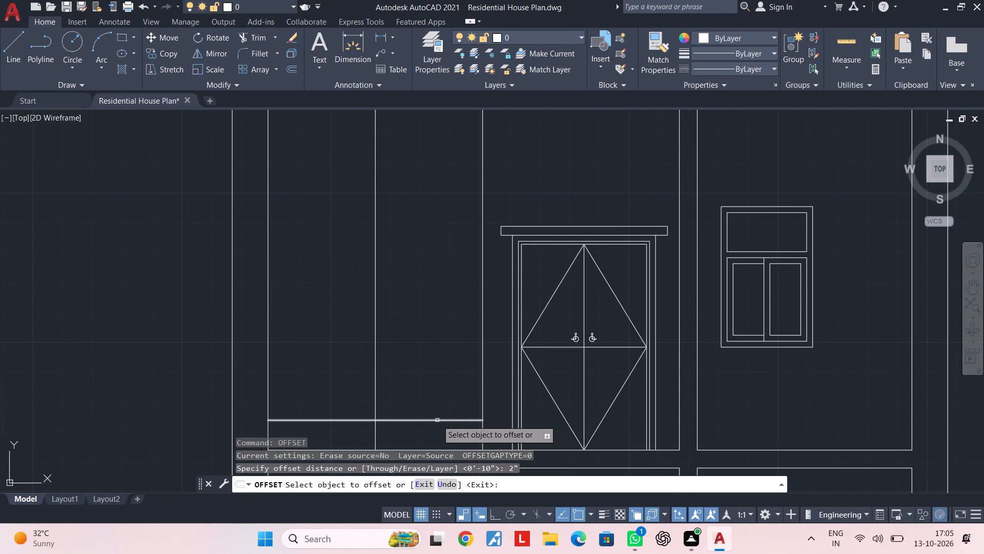
{"action": "left_click", "coordinate": [437, 420]}
{"action": "left_click", "coordinate": [439, 363]}
{"action": "key", "text": "Escape"}
Erase the lower of the two closely spaced horizontal lines, keeping the 2" offset copy.
{"action": "scroll", "coordinate": [429, 408], "scroll_direction": "up", "scroll_amount": 2}
{"action": "middle_click_drag", "start_coordinate": [449, 365], "coordinate": [455, 187]}
{"action": "left_click", "coordinate": [441, 261]}
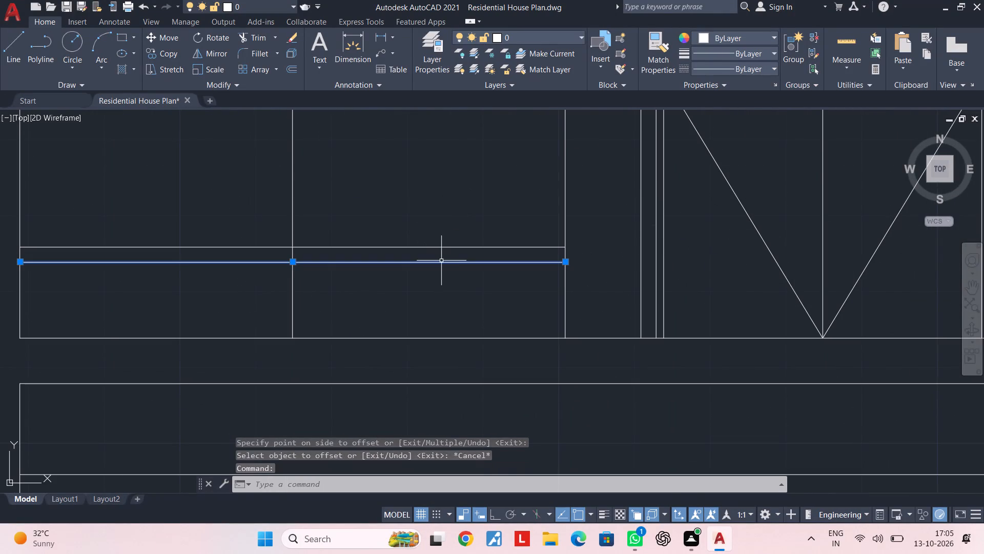
{"action": "key", "text": "Delete"}
{"action": "key", "text": "Escape"}
{"action": "key", "text": "Escape"}
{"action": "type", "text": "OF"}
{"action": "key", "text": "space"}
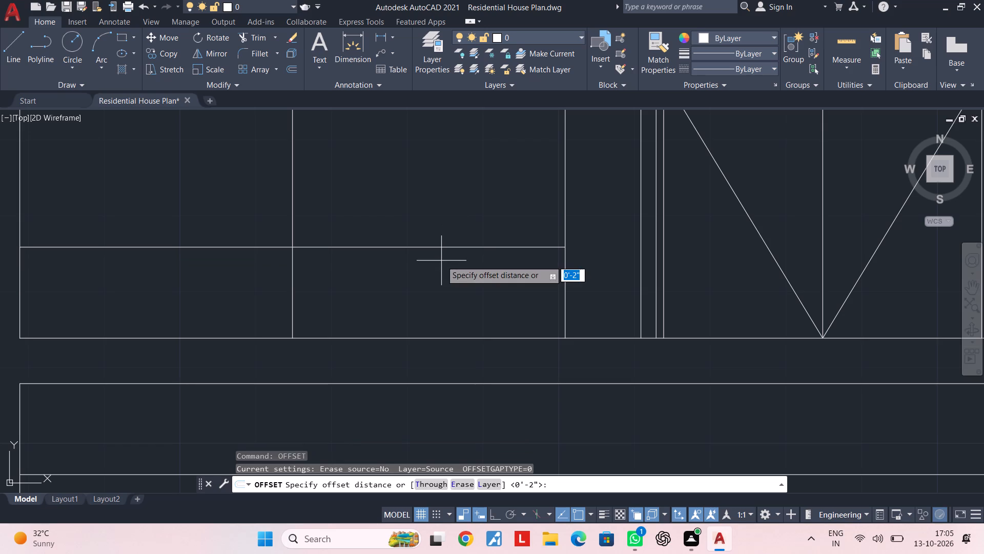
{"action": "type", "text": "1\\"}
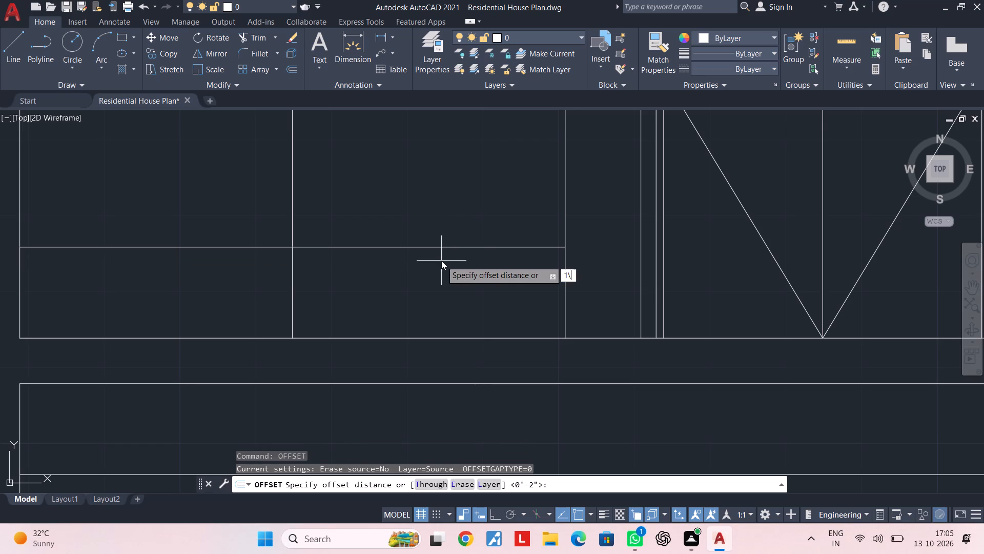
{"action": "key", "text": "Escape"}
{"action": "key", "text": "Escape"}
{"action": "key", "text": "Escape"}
Offset the horizontal line above the ground-floor room's floor upward five times, each copy 1' above the previous one.
{"action": "type", "text": "OF 1'"}
{"action": "key", "text": "Return"}
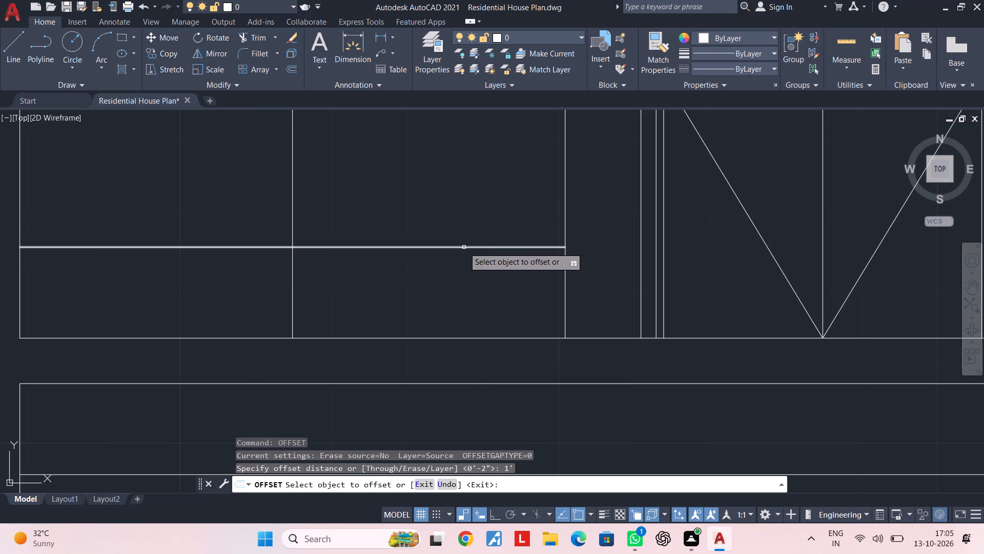
{"action": "left_click", "coordinate": [464, 247]}
{"action": "left_click", "coordinate": [463, 187]}
{"action": "scroll", "coordinate": [457, 187], "scroll_direction": "down", "scroll_amount": 2}
{"action": "middle_click_drag", "start_coordinate": [453, 187], "coordinate": [445, 236]}
{"action": "left_click", "coordinate": [445, 224]}
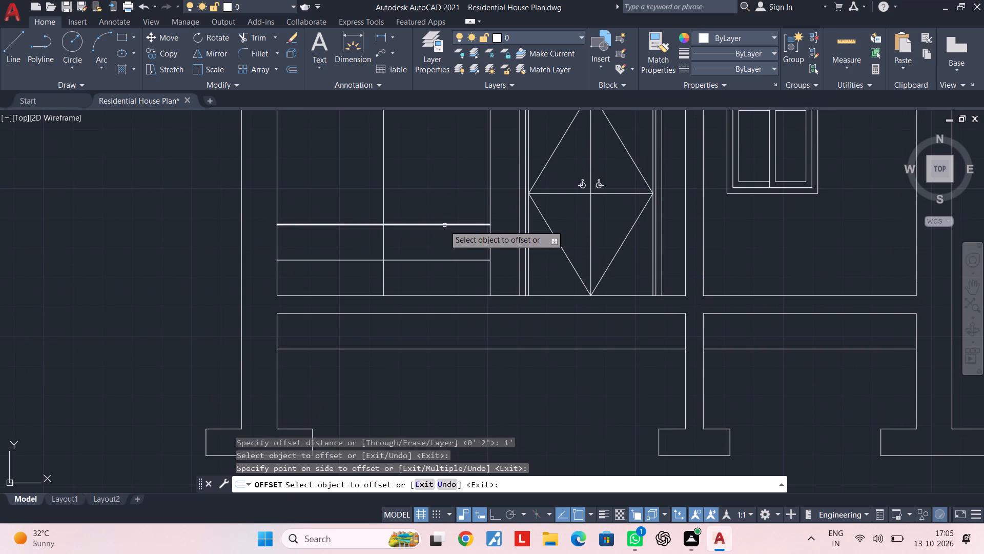
{"action": "left_click", "coordinate": [444, 225]}
{"action": "left_click", "coordinate": [443, 157]}
{"action": "middle_click_drag", "start_coordinate": [441, 168], "coordinate": [439, 260]}
{"action": "left_click", "coordinate": [440, 279]}
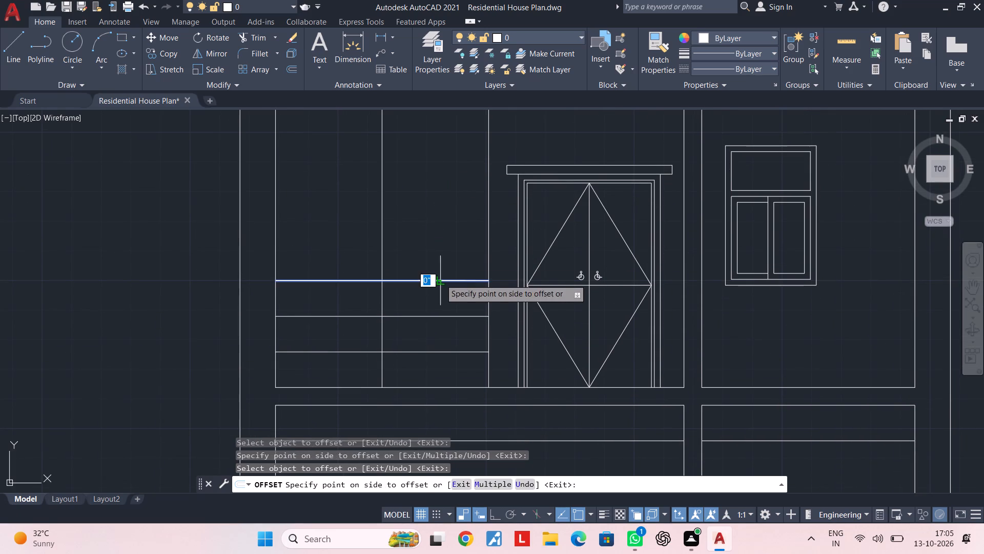
{"action": "left_click", "coordinate": [442, 206]}
{"action": "left_click", "coordinate": [436, 246]}
{"action": "left_click", "coordinate": [433, 183]}
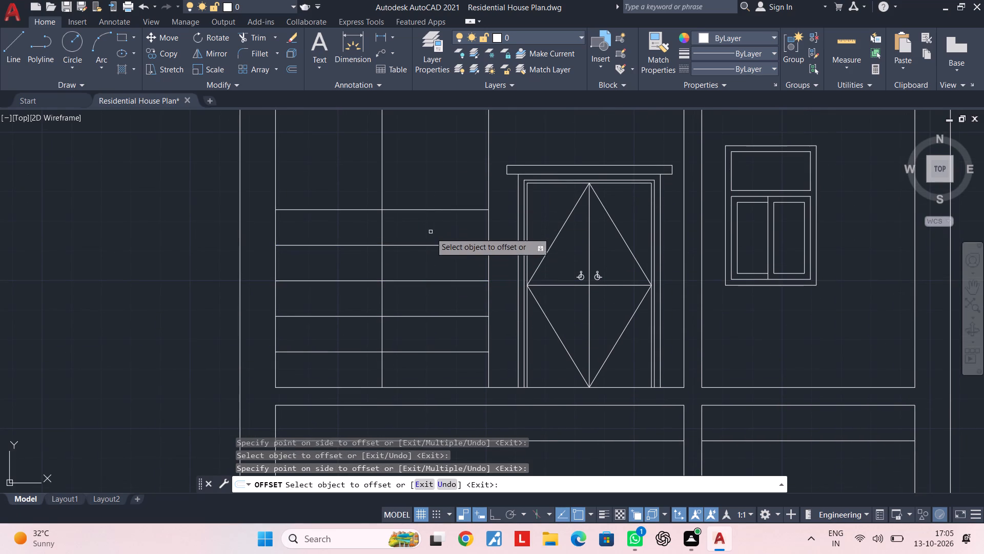
{"action": "left_click", "coordinate": [435, 210]}
{"action": "left_click", "coordinate": [428, 152]}
Offset the topmost horizontal line upward three more times at 1' spacing, toward the ground-floor ceiling.
{"action": "middle_click_drag", "start_coordinate": [425, 155], "coordinate": [403, 307]}
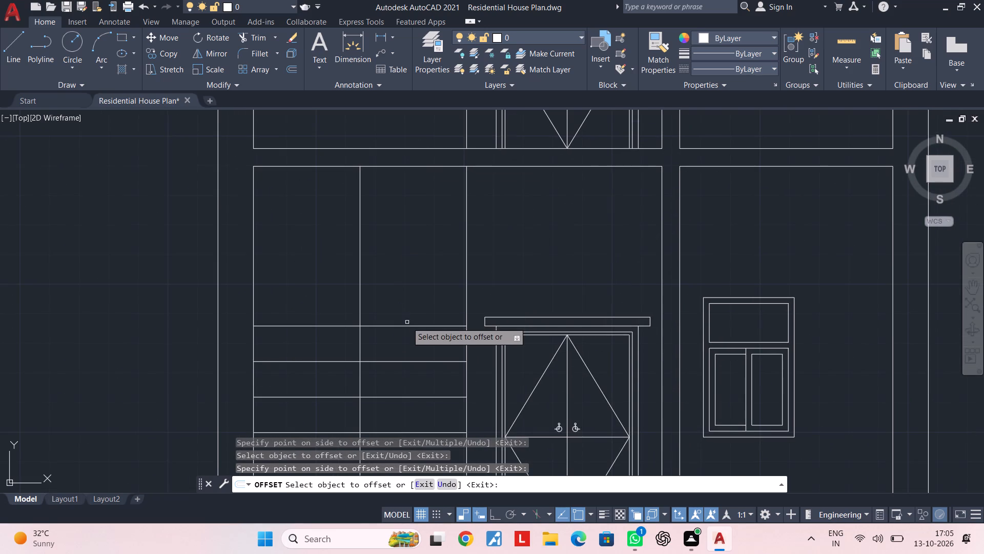
{"action": "left_click", "coordinate": [408, 327]}
{"action": "left_click", "coordinate": [399, 272]}
{"action": "left_click", "coordinate": [397, 289]}
{"action": "left_click", "coordinate": [399, 265]}
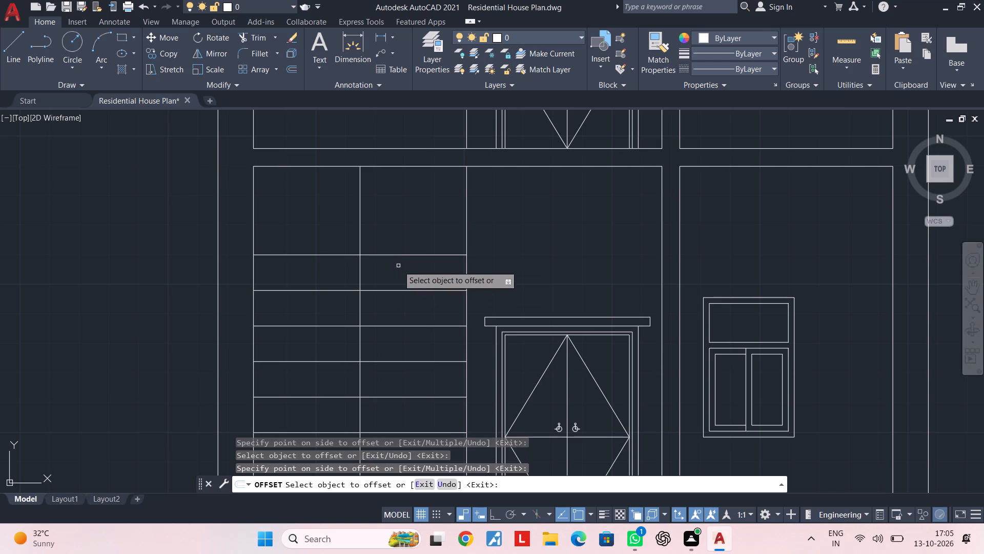
{"action": "left_click", "coordinate": [398, 256]}
{"action": "left_click", "coordinate": [398, 233]}
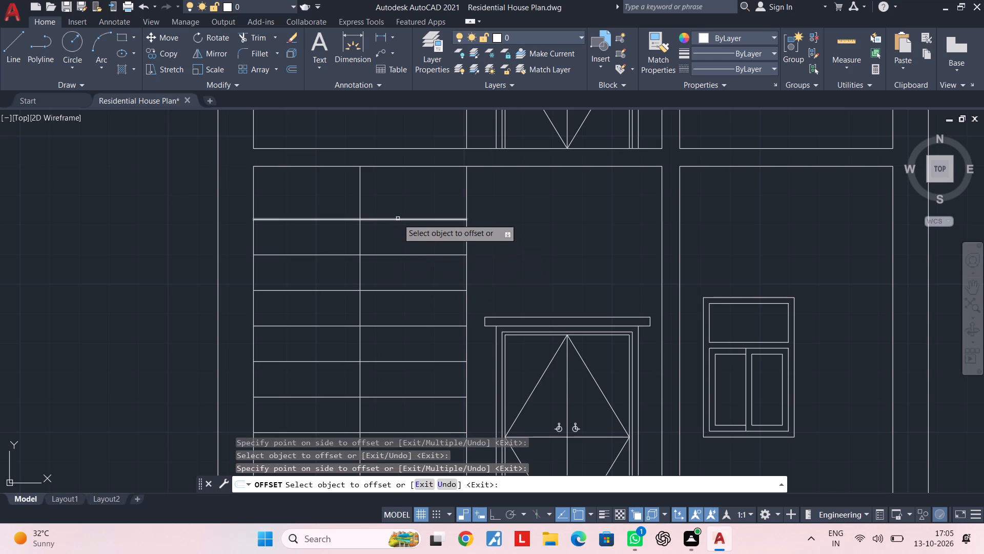
{"action": "key", "text": "Escape"}
{"action": "key", "text": "Escape"}
{"action": "scroll", "coordinate": [398, 218], "scroll_direction": "down", "scroll_amount": 2}
{"action": "middle_click_drag", "start_coordinate": [399, 217], "coordinate": [414, 183]}
{"action": "key", "text": "Escape"}
{"action": "key", "text": "Escape"}
{"action": "key", "text": "Escape"}
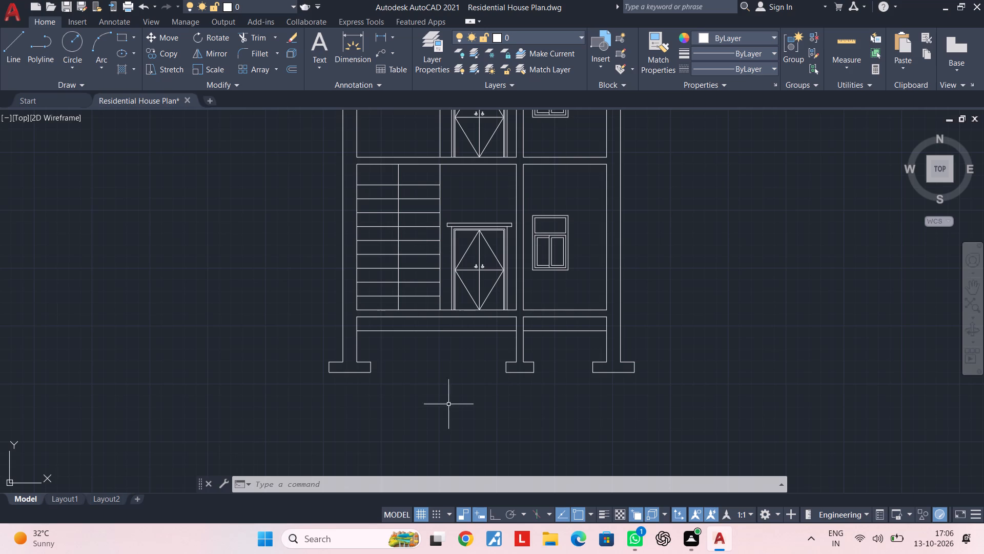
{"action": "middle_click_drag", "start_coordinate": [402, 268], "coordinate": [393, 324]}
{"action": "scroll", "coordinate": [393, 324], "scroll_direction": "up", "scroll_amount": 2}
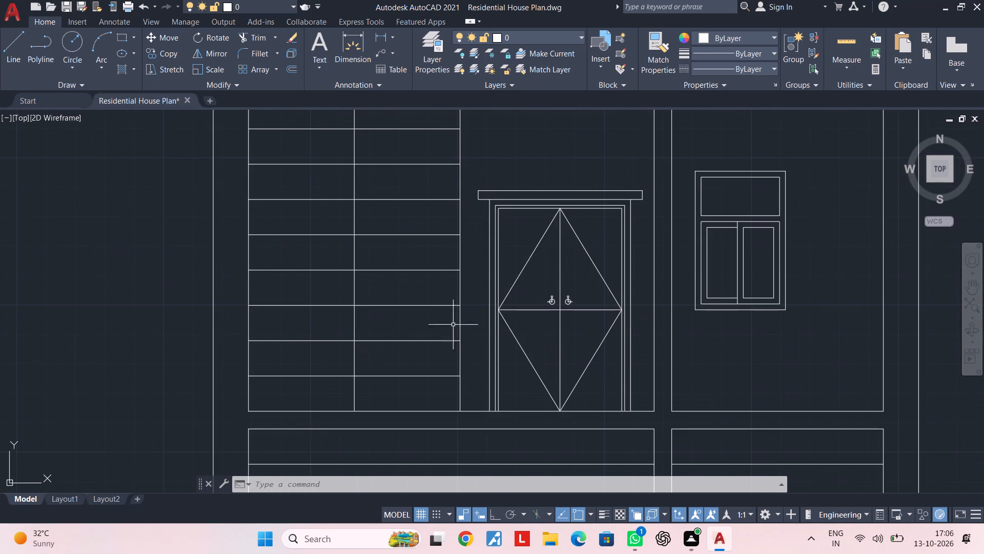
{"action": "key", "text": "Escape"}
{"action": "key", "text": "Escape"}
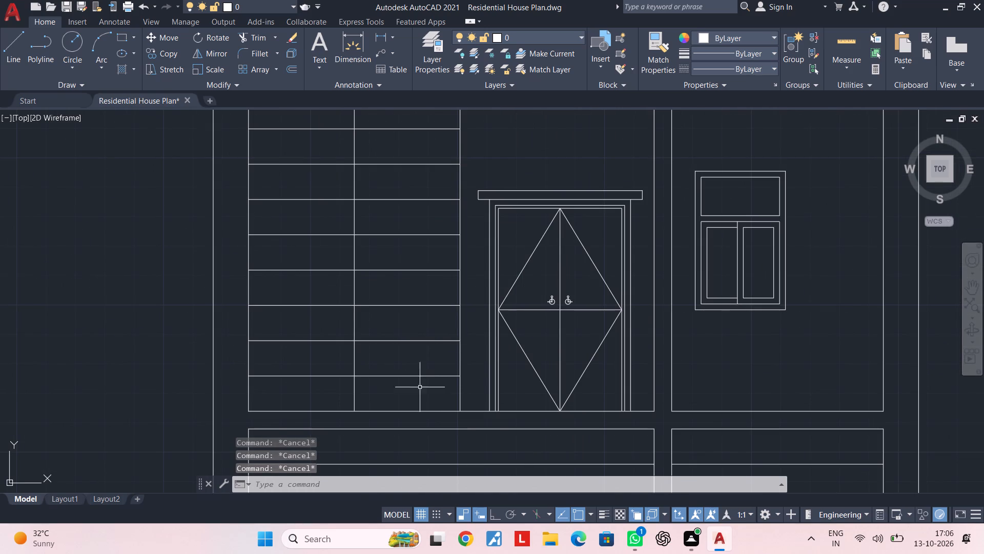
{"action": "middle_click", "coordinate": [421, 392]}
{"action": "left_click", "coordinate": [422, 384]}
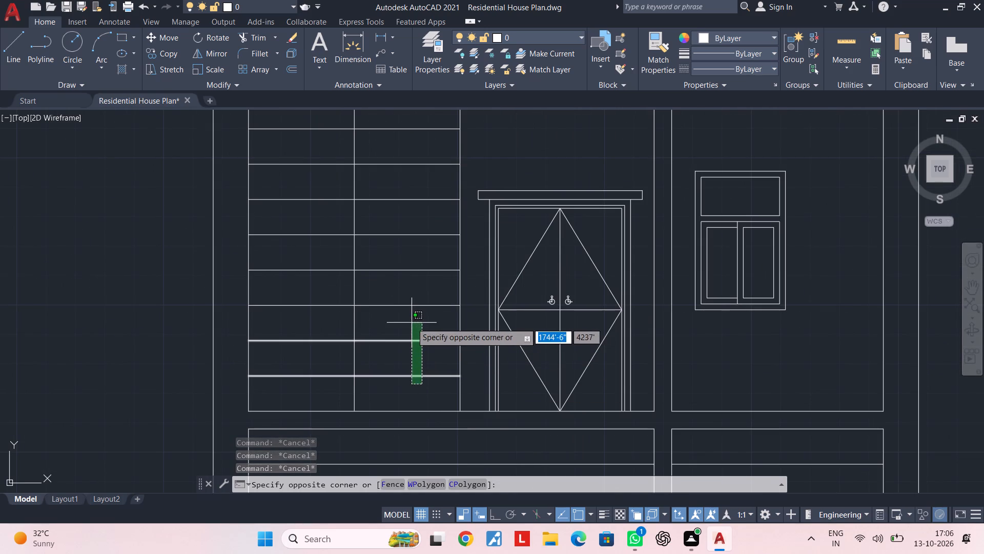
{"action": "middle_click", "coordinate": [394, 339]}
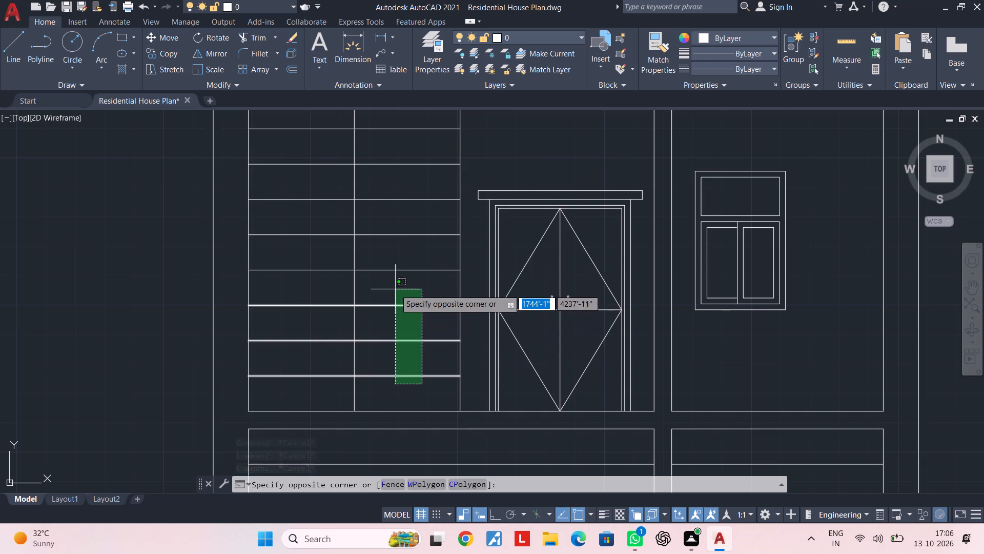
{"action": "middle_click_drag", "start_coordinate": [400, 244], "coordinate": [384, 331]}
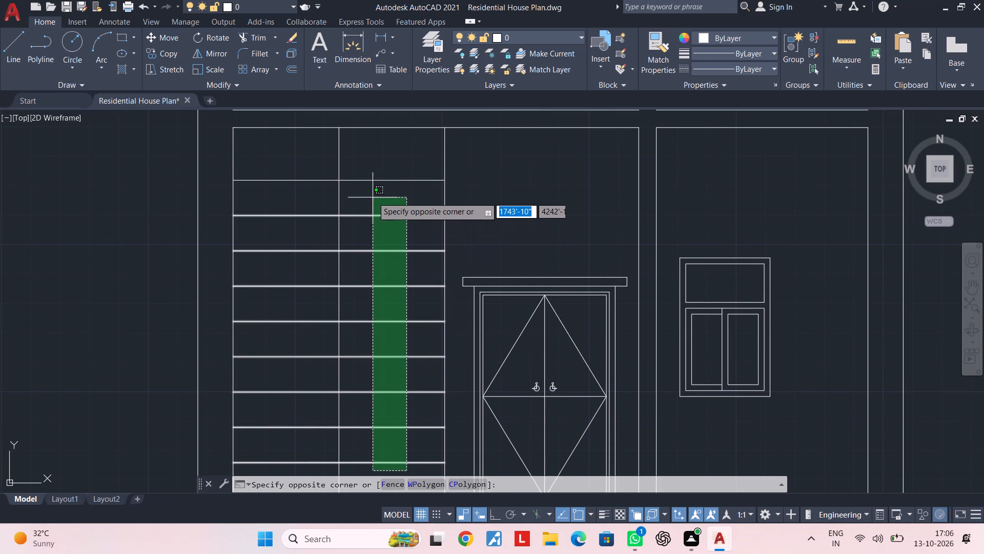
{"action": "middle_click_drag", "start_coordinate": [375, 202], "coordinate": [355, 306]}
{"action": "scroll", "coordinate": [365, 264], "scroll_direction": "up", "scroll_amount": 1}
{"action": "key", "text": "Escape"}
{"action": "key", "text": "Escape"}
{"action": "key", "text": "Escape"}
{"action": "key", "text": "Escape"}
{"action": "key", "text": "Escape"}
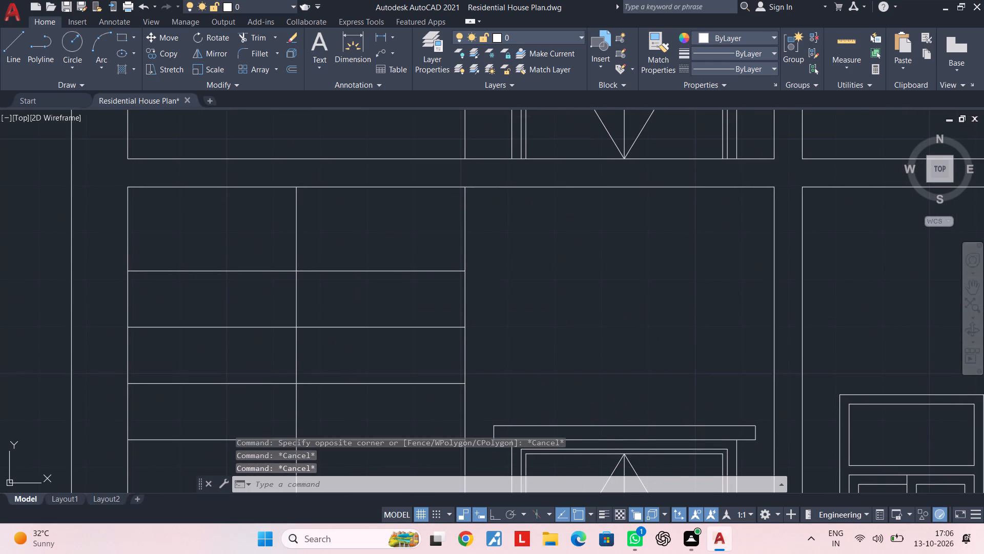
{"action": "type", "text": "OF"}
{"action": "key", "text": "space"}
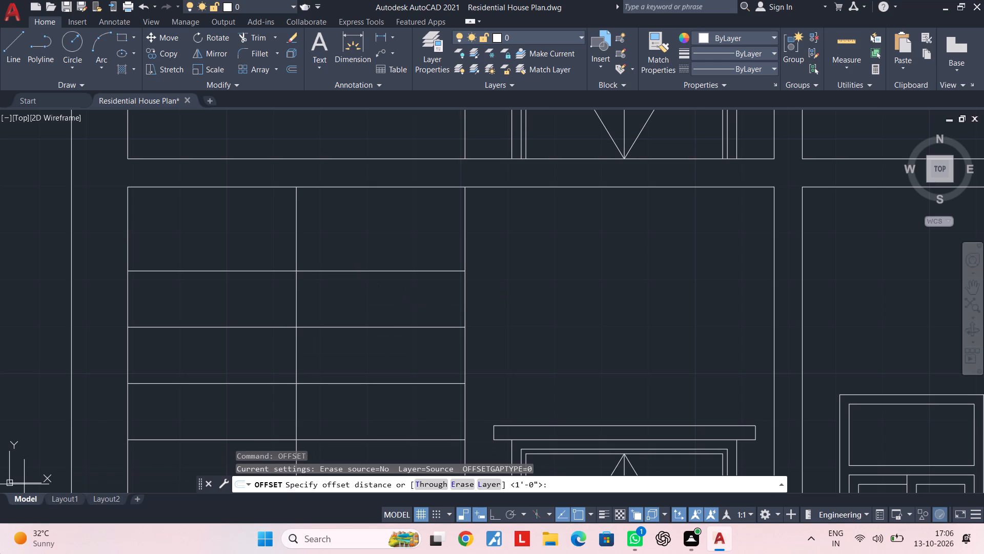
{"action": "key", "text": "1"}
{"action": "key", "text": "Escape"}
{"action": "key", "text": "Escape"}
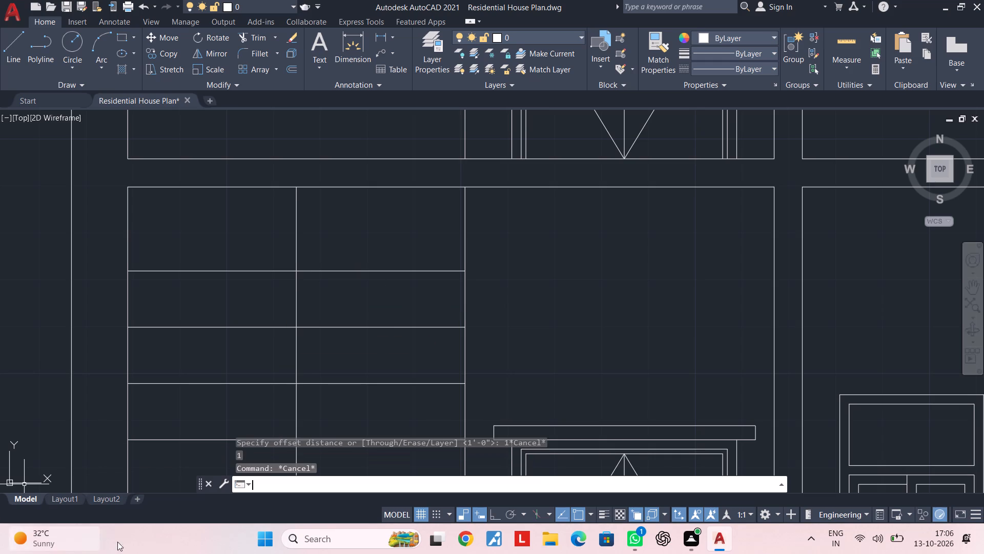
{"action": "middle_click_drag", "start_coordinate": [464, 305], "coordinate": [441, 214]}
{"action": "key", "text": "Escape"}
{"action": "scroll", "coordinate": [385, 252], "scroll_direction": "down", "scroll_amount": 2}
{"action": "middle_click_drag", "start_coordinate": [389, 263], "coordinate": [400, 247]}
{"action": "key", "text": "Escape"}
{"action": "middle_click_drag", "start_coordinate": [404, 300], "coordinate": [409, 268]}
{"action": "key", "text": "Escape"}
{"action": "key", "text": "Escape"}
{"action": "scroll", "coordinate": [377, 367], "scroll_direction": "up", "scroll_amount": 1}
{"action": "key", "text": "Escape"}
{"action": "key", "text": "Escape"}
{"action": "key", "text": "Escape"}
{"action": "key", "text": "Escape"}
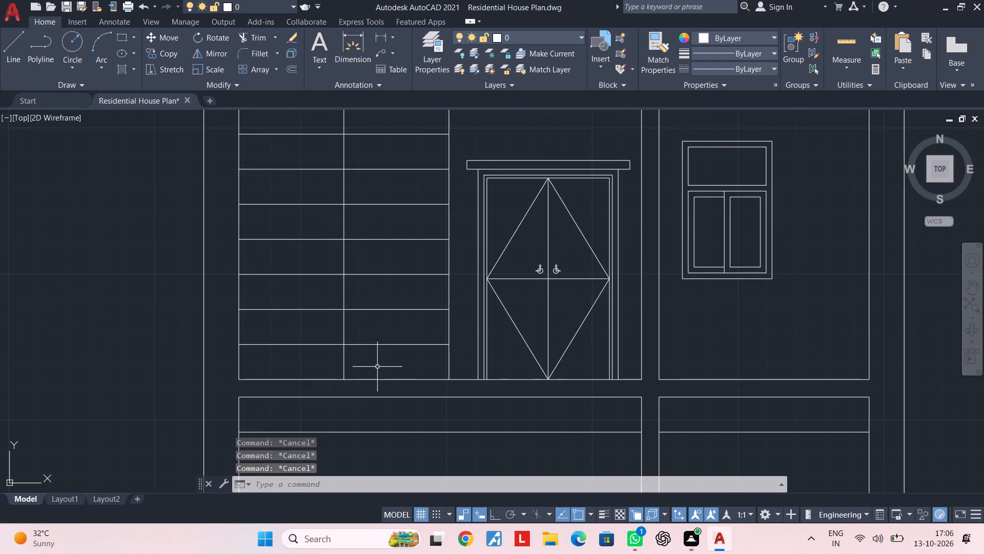
Trim the four lowest stair lines away from the bay farther from the double door, and the four upper ones away from the nearer bay.
{"action": "type", "text": "TR"}
{"action": "key", "text": "space"}
{"action": "left_click", "coordinate": [305, 366]}
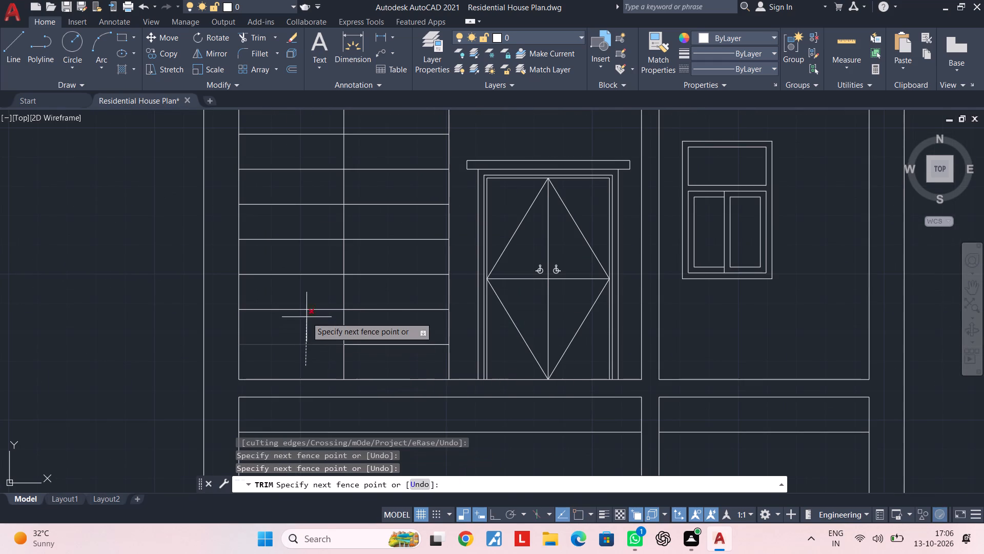
{"action": "left_click", "coordinate": [303, 234]}
{"action": "scroll", "coordinate": [303, 239], "scroll_direction": "down", "scroll_amount": 1}
{"action": "middle_click_drag", "start_coordinate": [305, 248], "coordinate": [313, 338]}
{"action": "middle_click_drag", "start_coordinate": [312, 337], "coordinate": [324, 330]}
{"action": "left_click", "coordinate": [384, 199]}
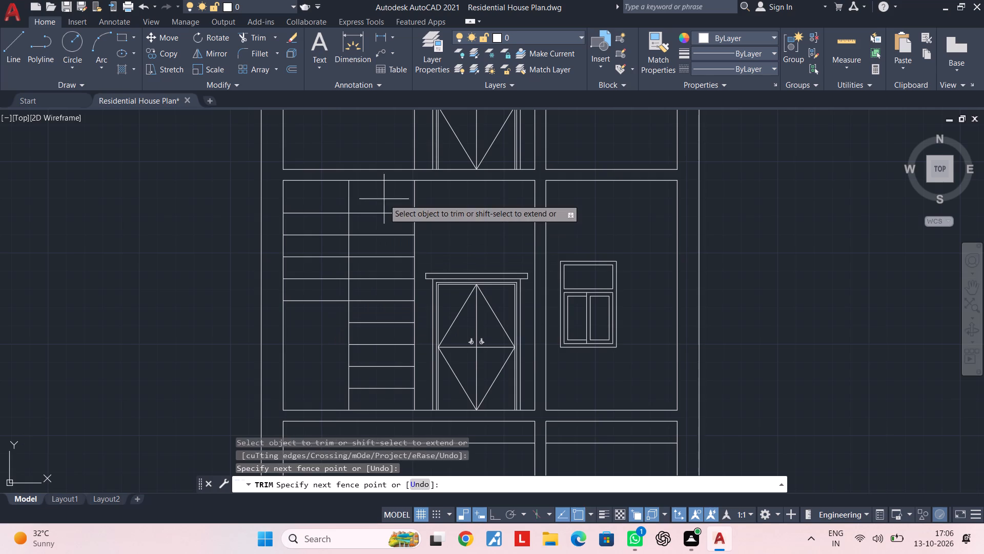
{"action": "left_click", "coordinate": [382, 286]}
{"action": "key", "text": "Escape"}
{"action": "key", "text": "Escape"}
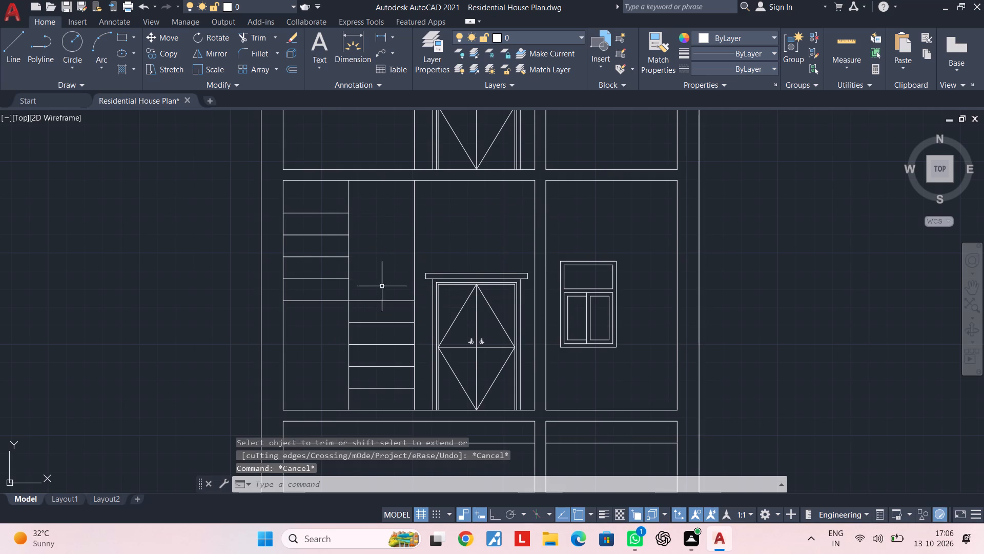
{"action": "middle_click_drag", "start_coordinate": [382, 286], "coordinate": [383, 269]}
{"action": "key", "text": "Escape"}
{"action": "key", "text": "Escape"}
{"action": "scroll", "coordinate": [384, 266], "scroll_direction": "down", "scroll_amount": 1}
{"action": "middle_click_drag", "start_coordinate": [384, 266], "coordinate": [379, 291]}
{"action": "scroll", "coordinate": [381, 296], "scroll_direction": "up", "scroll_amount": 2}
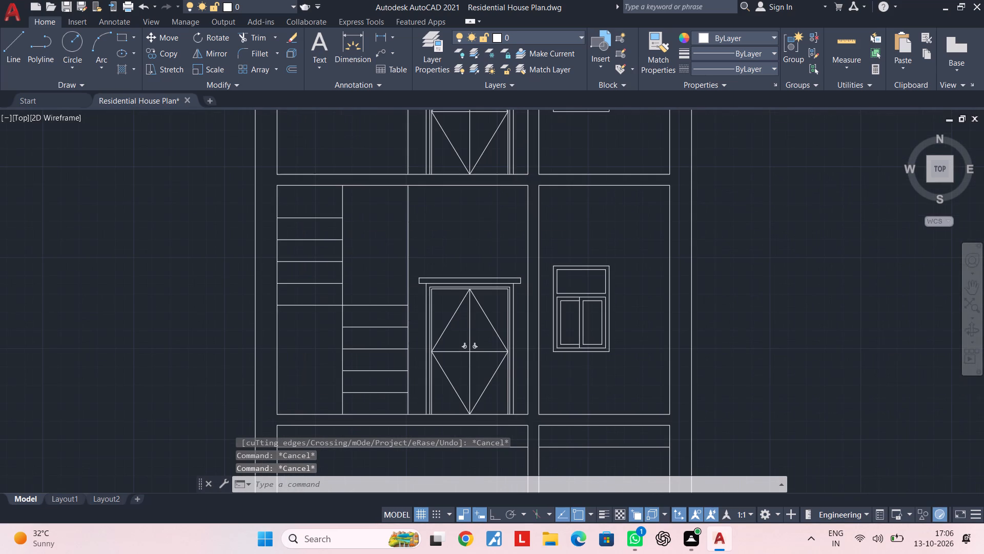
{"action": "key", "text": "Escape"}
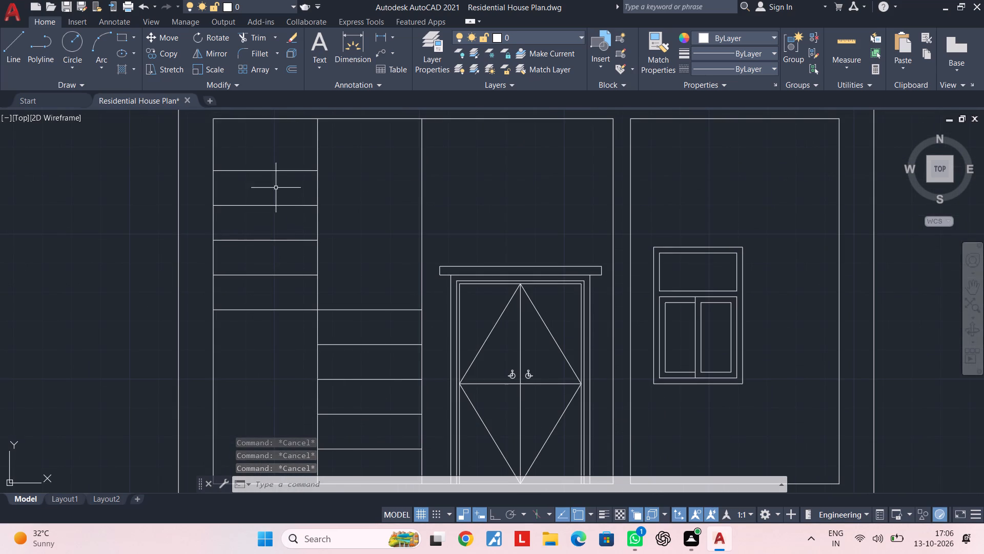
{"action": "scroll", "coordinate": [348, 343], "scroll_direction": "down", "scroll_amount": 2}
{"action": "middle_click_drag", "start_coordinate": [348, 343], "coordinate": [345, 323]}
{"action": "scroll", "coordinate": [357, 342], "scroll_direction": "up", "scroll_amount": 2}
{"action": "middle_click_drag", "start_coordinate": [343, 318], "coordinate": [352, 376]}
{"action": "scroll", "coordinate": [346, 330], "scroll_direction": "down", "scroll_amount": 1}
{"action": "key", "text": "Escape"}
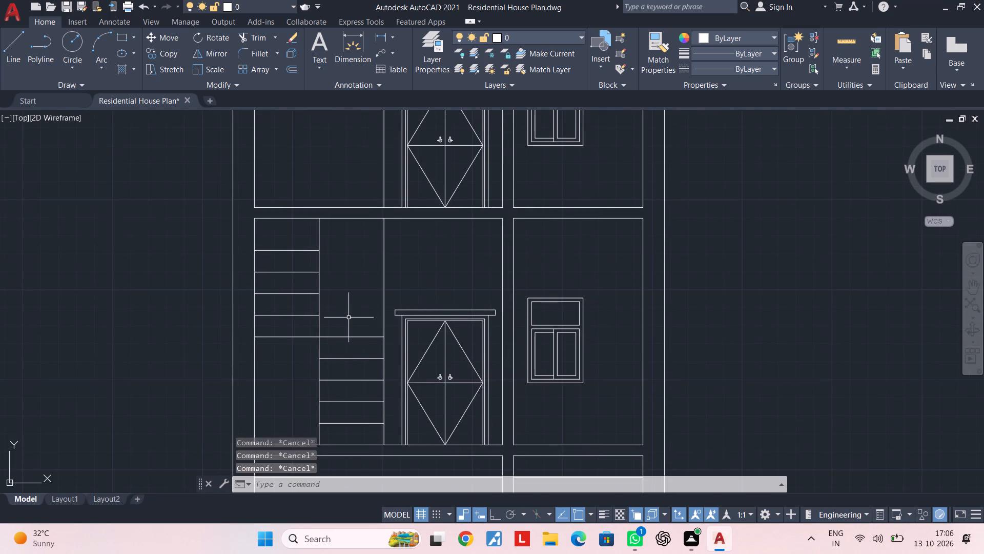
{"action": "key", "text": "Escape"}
Copy the ground-floor stair lines and their dividing vertical 11' straight up to the first-floor room's floor line.
{"action": "middle_click_drag", "start_coordinate": [348, 316], "coordinate": [381, 301]}
{"action": "key", "text": "Escape"}
{"action": "key", "text": "Escape"}
{"action": "left_click", "coordinate": [379, 283]}
{"action": "left_click", "coordinate": [331, 346]}
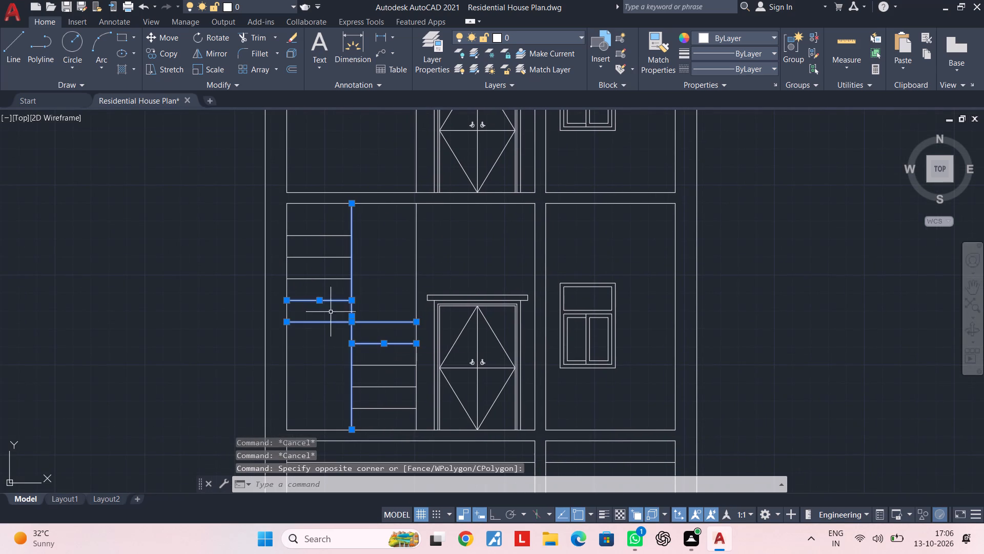
{"action": "left_click", "coordinate": [326, 220]}
{"action": "left_click", "coordinate": [316, 310]}
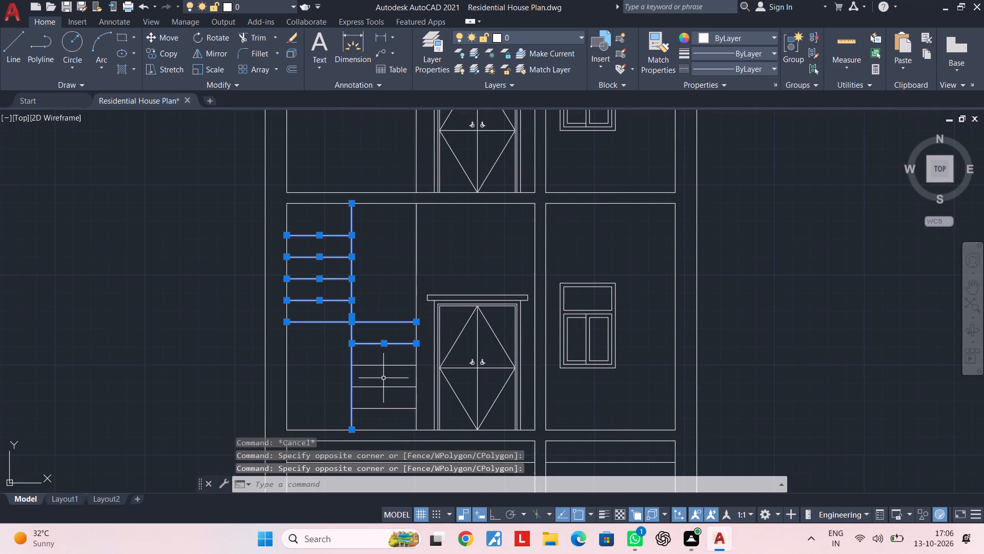
{"action": "middle_click_drag", "start_coordinate": [386, 364], "coordinate": [386, 329]}
{"action": "scroll", "coordinate": [388, 366], "scroll_direction": "up", "scroll_amount": 1}
{"action": "left_click", "coordinate": [383, 397]}
{"action": "left_click", "coordinate": [362, 286]}
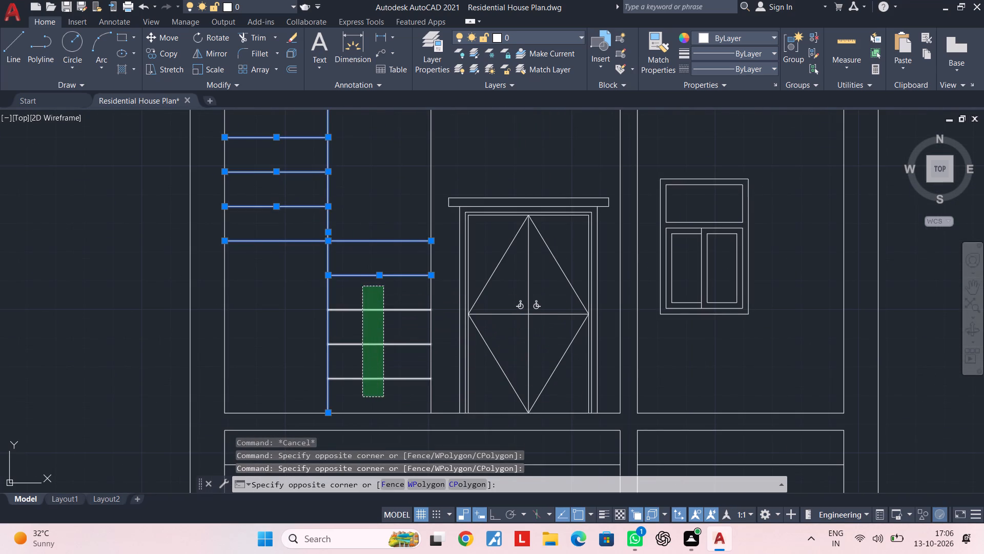
{"action": "key", "text": "c"}
{"action": "key", "text": "o"}
{"action": "key", "text": "space"}
{"action": "scroll", "coordinate": [378, 345], "scroll_direction": "down", "scroll_amount": 1}
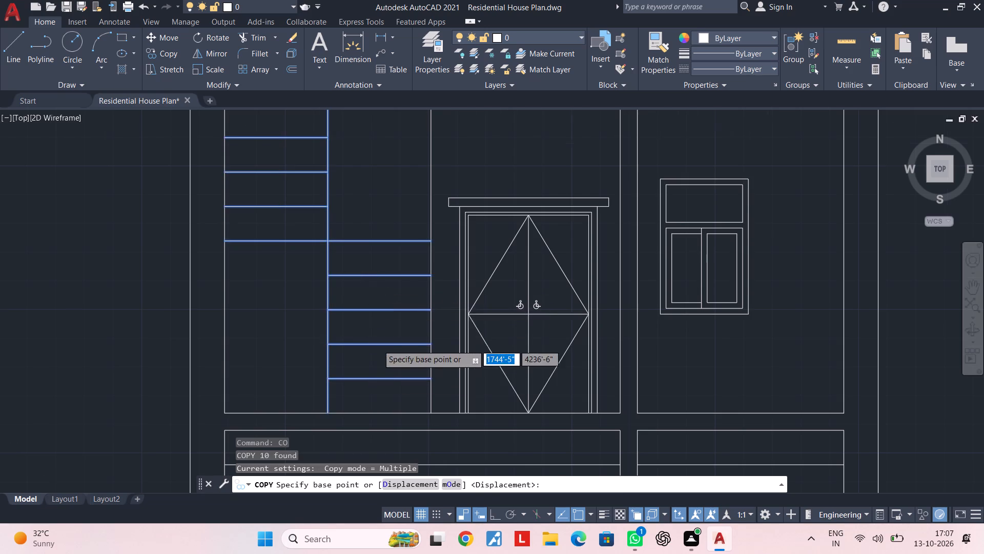
{"action": "scroll", "coordinate": [378, 345], "scroll_direction": "down", "scroll_amount": 1}
{"action": "scroll", "coordinate": [400, 372], "scroll_direction": "up", "scroll_amount": 2}
{"action": "left_click", "coordinate": [391, 370]}
{"action": "scroll", "coordinate": [393, 276], "scroll_direction": "down", "scroll_amount": 1}
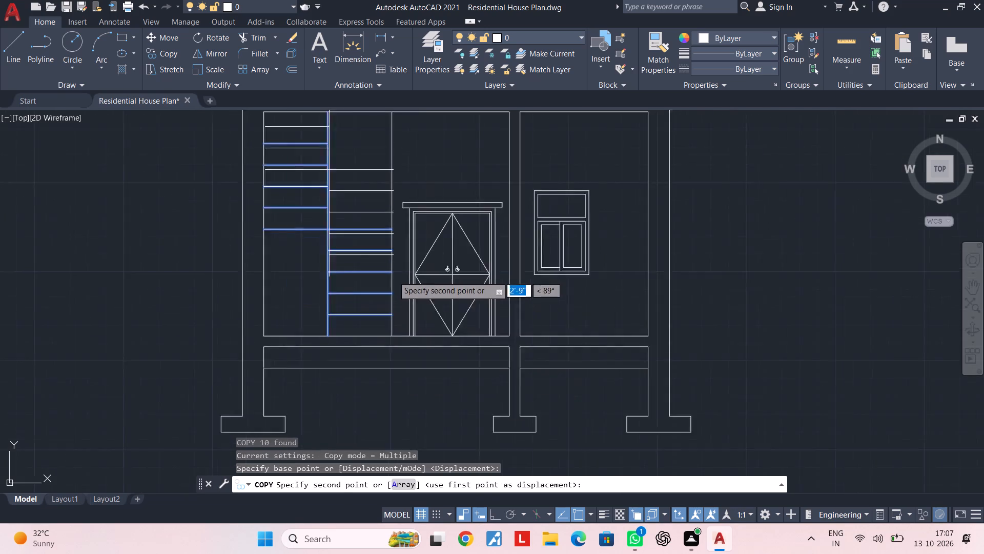
{"action": "scroll", "coordinate": [393, 276], "scroll_direction": "down", "scroll_amount": 1}
{"action": "middle_click_drag", "start_coordinate": [393, 276], "coordinate": [372, 444]}
{"action": "scroll", "coordinate": [367, 346], "scroll_direction": "up", "scroll_amount": 2}
{"action": "left_click", "coordinate": [368, 316]}
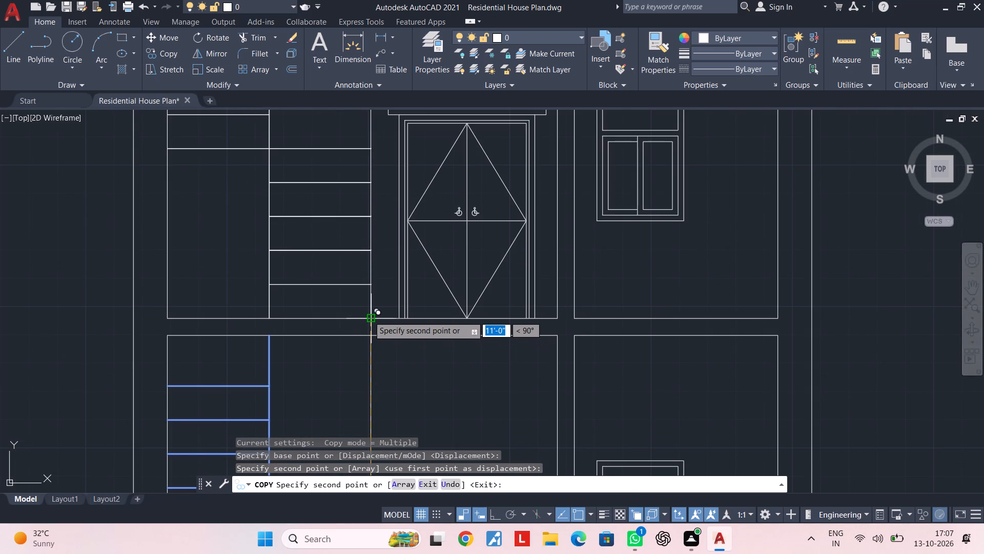
{"action": "scroll", "coordinate": [368, 316], "scroll_direction": "down", "scroll_amount": 3}
{"action": "middle_click_drag", "start_coordinate": [368, 330], "coordinate": [363, 375]}
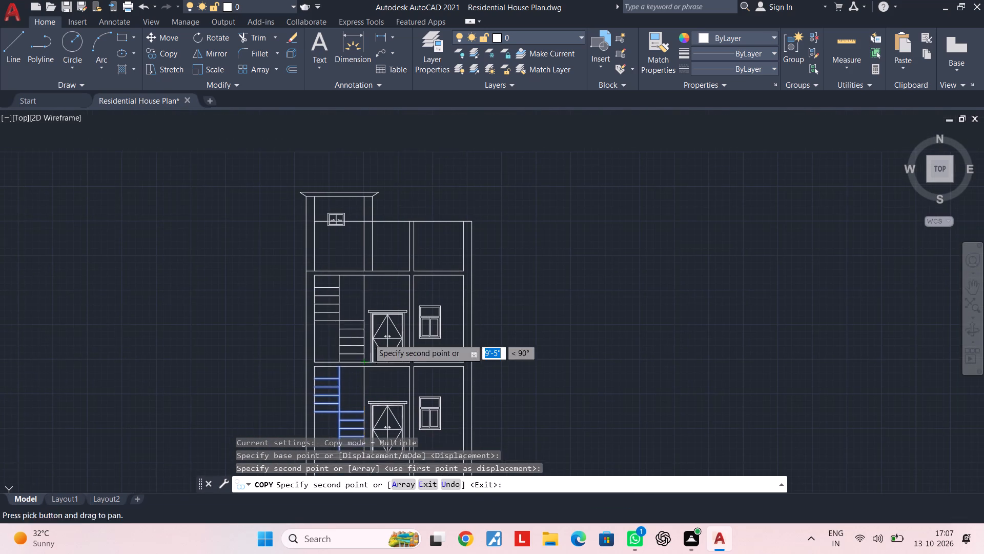
{"action": "key", "text": "Escape"}
{"action": "key", "text": "Escape"}
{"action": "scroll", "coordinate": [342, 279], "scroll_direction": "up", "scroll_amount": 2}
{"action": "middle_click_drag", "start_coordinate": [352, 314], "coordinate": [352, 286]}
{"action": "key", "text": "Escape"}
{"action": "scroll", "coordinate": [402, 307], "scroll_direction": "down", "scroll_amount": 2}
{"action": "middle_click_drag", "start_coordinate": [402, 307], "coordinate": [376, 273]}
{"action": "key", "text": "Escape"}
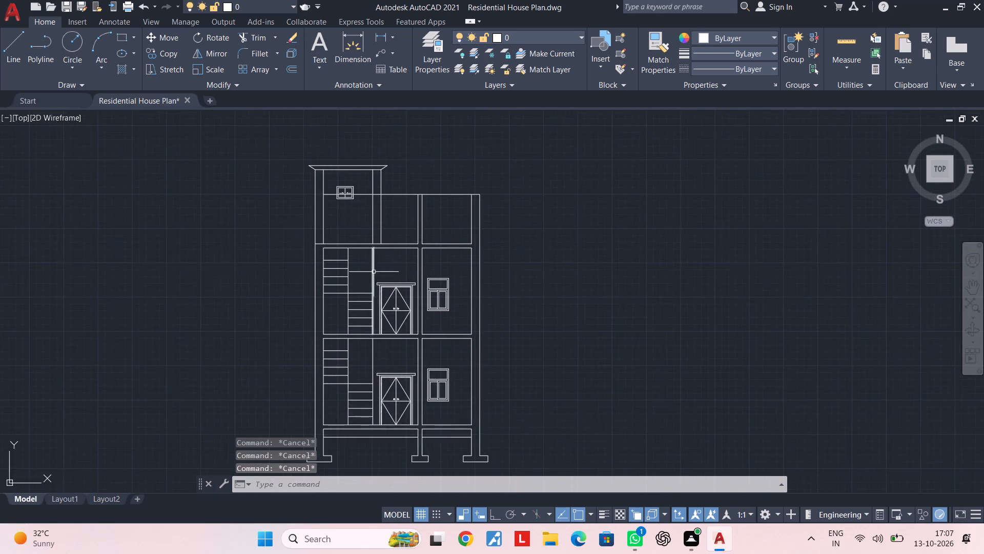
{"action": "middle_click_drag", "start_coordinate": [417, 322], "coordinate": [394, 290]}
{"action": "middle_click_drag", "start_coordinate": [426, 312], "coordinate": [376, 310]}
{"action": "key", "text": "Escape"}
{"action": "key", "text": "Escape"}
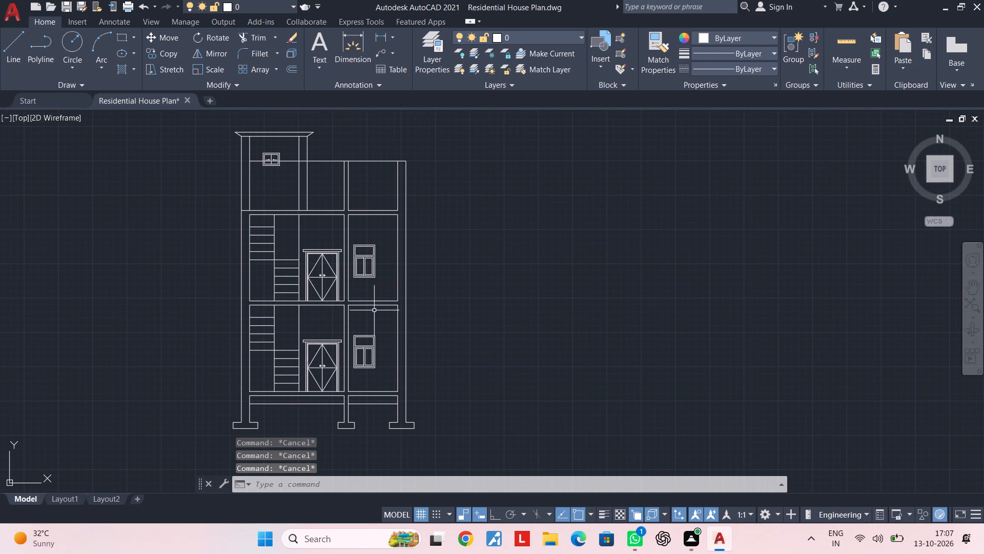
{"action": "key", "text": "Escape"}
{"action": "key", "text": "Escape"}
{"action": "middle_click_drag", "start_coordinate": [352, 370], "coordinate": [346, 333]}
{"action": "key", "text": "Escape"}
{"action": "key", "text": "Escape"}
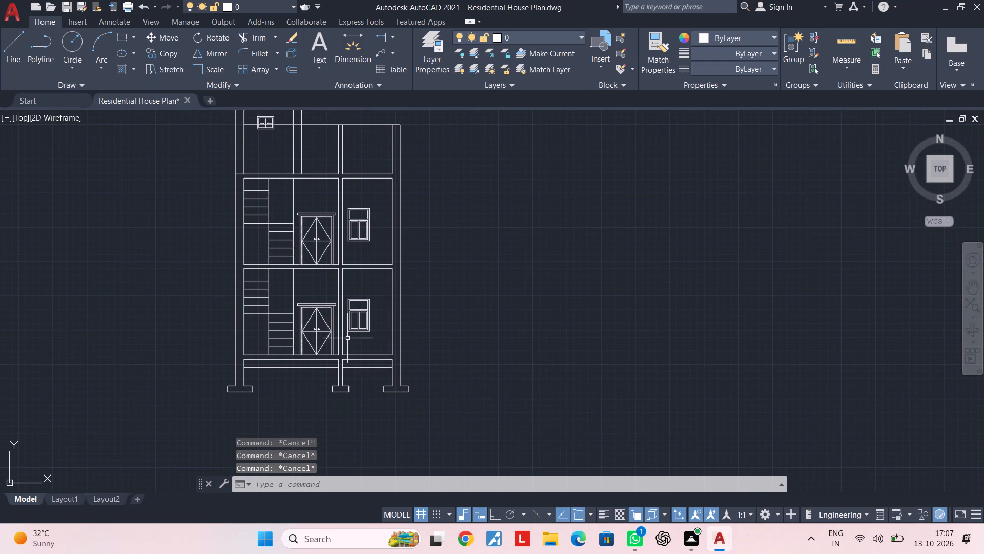
Save the drawing.
{"action": "key", "text": "ctrl+s"}
{"action": "key", "text": "ctrl+s"}
Examine the building section from the rooftop stair room down to the footings, and check the task brief in the Fuji app.
{"action": "middle_click_drag", "start_coordinate": [329, 339], "coordinate": [311, 379]}
{"action": "scroll", "coordinate": [316, 372], "scroll_direction": "down", "scroll_amount": 2}
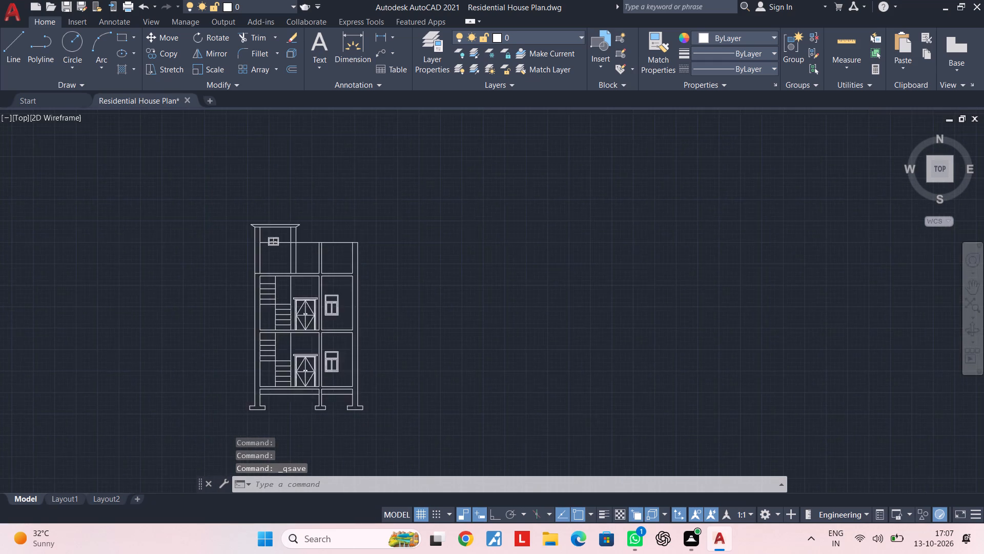
{"action": "middle_click_drag", "start_coordinate": [316, 372], "coordinate": [334, 339]}
{"action": "scroll", "coordinate": [338, 331], "scroll_direction": "up", "scroll_amount": 1}
{"action": "scroll", "coordinate": [338, 330], "scroll_direction": "down", "scroll_amount": 3}
{"action": "scroll", "coordinate": [338, 330], "scroll_direction": "up", "scroll_amount": 2}
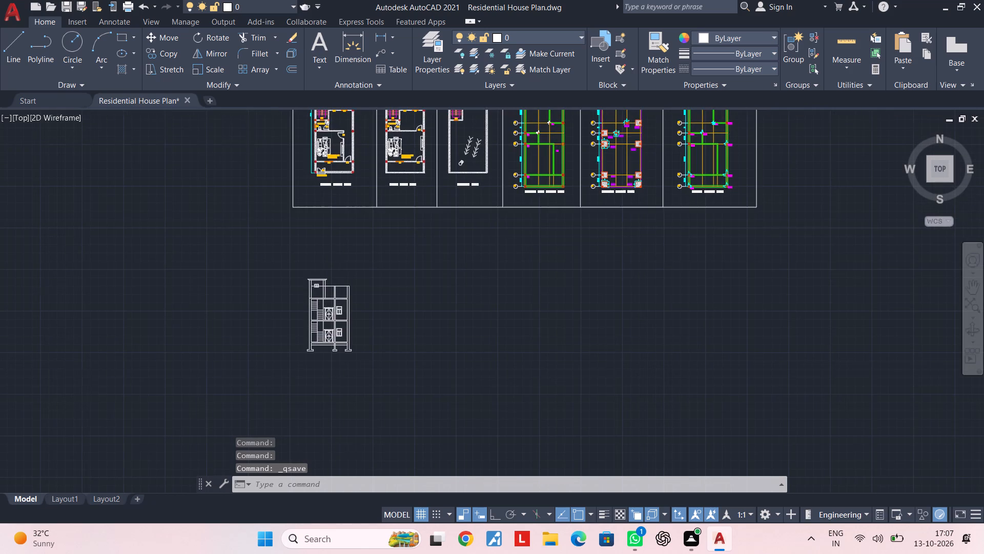
{"action": "scroll", "coordinate": [338, 330], "scroll_direction": "up", "scroll_amount": 2}
{"action": "scroll", "coordinate": [338, 330], "scroll_direction": "down", "scroll_amount": 3}
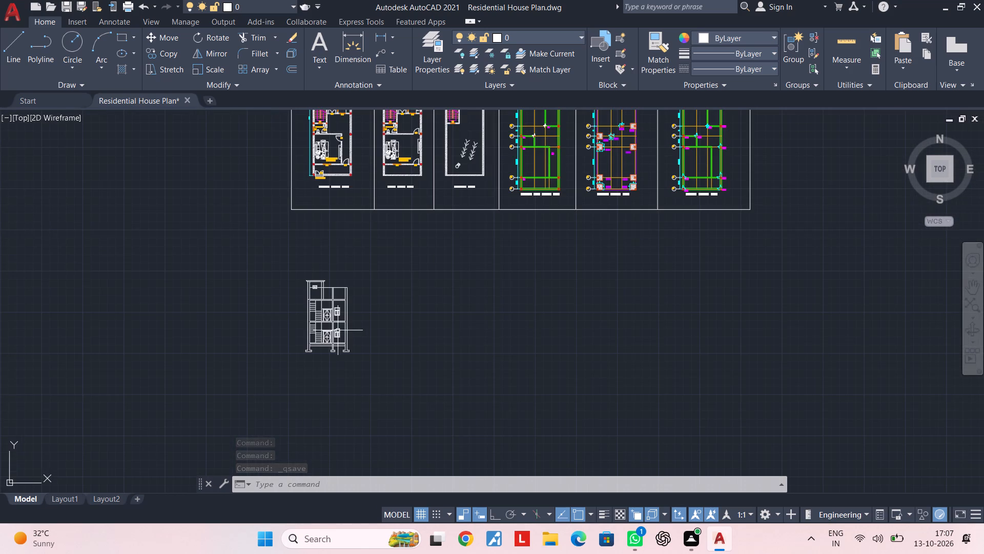
{"action": "middle_click_drag", "start_coordinate": [338, 330], "coordinate": [346, 323]}
{"action": "key", "text": "Escape"}
{"action": "key", "text": "Escape"}
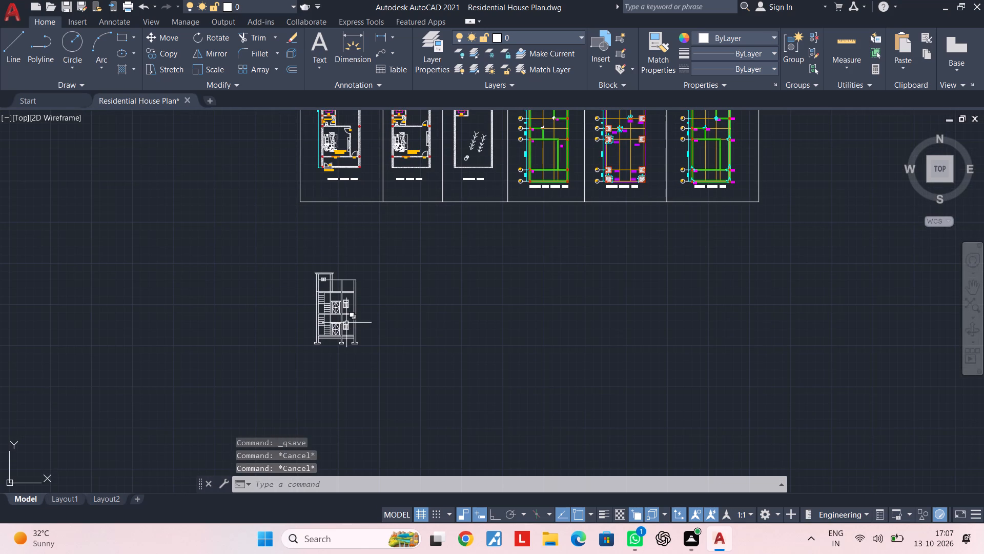
{"action": "scroll", "coordinate": [346, 306], "scroll_direction": "up", "scroll_amount": 3}
{"action": "middle_click_drag", "start_coordinate": [296, 349], "coordinate": [379, 241]}
{"action": "key", "text": "Escape"}
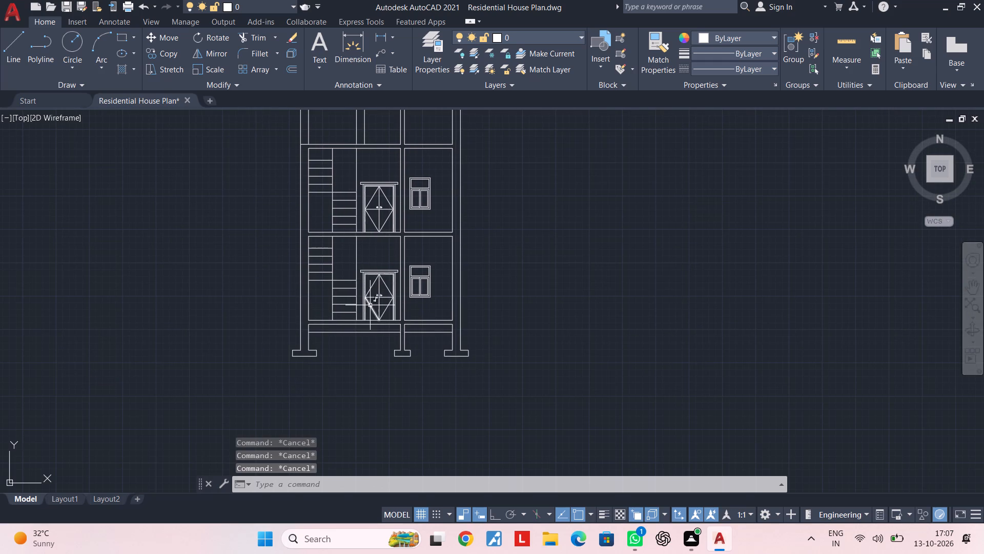
{"action": "key", "text": "Escape"}
{"action": "key", "text": "Escape"}
{"action": "key", "text": "Escape"}
{"action": "key", "text": "Escape"}
{"action": "middle_click_drag", "start_coordinate": [372, 305], "coordinate": [340, 500]}
{"action": "middle_click_drag", "start_coordinate": [357, 417], "coordinate": [361, 394]}
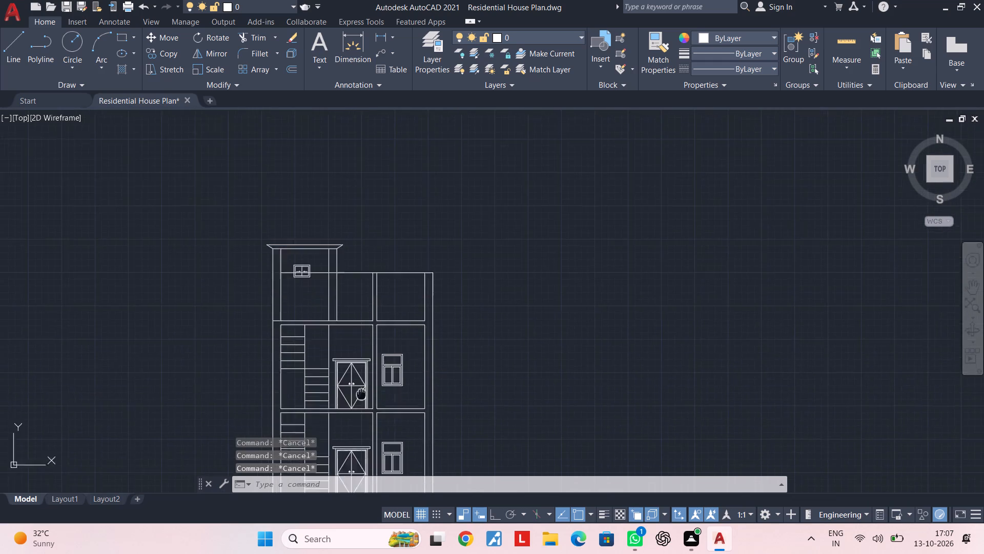
{"action": "middle_click_drag", "start_coordinate": [361, 394], "coordinate": [365, 358]}
{"action": "key", "text": "Escape"}
{"action": "scroll", "coordinate": [322, 250], "scroll_direction": "up", "scroll_amount": 2}
{"action": "middle_click_drag", "start_coordinate": [316, 269], "coordinate": [335, 312]}
{"action": "key", "text": "Escape"}
{"action": "key", "text": "Escape"}
{"action": "key", "text": "Escape"}
{"action": "key", "text": "Escape"}
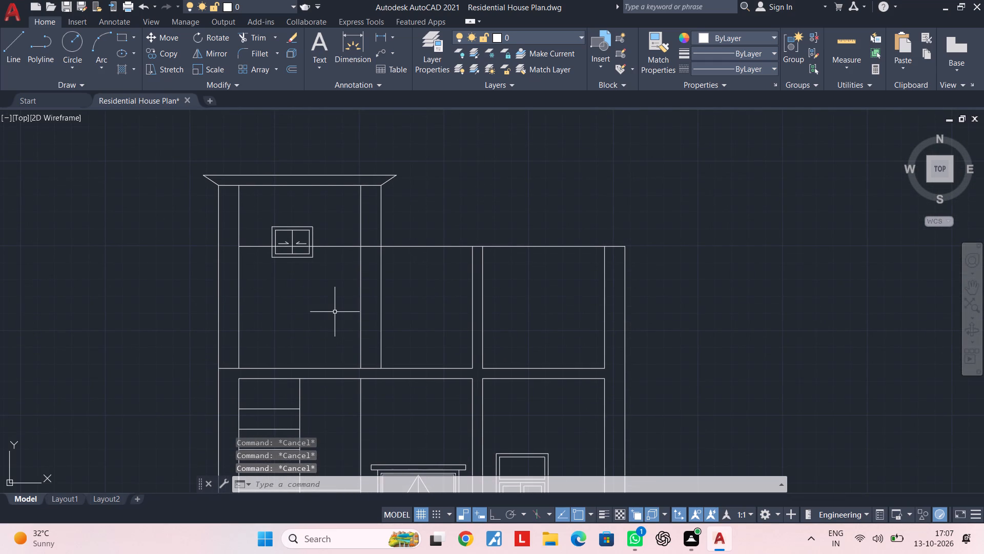
{"action": "scroll", "coordinate": [338, 237], "scroll_direction": "up", "scroll_amount": 2}
{"action": "key", "text": "Escape"}
{"action": "key", "text": "Escape"}
{"action": "key", "text": "Escape"}
{"action": "key", "text": "Escape"}
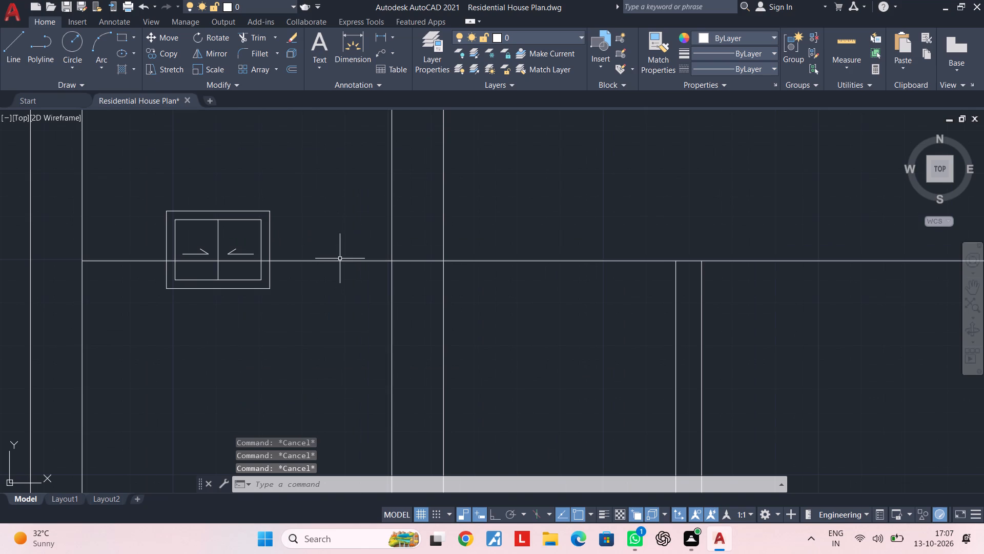
{"action": "scroll", "coordinate": [351, 268], "scroll_direction": "down", "scroll_amount": 4}
{"action": "middle_click_drag", "start_coordinate": [386, 282], "coordinate": [385, 220]}
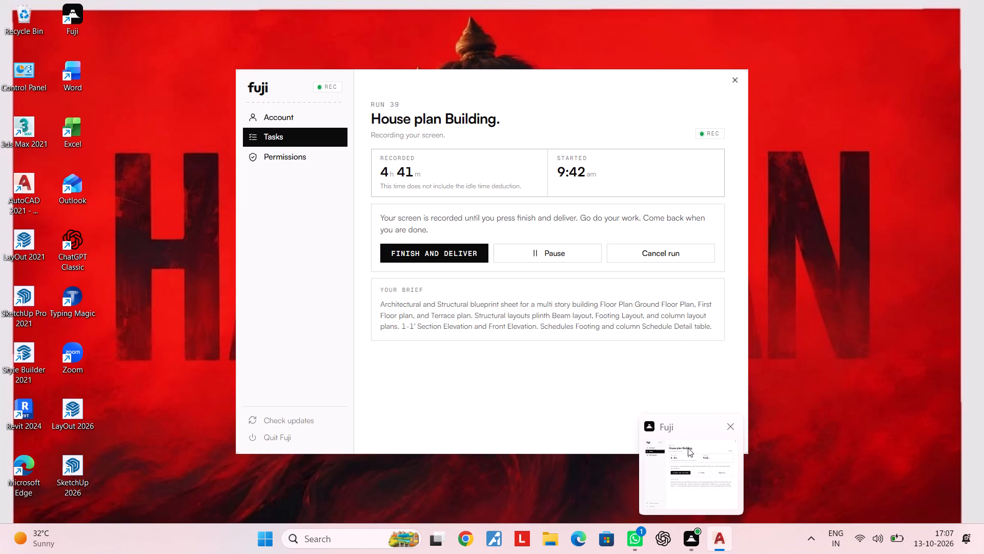
{"action": "key", "text": "Escape"}
{"action": "key", "text": "Escape"}
{"action": "middle_click_drag", "start_coordinate": [361, 379], "coordinate": [350, 339]}
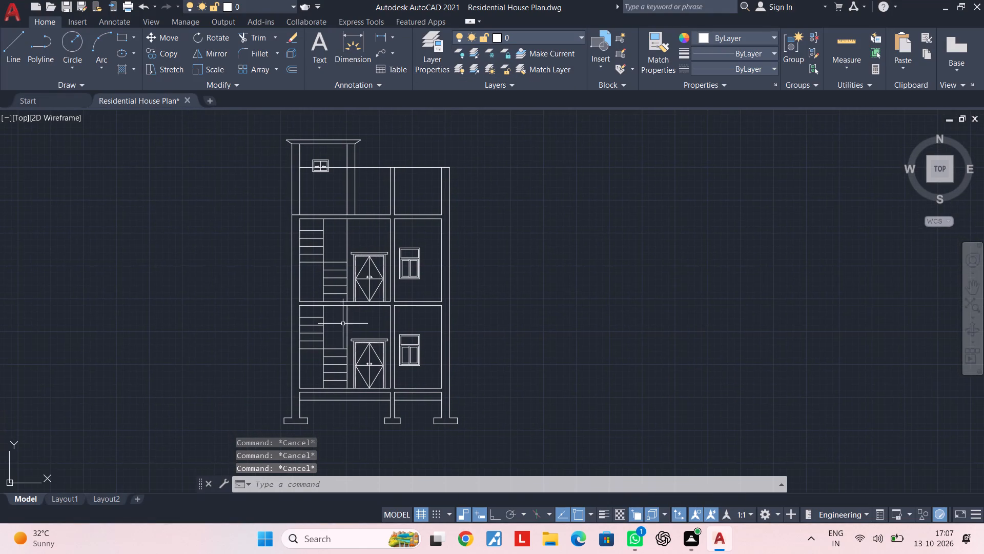
{"action": "scroll", "coordinate": [350, 318], "scroll_direction": "up", "scroll_amount": 3}
{"action": "middle_click_drag", "start_coordinate": [348, 317], "coordinate": [404, 297]}
{"action": "key", "text": "Escape"}
{"action": "key", "text": "Escape"}
{"action": "middle_click_drag", "start_coordinate": [379, 343], "coordinate": [378, 339]}
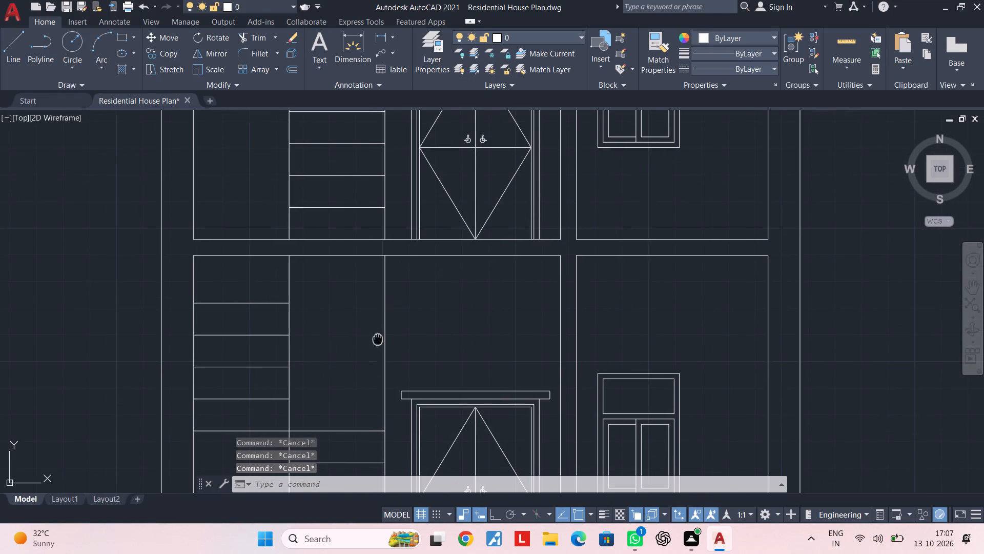
{"action": "middle_click_drag", "start_coordinate": [378, 339], "coordinate": [345, 232]}
{"action": "key", "text": "Escape"}
{"action": "key", "text": "Escape"}
{"action": "scroll", "coordinate": [398, 306], "scroll_direction": "down", "scroll_amount": 1}
{"action": "middle_click_drag", "start_coordinate": [398, 306], "coordinate": [379, 226]}
{"action": "key", "text": "Escape"}
{"action": "key", "text": "Escape"}
{"action": "middle_click_drag", "start_coordinate": [391, 316], "coordinate": [388, 227]}
{"action": "key", "text": "Escape"}
{"action": "key", "text": "Escape"}
{"action": "middle_click_drag", "start_coordinate": [320, 275], "coordinate": [330, 272]}
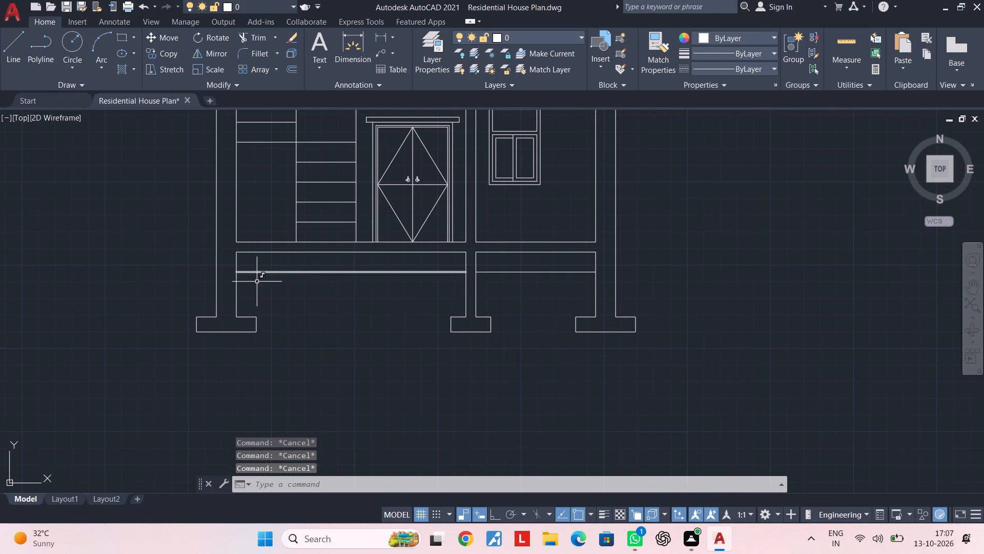
Start a hatch for the building section using the AR-CONC pattern in red.
{"action": "scroll", "coordinate": [250, 281], "scroll_direction": "up", "scroll_amount": 1}
{"action": "key", "text": "Escape"}
{"action": "key", "text": "Escape"}
{"action": "key", "text": "Escape"}
{"action": "key", "text": "Escape"}
{"action": "scroll", "coordinate": [183, 286], "scroll_direction": "up", "scroll_amount": 1}
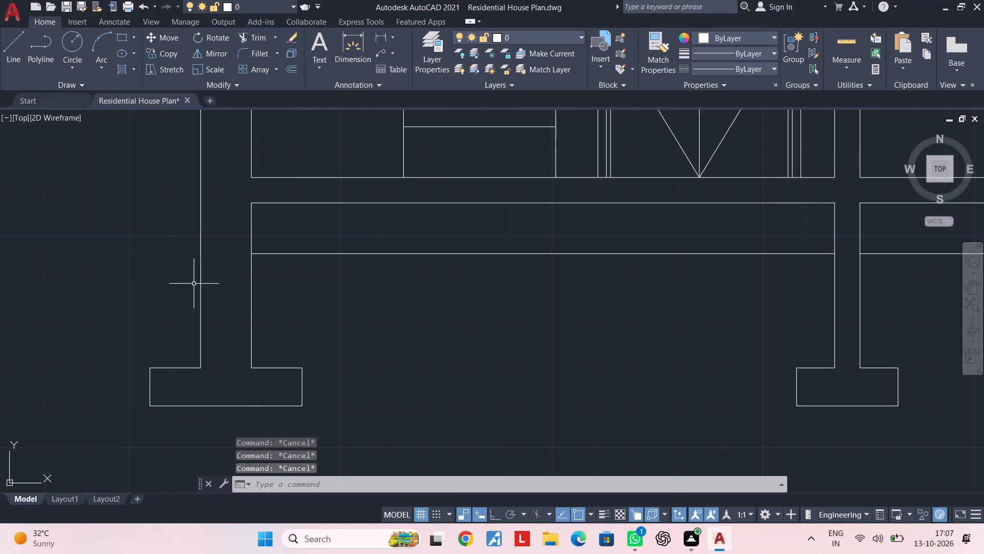
{"action": "middle_click_drag", "start_coordinate": [213, 262], "coordinate": [194, 298]}
{"action": "middle_click_drag", "start_coordinate": [222, 278], "coordinate": [173, 289]}
{"action": "type", "text": "H"}
{"action": "key", "text": "space"}
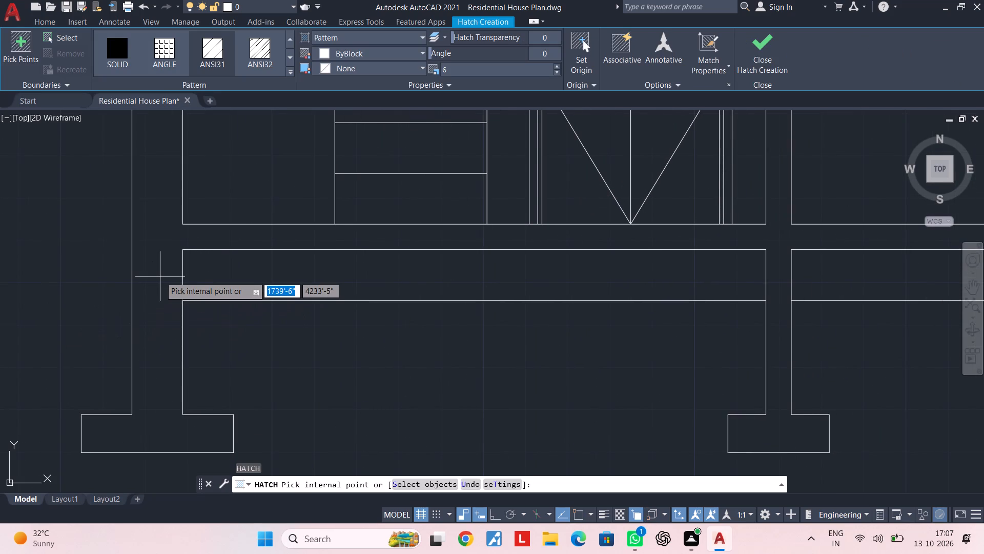
{"action": "scroll", "coordinate": [160, 276], "scroll_direction": "down", "scroll_amount": 1}
{"action": "scroll", "coordinate": [257, 44], "scroll_direction": "up", "scroll_amount": 3}
{"action": "scroll", "coordinate": [255, 52], "scroll_direction": "down", "scroll_amount": 2}
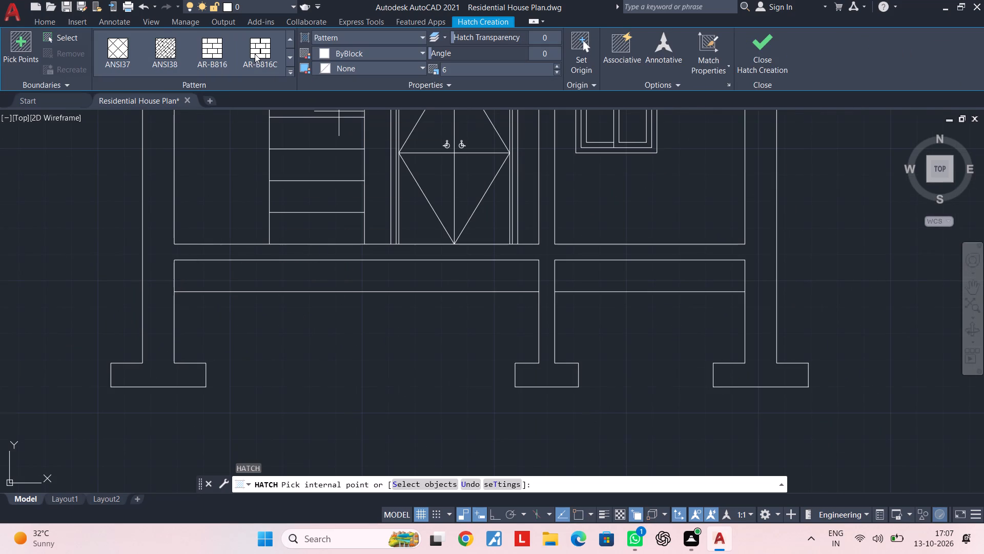
{"action": "scroll", "coordinate": [207, 51], "scroll_direction": "down", "scroll_amount": 1}
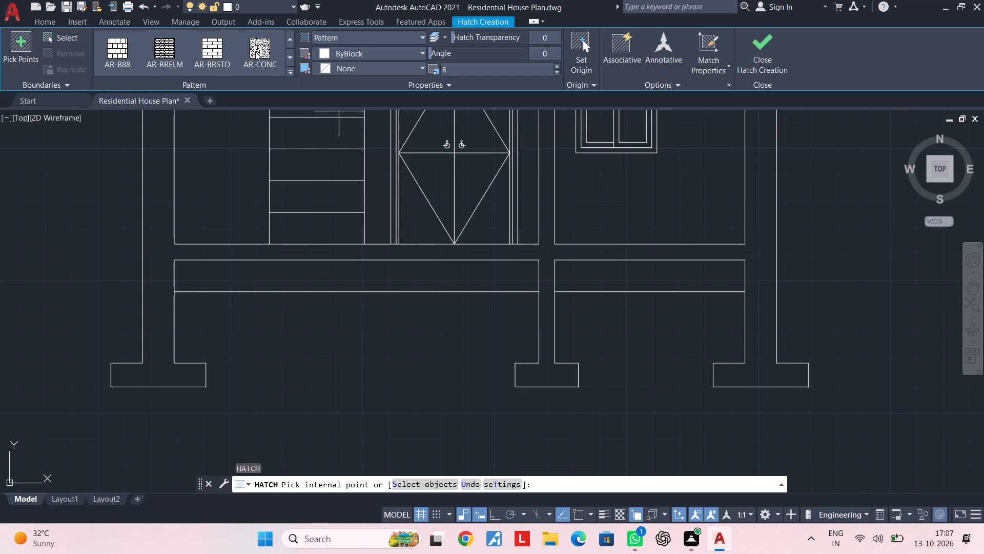
{"action": "left_click", "coordinate": [255, 51]}
{"action": "left_click", "coordinate": [324, 55]}
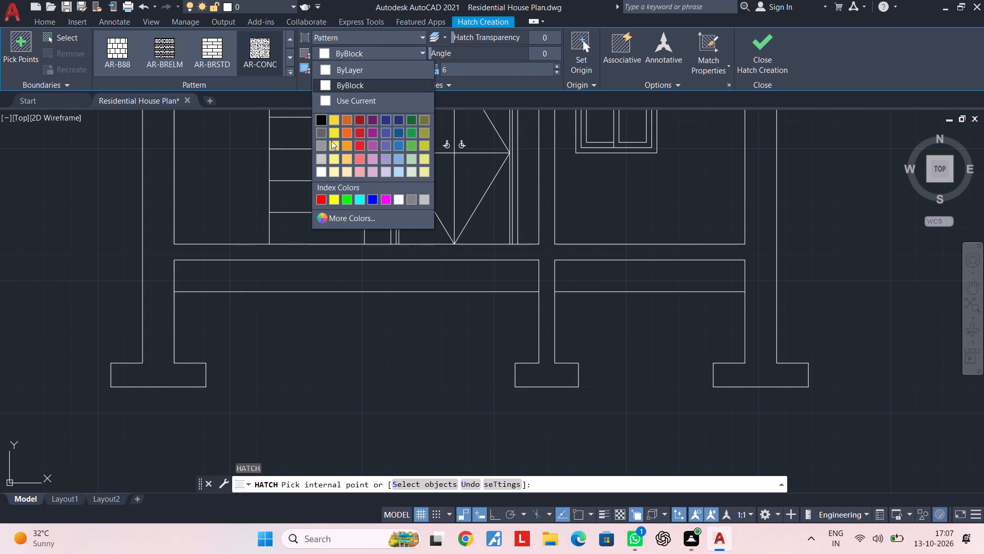
{"action": "left_click", "coordinate": [322, 200]}
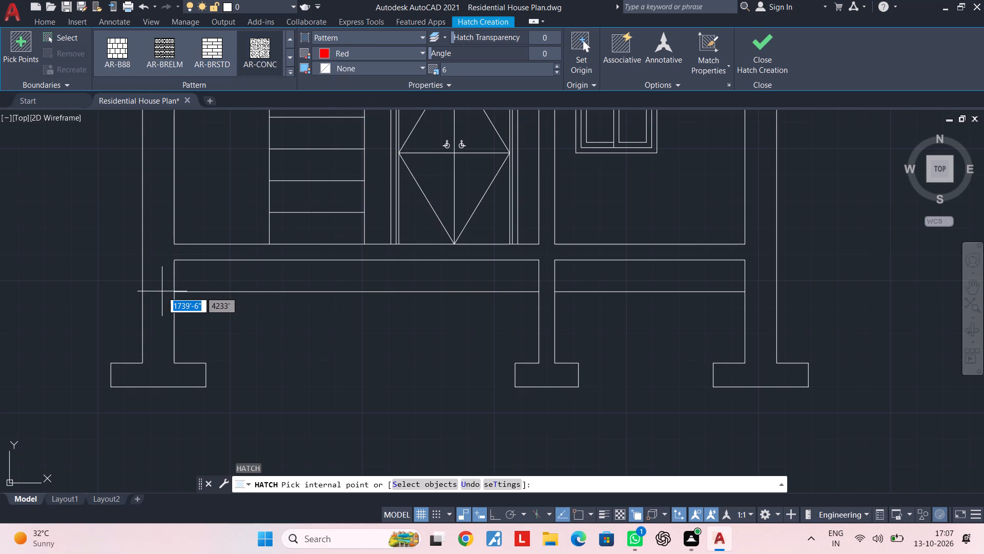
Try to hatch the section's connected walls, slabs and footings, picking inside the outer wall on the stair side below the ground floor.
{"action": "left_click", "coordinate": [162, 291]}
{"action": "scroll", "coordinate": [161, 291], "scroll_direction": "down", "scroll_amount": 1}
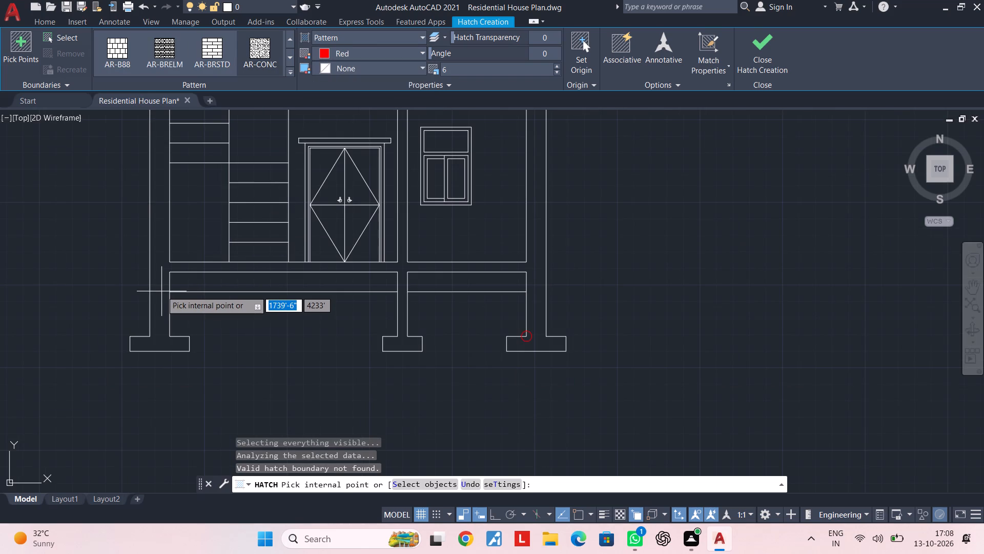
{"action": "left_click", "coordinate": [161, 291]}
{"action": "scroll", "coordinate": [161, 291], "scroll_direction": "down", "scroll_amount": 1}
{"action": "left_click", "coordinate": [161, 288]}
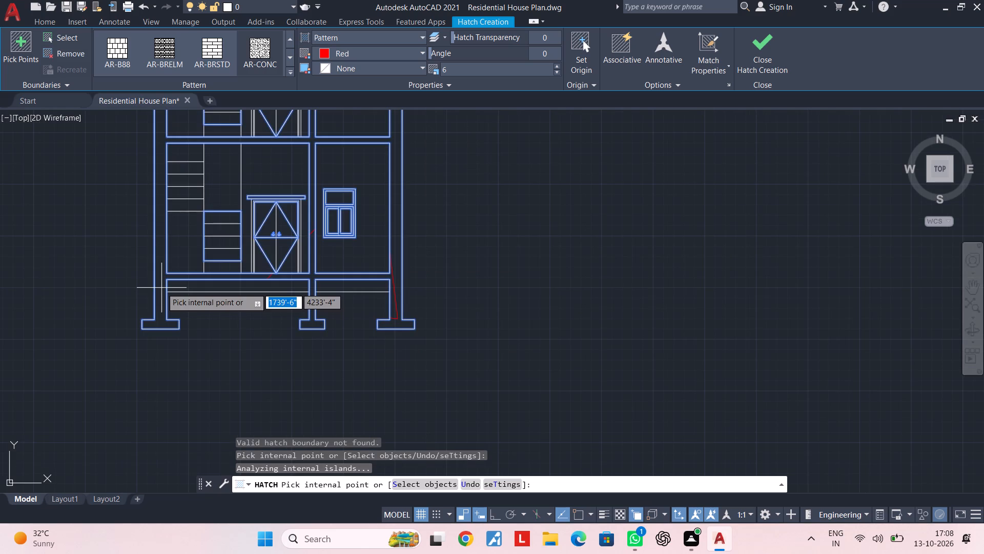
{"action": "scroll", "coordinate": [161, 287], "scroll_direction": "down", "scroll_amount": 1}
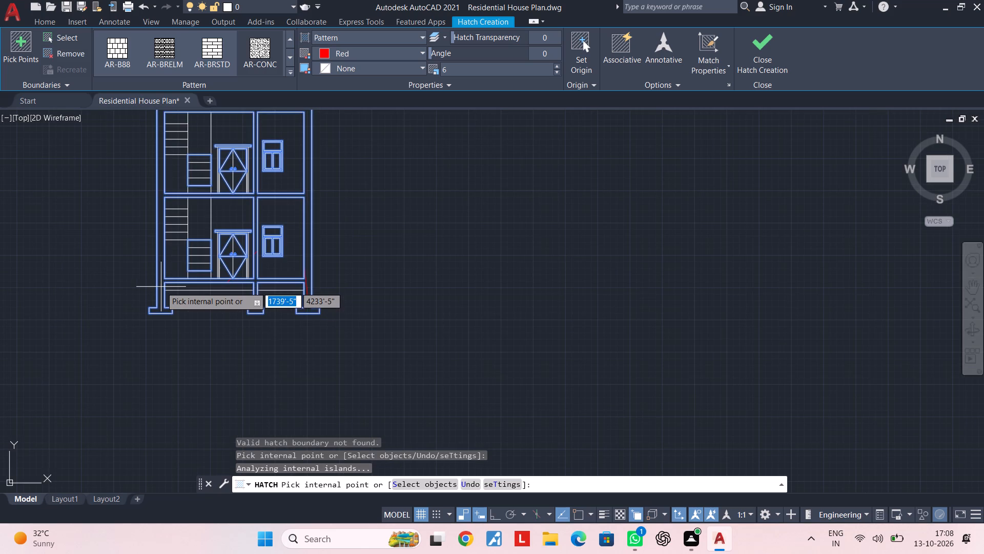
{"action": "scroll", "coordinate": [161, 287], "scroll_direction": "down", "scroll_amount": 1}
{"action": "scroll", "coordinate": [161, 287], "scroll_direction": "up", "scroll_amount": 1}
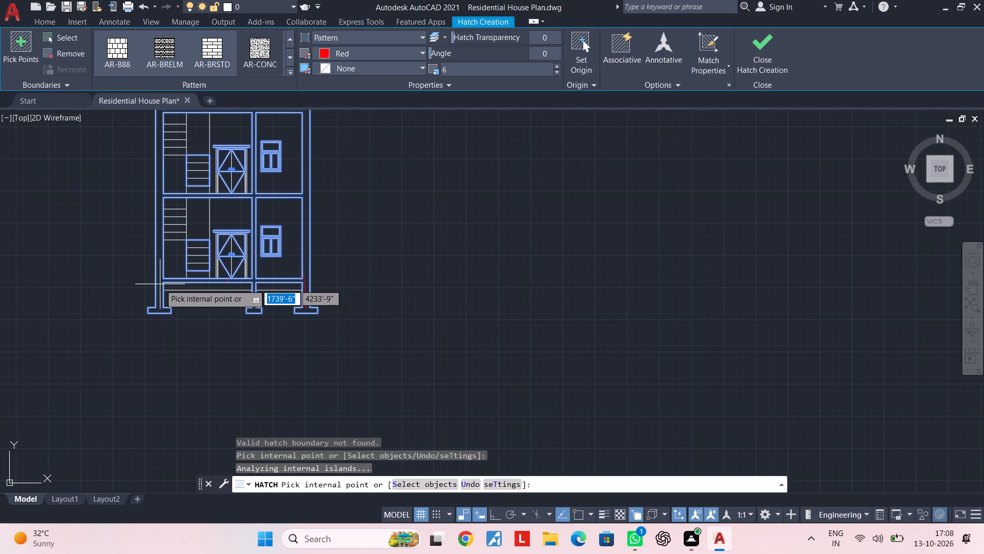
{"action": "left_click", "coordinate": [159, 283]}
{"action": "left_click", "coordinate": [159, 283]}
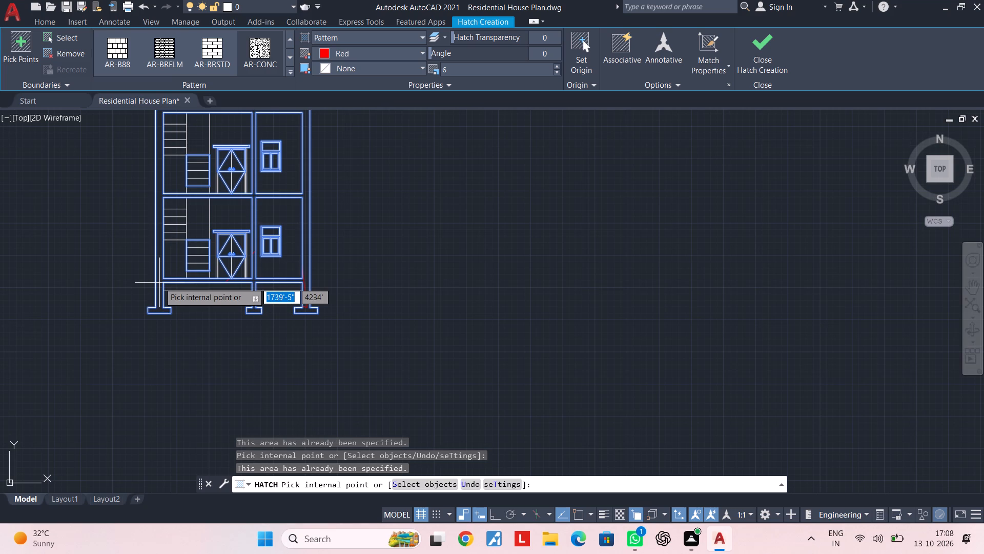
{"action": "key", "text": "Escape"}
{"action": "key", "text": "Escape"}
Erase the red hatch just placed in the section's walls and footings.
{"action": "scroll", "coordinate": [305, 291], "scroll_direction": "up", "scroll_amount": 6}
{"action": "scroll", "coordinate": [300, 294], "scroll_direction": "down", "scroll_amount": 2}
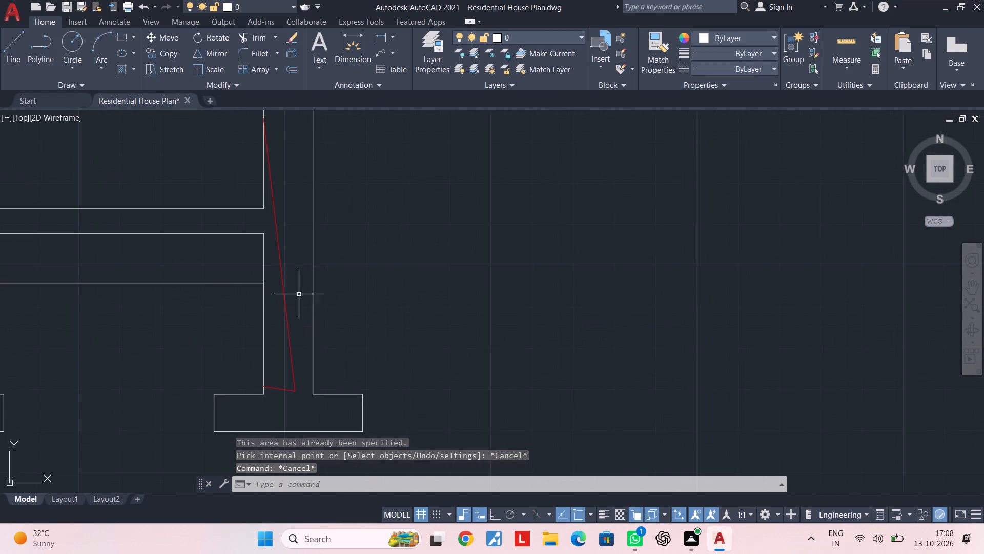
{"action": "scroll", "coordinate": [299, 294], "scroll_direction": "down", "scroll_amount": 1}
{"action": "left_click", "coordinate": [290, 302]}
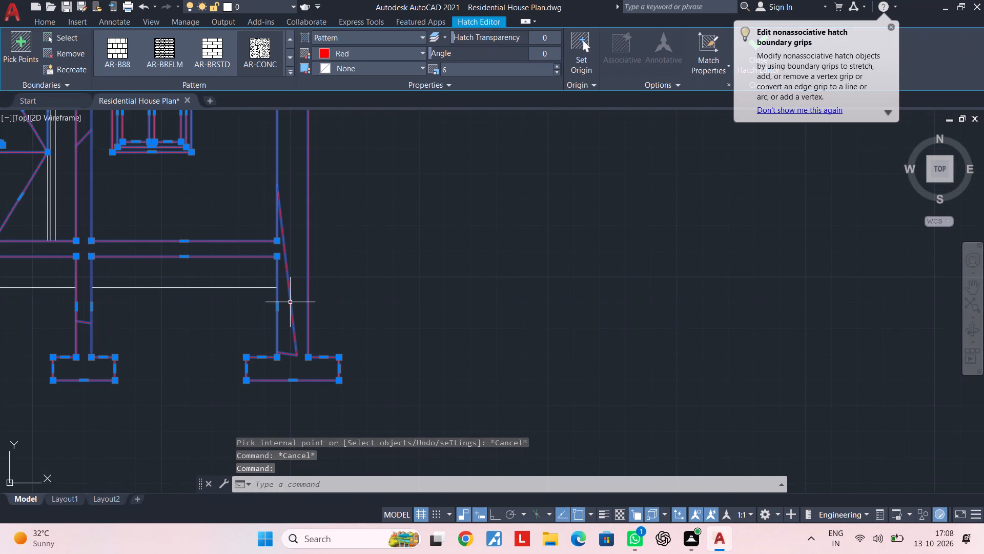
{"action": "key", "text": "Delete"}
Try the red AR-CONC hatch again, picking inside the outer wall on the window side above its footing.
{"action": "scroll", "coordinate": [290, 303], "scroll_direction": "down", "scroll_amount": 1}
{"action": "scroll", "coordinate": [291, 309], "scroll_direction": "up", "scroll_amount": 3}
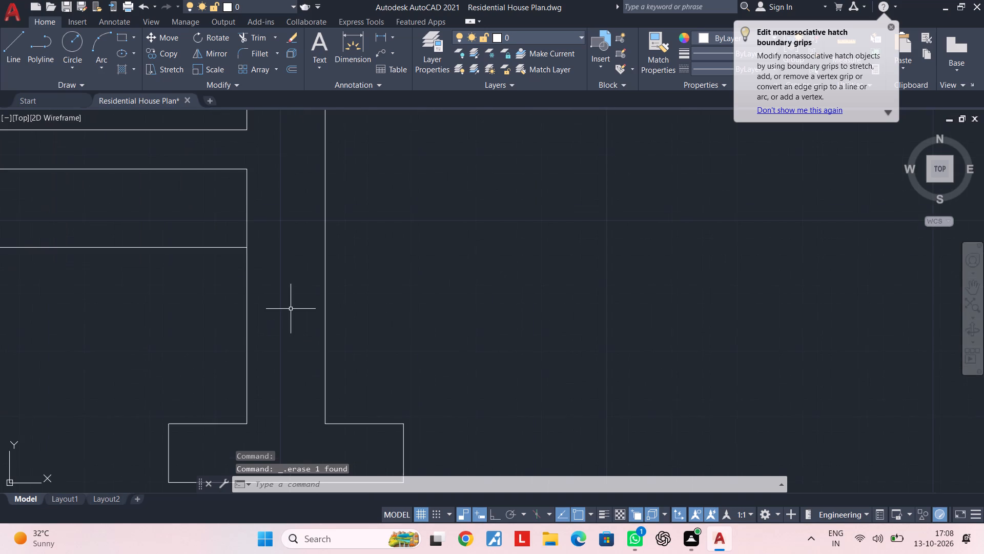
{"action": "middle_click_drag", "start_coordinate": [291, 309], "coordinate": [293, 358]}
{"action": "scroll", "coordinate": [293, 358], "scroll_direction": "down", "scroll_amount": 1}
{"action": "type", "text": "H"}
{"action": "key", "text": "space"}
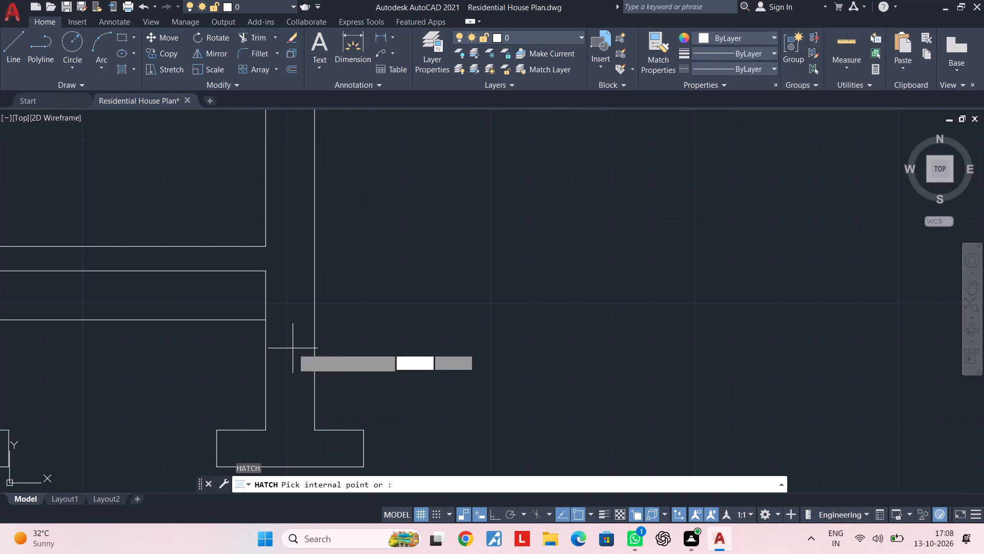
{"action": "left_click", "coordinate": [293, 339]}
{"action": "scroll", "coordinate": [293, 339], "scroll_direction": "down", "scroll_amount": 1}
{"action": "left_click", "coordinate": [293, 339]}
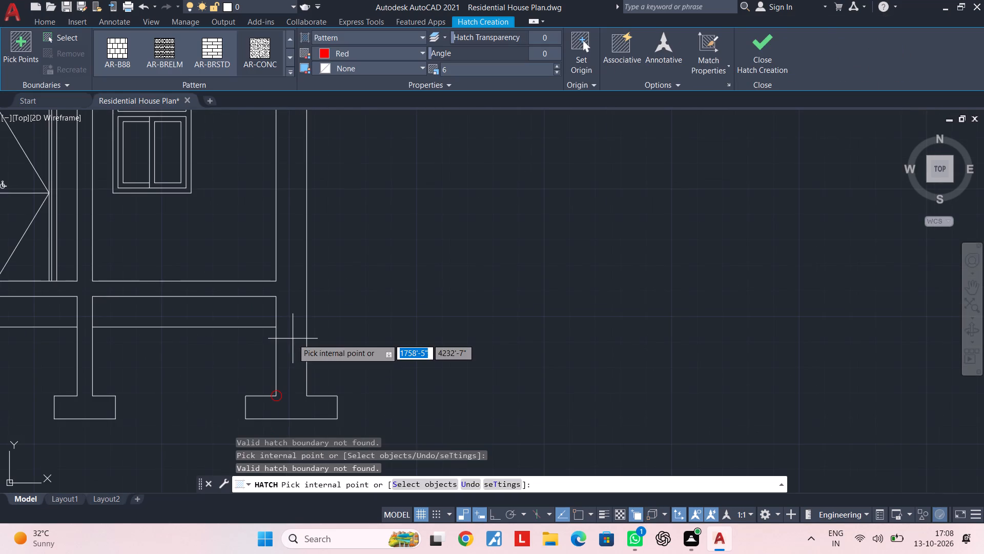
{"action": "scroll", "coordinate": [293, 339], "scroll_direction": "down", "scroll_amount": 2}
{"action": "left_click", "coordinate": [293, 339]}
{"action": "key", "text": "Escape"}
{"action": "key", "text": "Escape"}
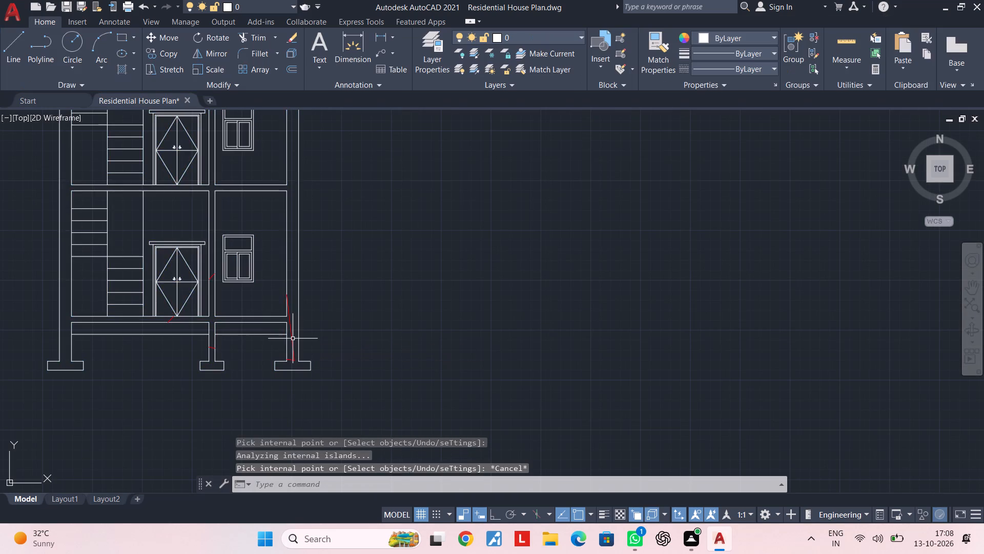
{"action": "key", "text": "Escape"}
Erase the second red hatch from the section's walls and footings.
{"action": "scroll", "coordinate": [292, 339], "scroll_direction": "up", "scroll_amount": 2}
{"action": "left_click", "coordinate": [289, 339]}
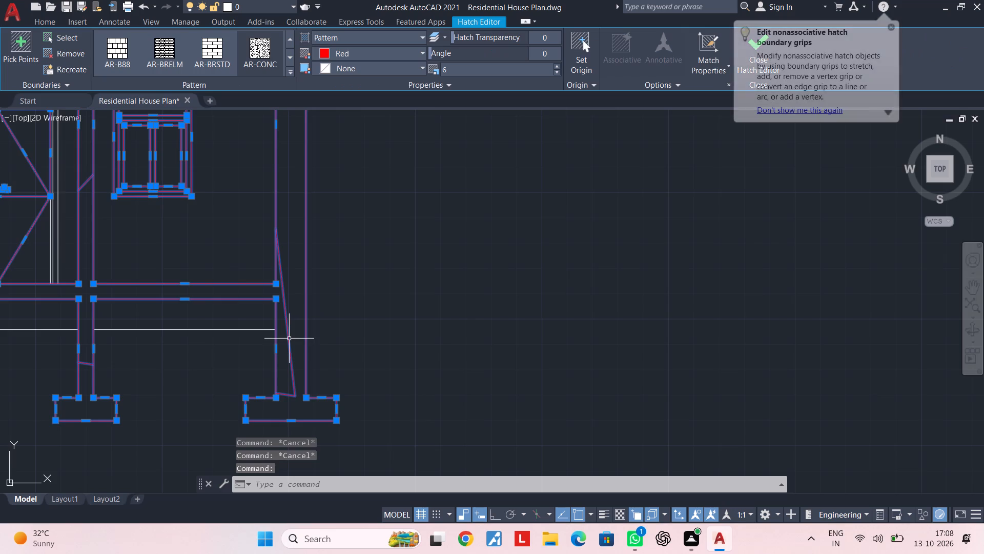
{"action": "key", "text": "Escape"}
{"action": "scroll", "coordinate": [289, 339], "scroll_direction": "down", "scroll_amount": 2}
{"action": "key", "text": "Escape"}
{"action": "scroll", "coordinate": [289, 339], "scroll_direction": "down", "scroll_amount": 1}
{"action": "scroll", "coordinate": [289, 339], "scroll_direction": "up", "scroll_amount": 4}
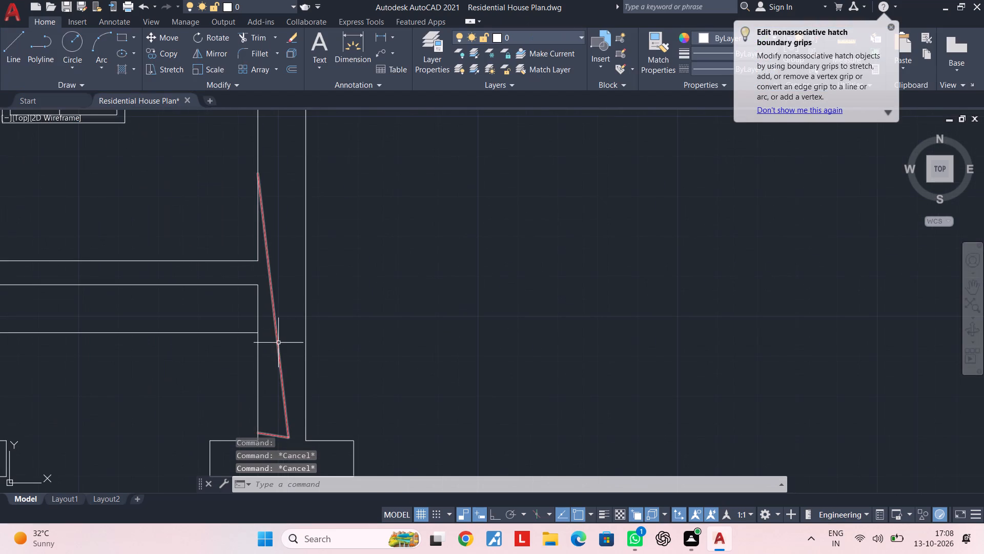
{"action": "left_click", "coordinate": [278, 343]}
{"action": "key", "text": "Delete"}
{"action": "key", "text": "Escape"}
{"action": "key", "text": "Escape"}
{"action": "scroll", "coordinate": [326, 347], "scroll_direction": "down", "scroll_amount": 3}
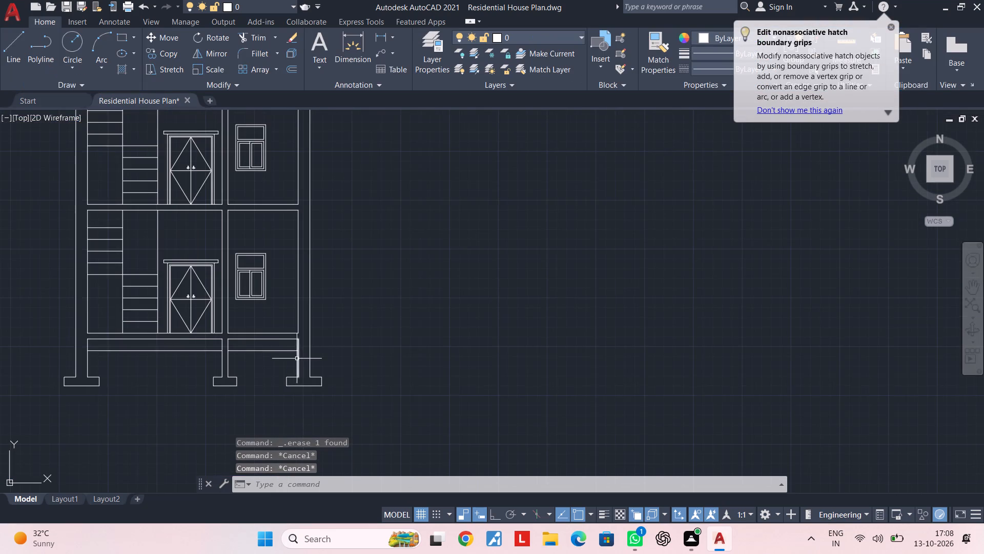
Hatch the section's walls, slabs and footings with red AR-CONC, picking where the inner wall crosses the slab between the two floors.
{"action": "middle_click_drag", "start_coordinate": [300, 354], "coordinate": [338, 325]}
{"action": "scroll", "coordinate": [295, 333], "scroll_direction": "up", "scroll_amount": 1}
{"action": "middle_click_drag", "start_coordinate": [295, 332], "coordinate": [295, 316]}
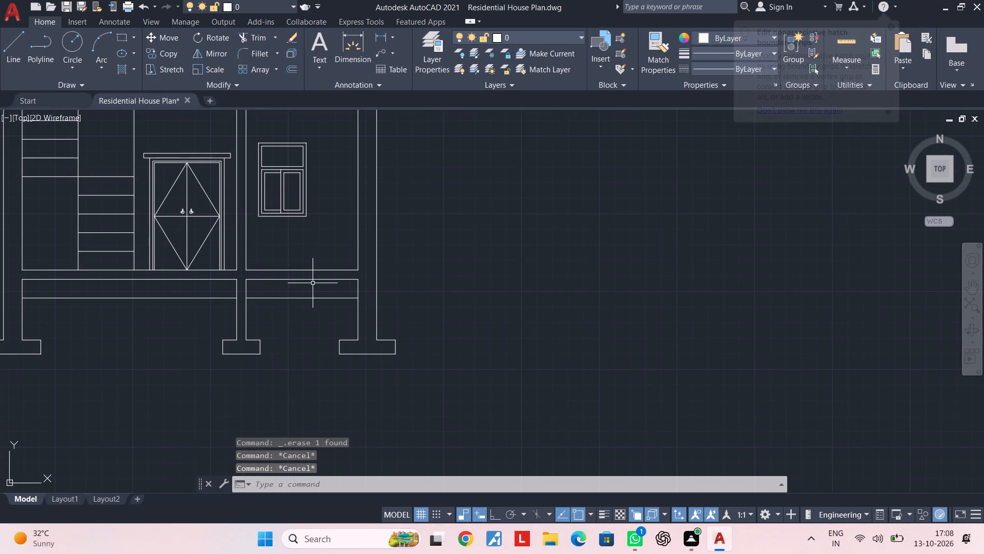
{"action": "middle_click_drag", "start_coordinate": [333, 276], "coordinate": [332, 318]}
{"action": "scroll", "coordinate": [387, 427], "scroll_direction": "up", "scroll_amount": 4}
{"action": "scroll", "coordinate": [404, 393], "scroll_direction": "down", "scroll_amount": 4}
{"action": "middle_click_drag", "start_coordinate": [357, 276], "coordinate": [366, 352]}
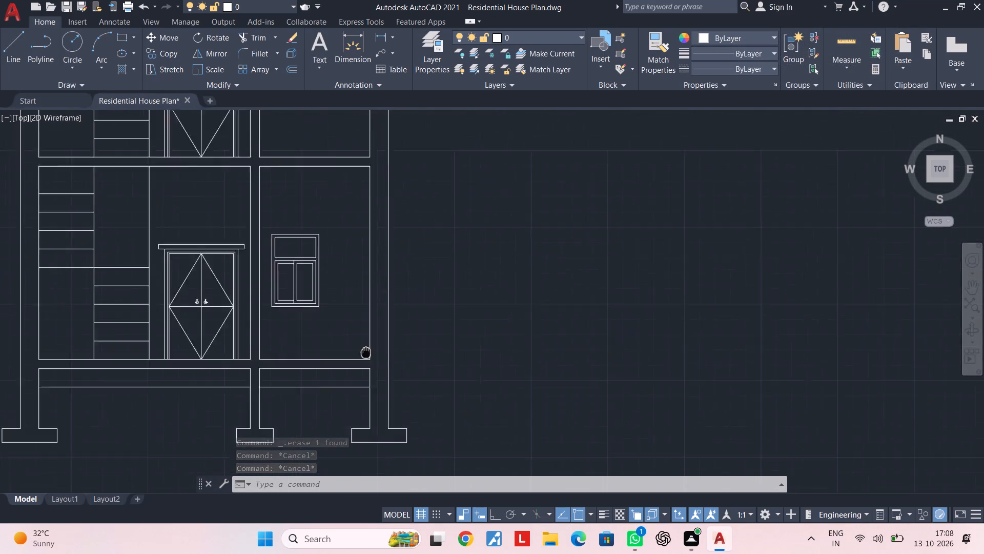
{"action": "middle_click_drag", "start_coordinate": [366, 352], "coordinate": [361, 510]}
{"action": "scroll", "coordinate": [387, 366], "scroll_direction": "down", "scroll_amount": 2}
{"action": "scroll", "coordinate": [383, 302], "scroll_direction": "up", "scroll_amount": 2}
{"action": "middle_click_drag", "start_coordinate": [374, 364], "coordinate": [451, 327]}
{"action": "middle_click_drag", "start_coordinate": [404, 369], "coordinate": [438, 339]}
{"action": "key", "text": "Escape"}
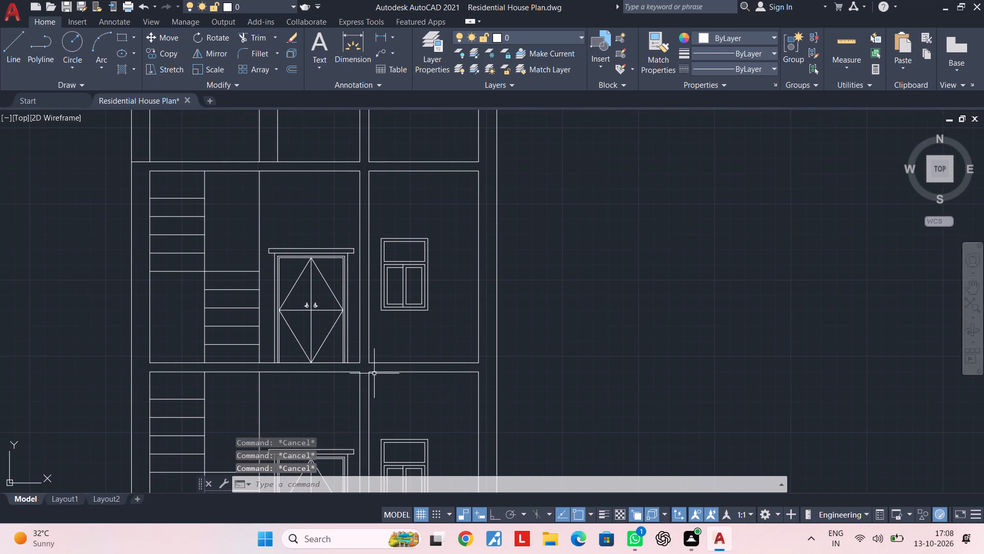
{"action": "key", "text": "Escape"}
{"action": "type", "text": "H"}
{"action": "key", "text": "space"}
{"action": "scroll", "coordinate": [370, 372], "scroll_direction": "up", "scroll_amount": 1}
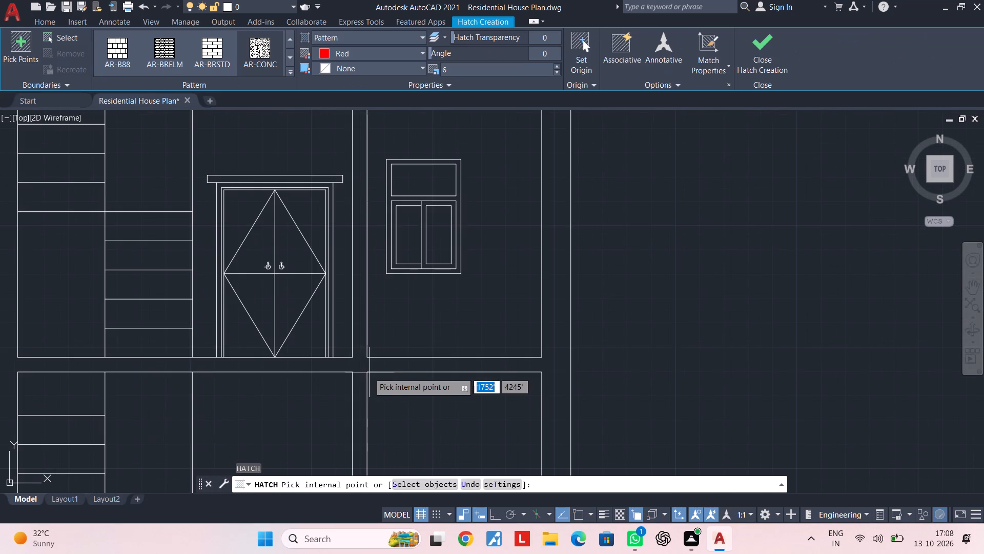
{"action": "left_click", "coordinate": [361, 368]}
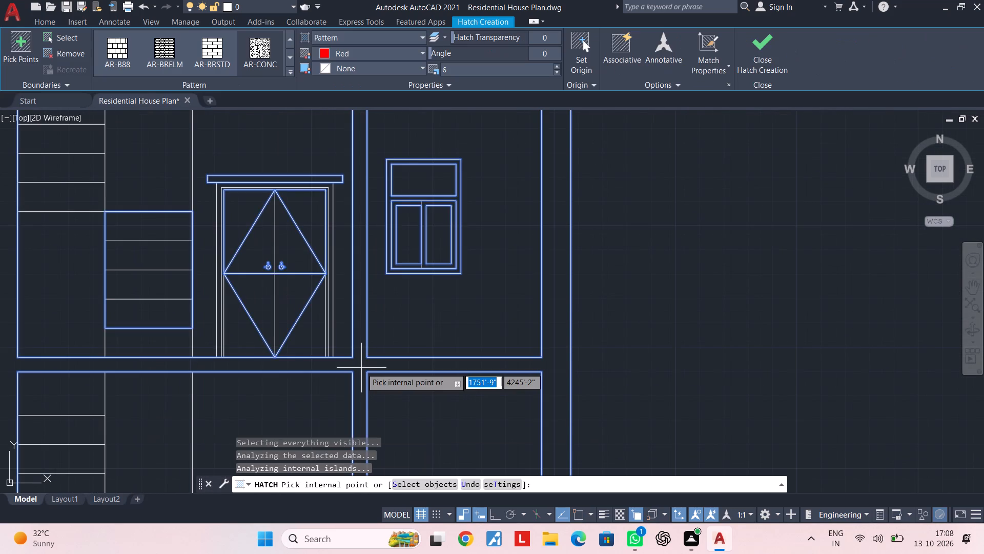
{"action": "scroll", "coordinate": [361, 368], "scroll_direction": "down", "scroll_amount": 2}
{"action": "middle_click_drag", "start_coordinate": [412, 402], "coordinate": [409, 177]}
{"action": "scroll", "coordinate": [414, 356], "scroll_direction": "down", "scroll_amount": 1}
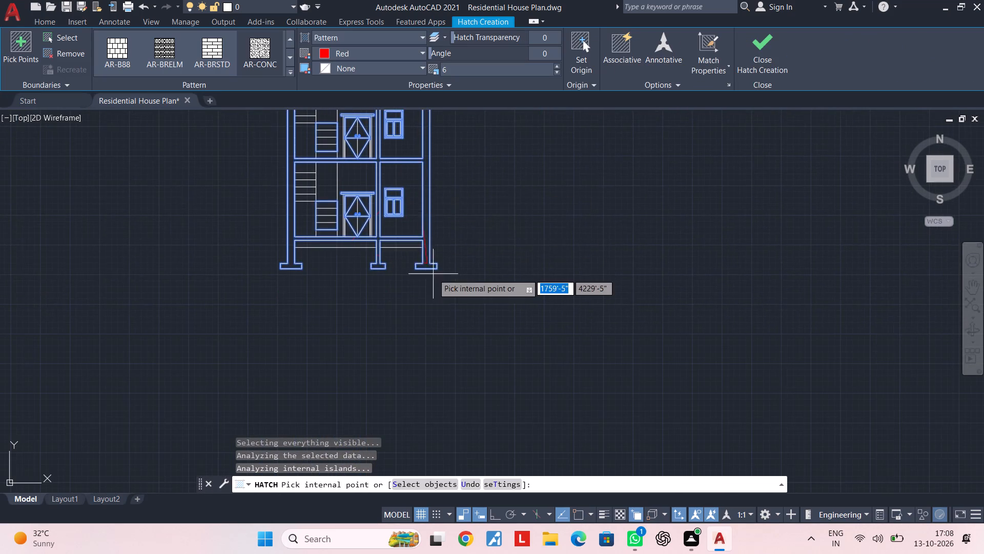
{"action": "scroll", "coordinate": [419, 241], "scroll_direction": "up", "scroll_amount": 6}
{"action": "key", "text": "Escape"}
{"action": "key", "text": "Escape"}
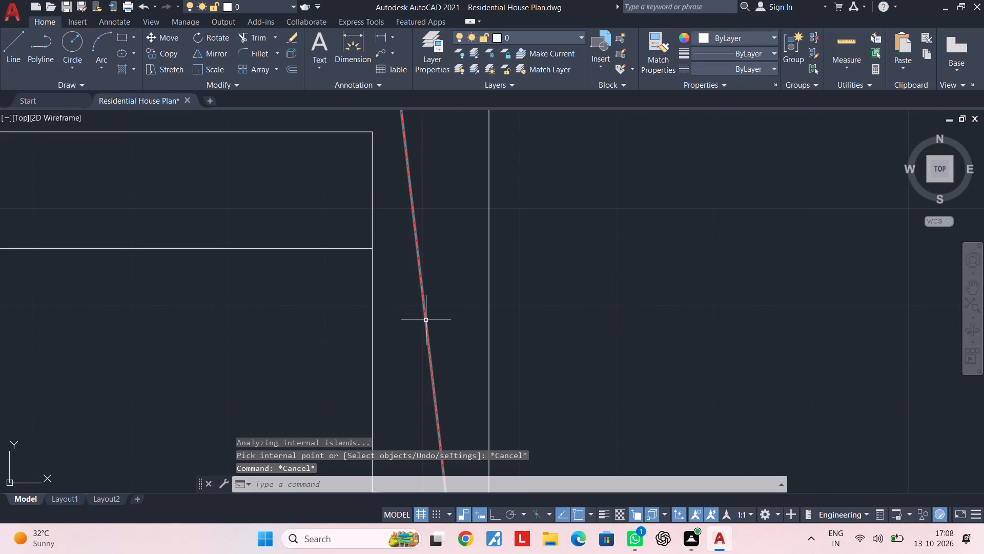
Set the scale of the section's red concrete hatch to 8.
{"action": "left_click", "coordinate": [425, 320]}
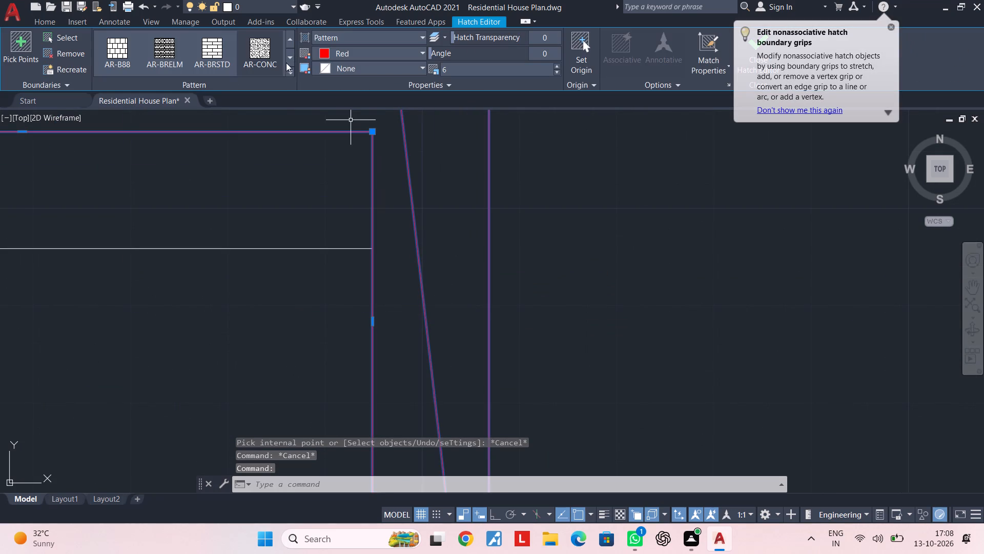
{"action": "left_click", "coordinate": [557, 68]}
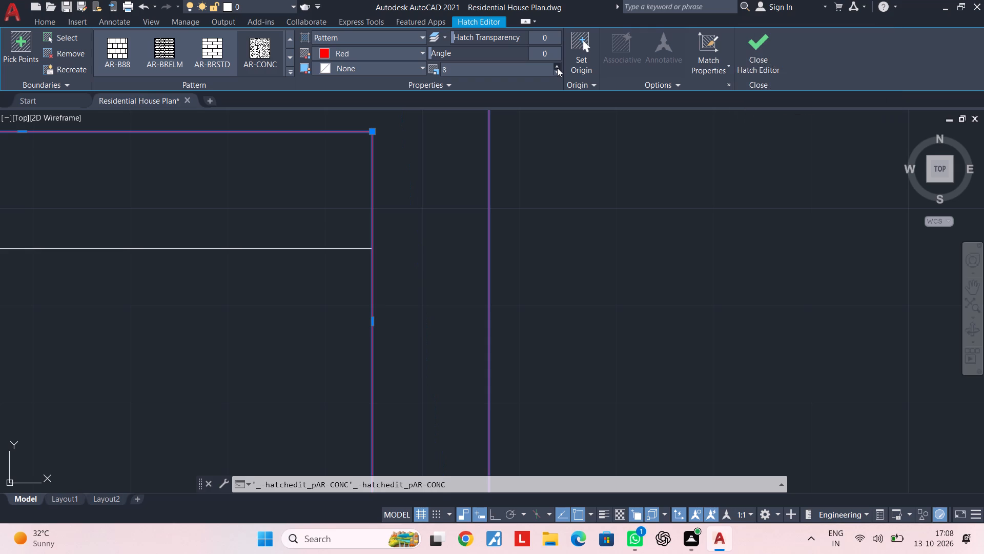
{"action": "left_click", "coordinate": [556, 74]}
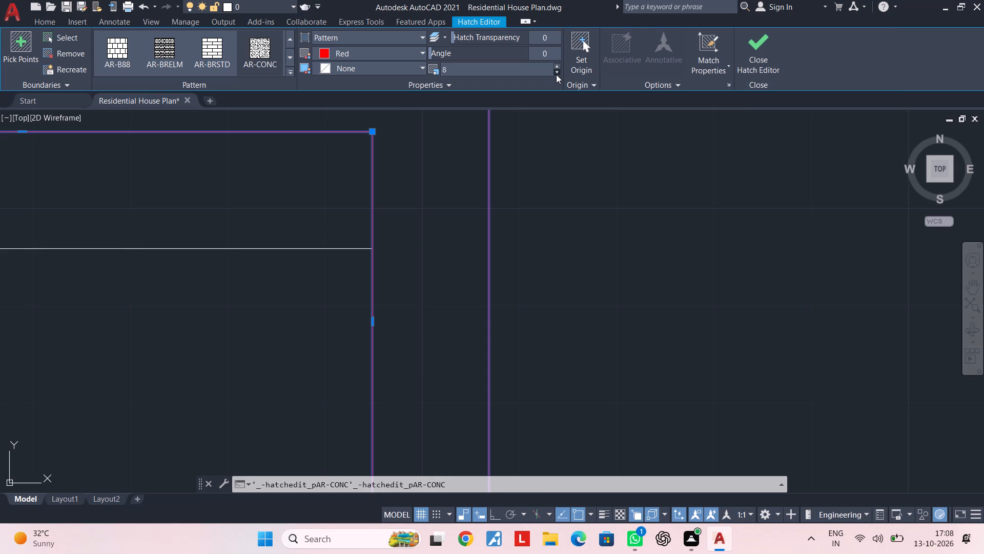
{"action": "left_click_drag", "start_coordinate": [556, 72], "coordinate": [550, 71]}
{"action": "left_click", "coordinate": [549, 71]}
{"action": "key", "text": "Escape"}
{"action": "scroll", "coordinate": [537, 106], "scroll_direction": "down", "scroll_amount": 4}
{"action": "key", "text": "Escape"}
{"action": "scroll", "coordinate": [528, 205], "scroll_direction": "down", "scroll_amount": 3}
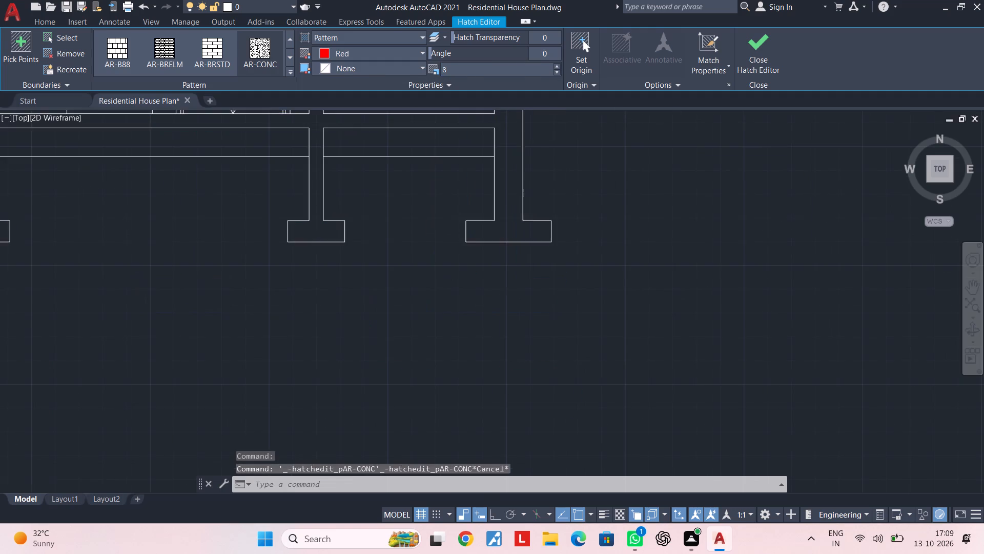
{"action": "middle_click_drag", "start_coordinate": [530, 220], "coordinate": [525, 319]}
{"action": "key", "text": "Escape"}
{"action": "scroll", "coordinate": [516, 293], "scroll_direction": "down", "scroll_amount": 1}
{"action": "left_click", "coordinate": [515, 284]}
{"action": "key", "text": "Escape"}
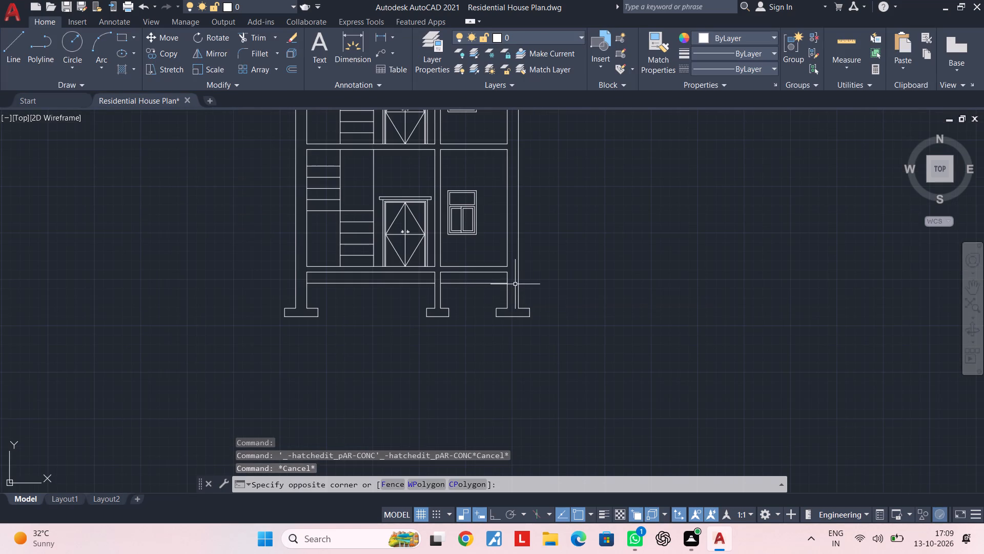
{"action": "key", "text": "Escape"}
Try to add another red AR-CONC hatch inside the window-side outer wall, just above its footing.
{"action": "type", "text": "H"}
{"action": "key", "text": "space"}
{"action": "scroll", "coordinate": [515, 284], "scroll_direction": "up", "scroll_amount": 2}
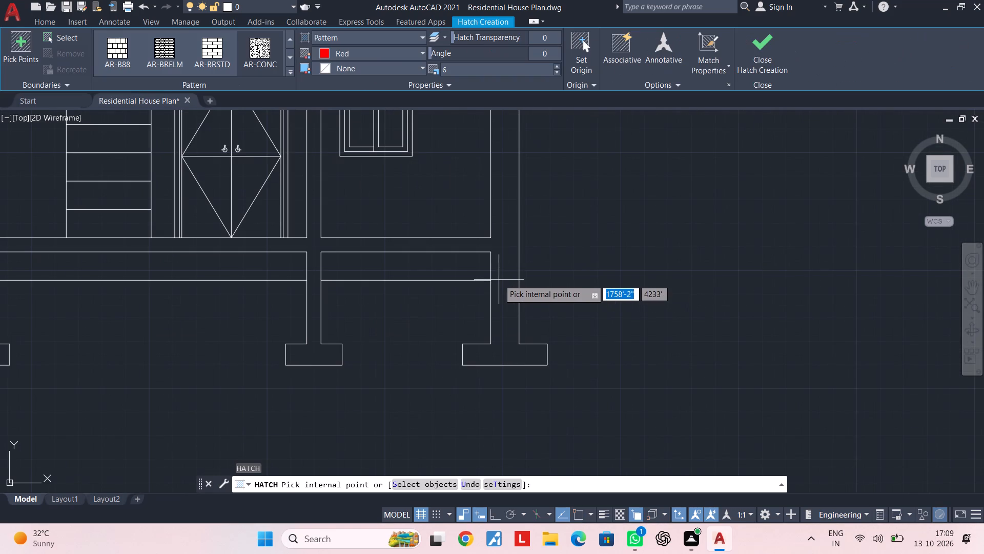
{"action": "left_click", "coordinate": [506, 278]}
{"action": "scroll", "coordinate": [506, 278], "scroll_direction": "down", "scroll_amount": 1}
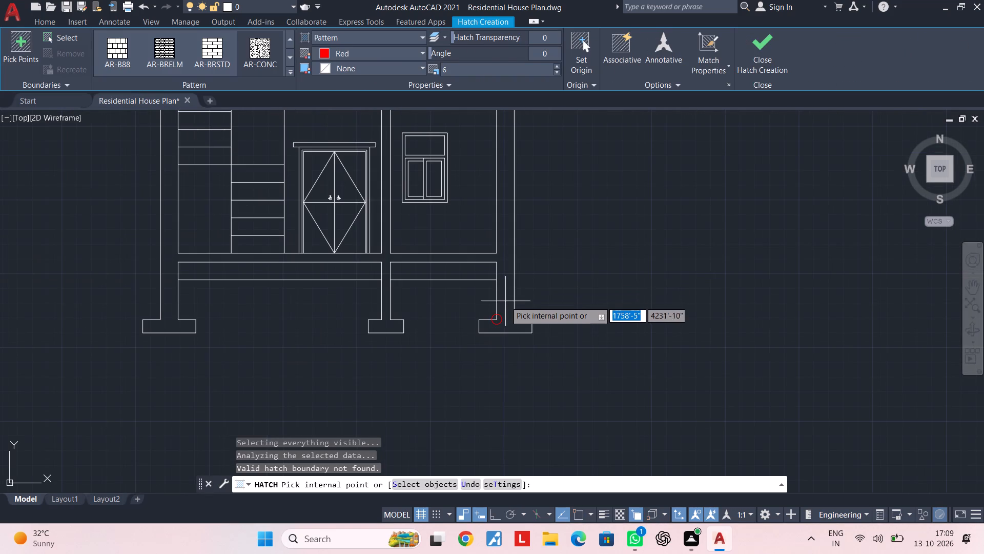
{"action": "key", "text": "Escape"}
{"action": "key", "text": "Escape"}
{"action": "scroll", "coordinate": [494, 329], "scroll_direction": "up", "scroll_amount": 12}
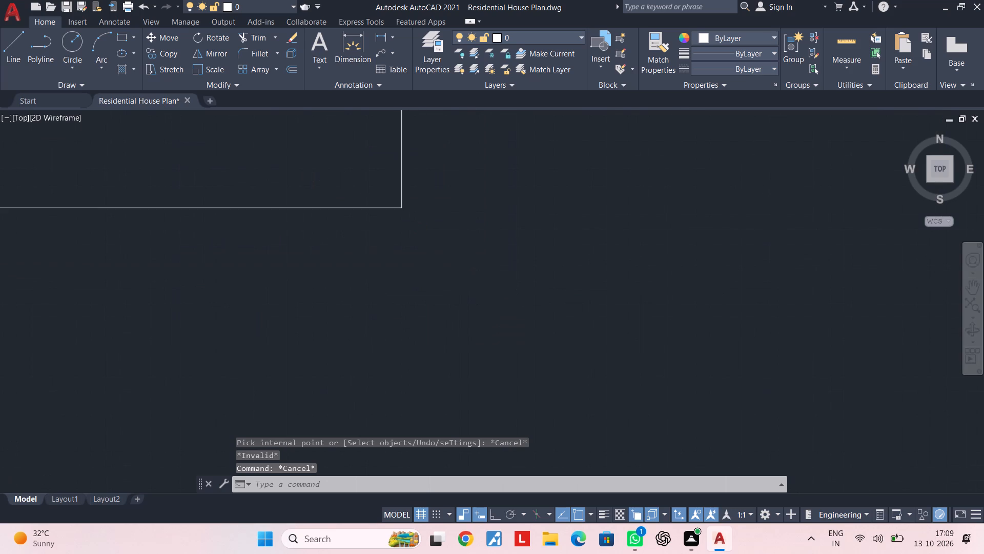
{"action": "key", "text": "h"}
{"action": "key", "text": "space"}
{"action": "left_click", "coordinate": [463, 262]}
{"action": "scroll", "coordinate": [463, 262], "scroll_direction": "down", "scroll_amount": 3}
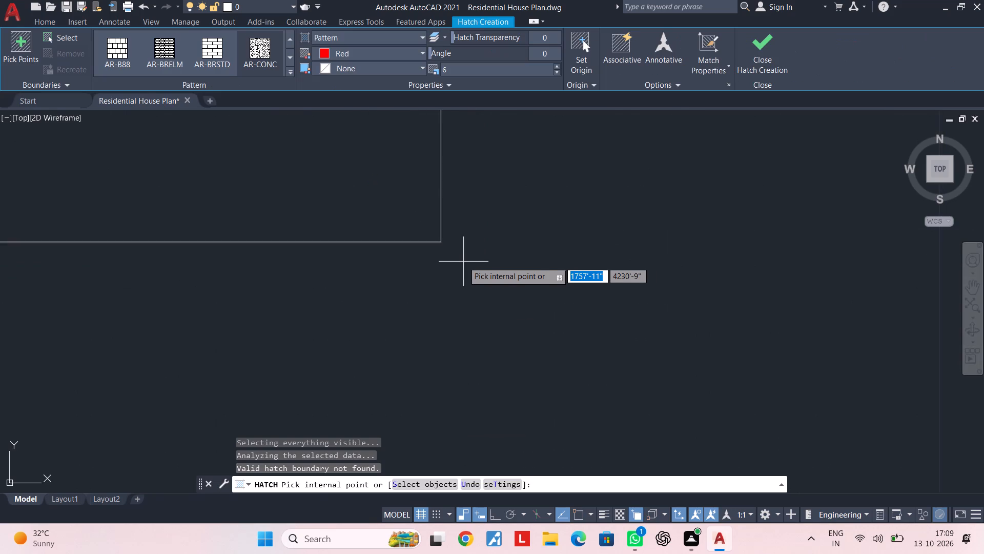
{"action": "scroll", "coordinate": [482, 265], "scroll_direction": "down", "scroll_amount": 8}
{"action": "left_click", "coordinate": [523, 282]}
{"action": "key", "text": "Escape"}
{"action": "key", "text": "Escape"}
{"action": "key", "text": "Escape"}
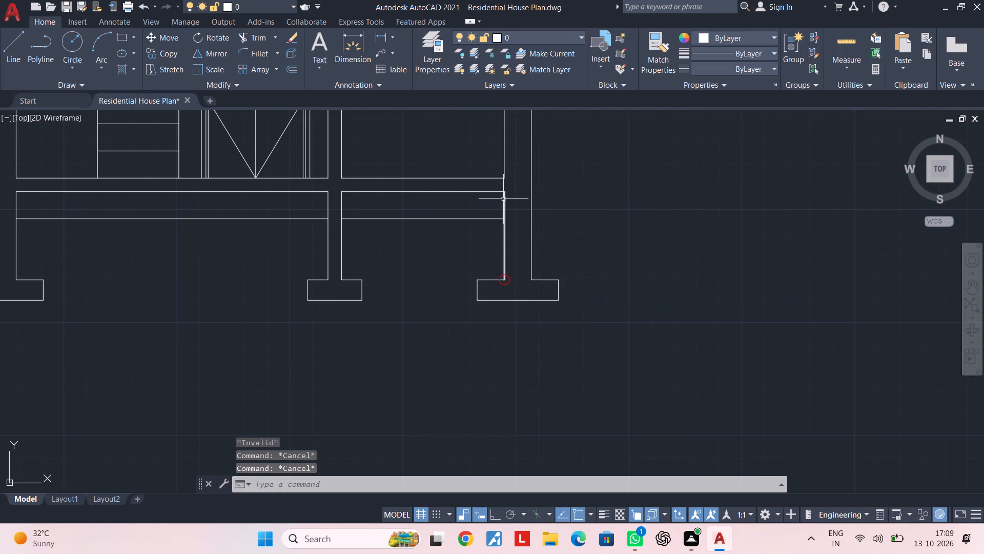
Extend the ground slab's underside line across the window-side outer wall to its outer face.
{"action": "middle_click_drag", "start_coordinate": [503, 203], "coordinate": [469, 254]}
{"action": "key", "text": "Escape"}
{"action": "scroll", "coordinate": [471, 244], "scroll_direction": "up", "scroll_amount": 3}
{"action": "middle_click_drag", "start_coordinate": [474, 245], "coordinate": [459, 259]}
{"action": "key", "text": "Escape"}
{"action": "key", "text": "Escape"}
{"action": "key", "text": "Escape"}
{"action": "type", "text": "EX"}
{"action": "key", "text": "space"}
{"action": "left_click", "coordinate": [424, 251]}
{"action": "key", "text": "Escape"}
{"action": "key", "text": "Escape"}
{"action": "key", "text": "Escape"}
{"action": "key", "text": "Escape"}
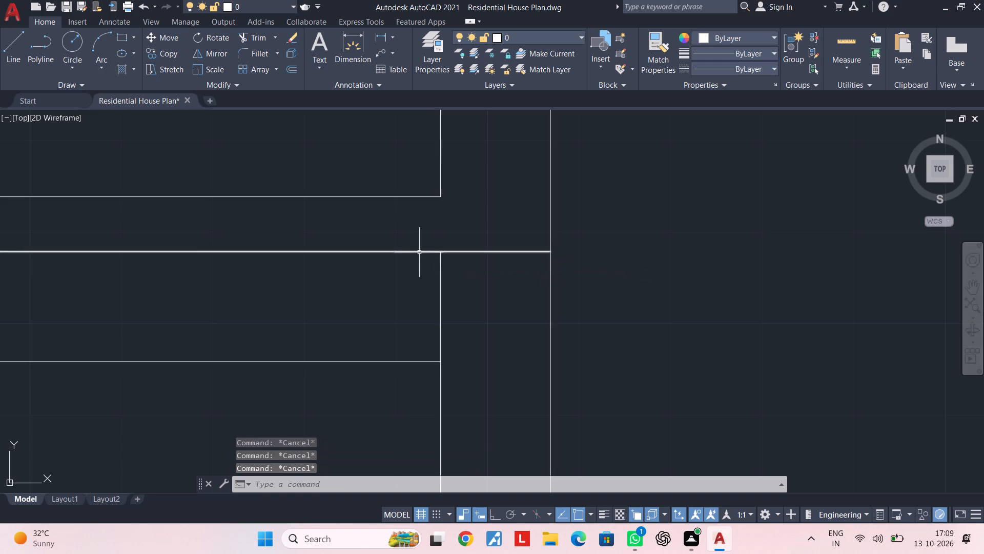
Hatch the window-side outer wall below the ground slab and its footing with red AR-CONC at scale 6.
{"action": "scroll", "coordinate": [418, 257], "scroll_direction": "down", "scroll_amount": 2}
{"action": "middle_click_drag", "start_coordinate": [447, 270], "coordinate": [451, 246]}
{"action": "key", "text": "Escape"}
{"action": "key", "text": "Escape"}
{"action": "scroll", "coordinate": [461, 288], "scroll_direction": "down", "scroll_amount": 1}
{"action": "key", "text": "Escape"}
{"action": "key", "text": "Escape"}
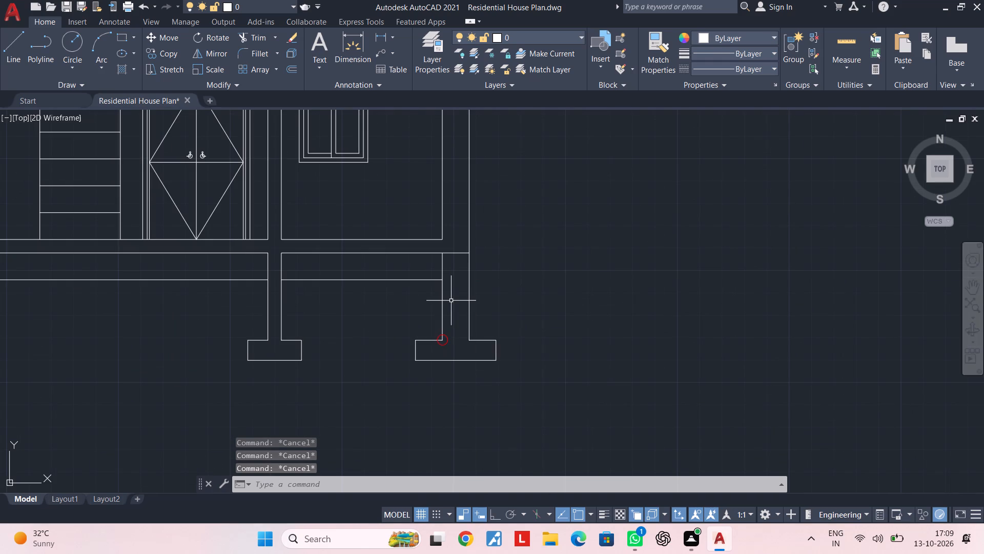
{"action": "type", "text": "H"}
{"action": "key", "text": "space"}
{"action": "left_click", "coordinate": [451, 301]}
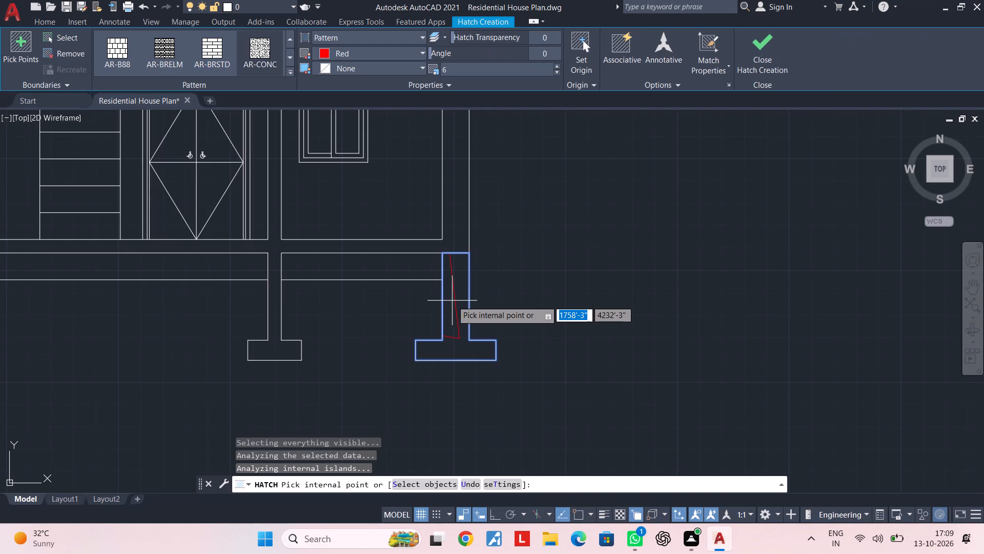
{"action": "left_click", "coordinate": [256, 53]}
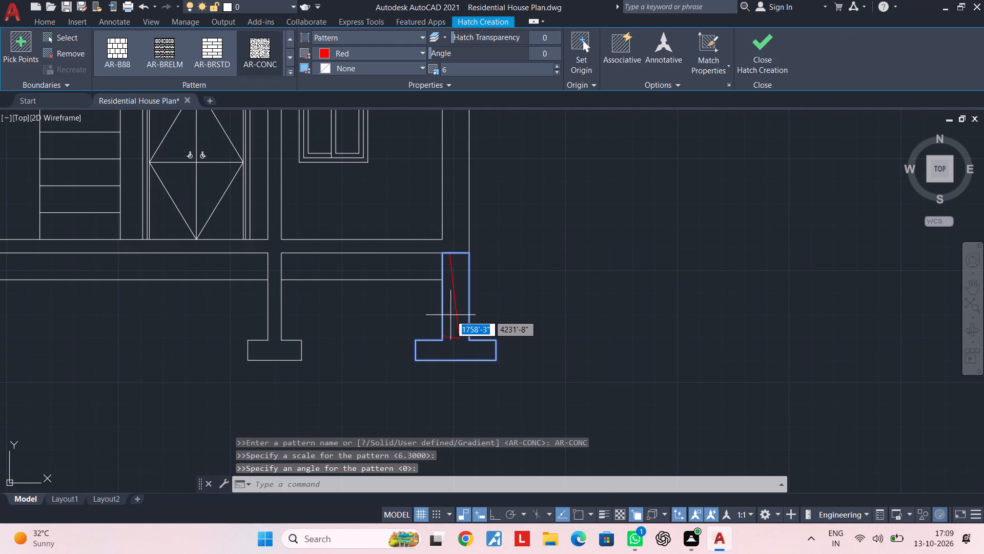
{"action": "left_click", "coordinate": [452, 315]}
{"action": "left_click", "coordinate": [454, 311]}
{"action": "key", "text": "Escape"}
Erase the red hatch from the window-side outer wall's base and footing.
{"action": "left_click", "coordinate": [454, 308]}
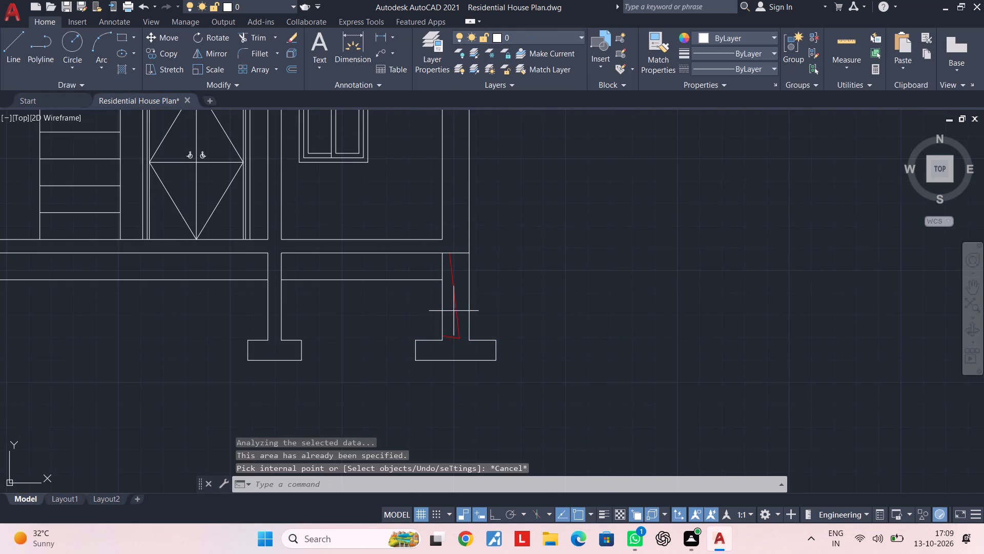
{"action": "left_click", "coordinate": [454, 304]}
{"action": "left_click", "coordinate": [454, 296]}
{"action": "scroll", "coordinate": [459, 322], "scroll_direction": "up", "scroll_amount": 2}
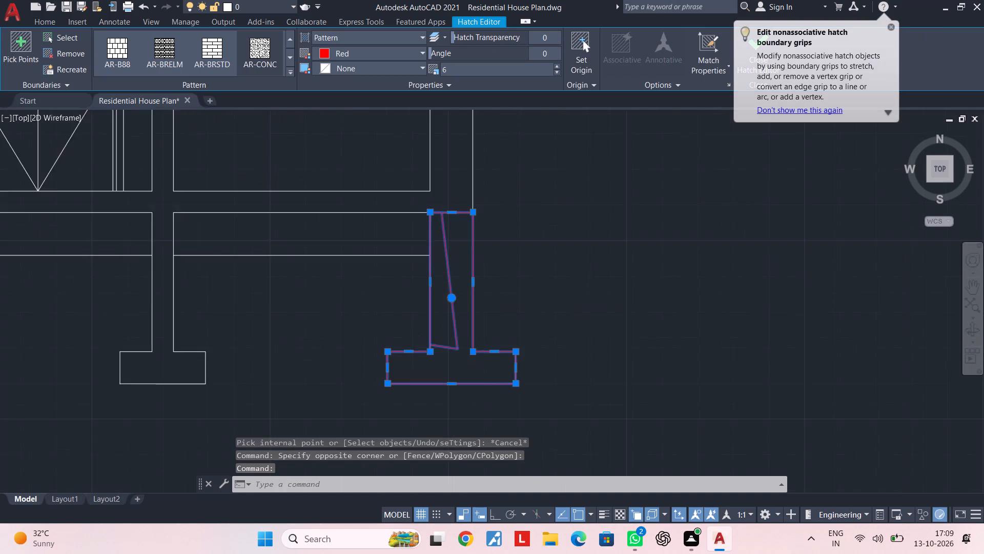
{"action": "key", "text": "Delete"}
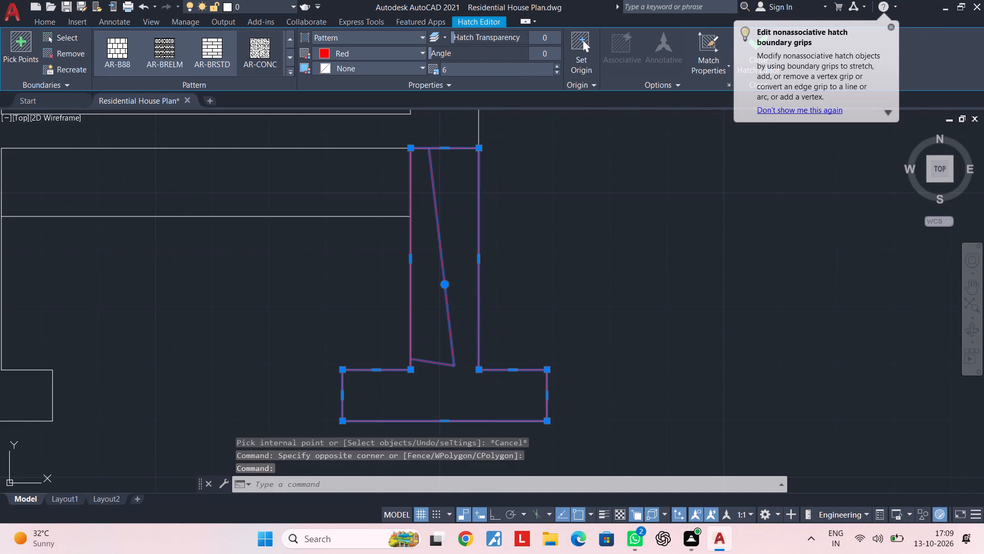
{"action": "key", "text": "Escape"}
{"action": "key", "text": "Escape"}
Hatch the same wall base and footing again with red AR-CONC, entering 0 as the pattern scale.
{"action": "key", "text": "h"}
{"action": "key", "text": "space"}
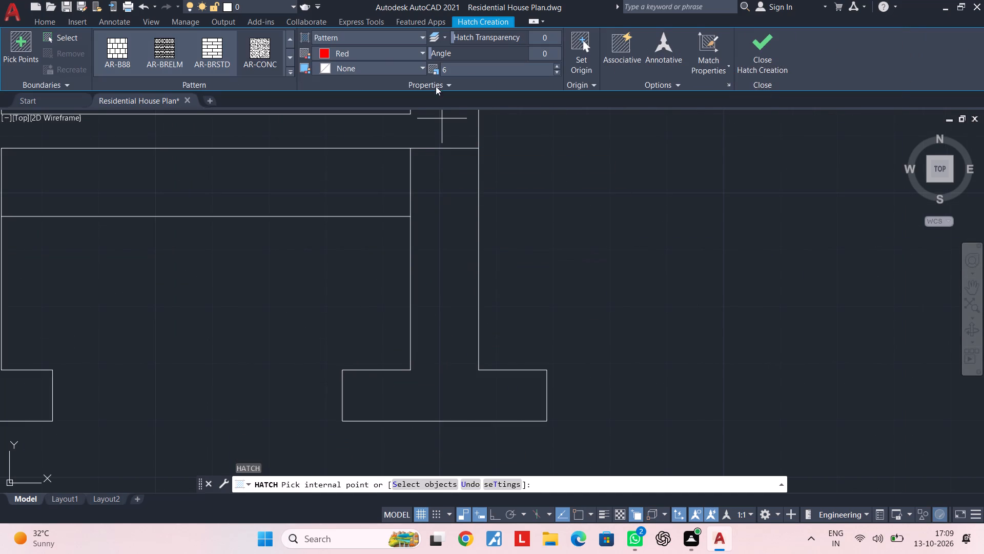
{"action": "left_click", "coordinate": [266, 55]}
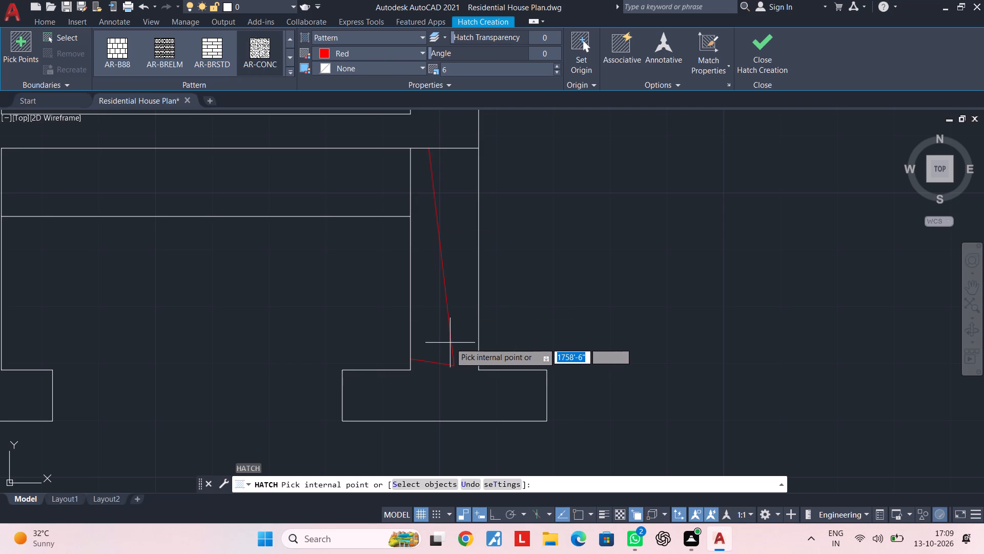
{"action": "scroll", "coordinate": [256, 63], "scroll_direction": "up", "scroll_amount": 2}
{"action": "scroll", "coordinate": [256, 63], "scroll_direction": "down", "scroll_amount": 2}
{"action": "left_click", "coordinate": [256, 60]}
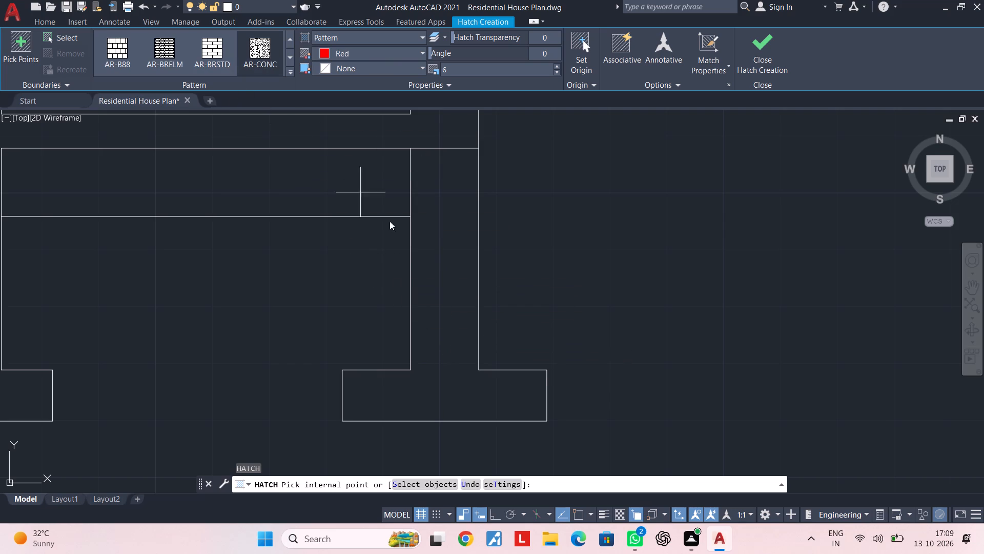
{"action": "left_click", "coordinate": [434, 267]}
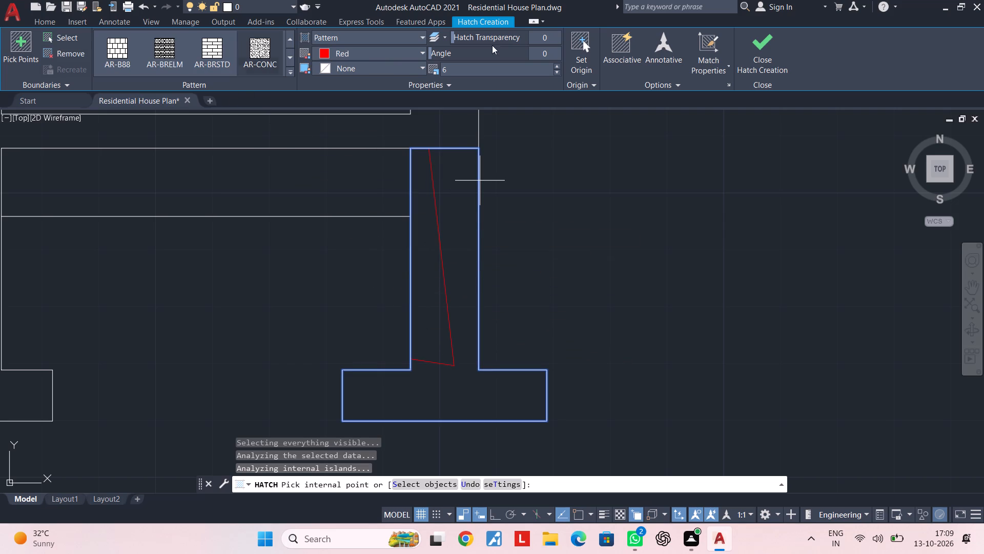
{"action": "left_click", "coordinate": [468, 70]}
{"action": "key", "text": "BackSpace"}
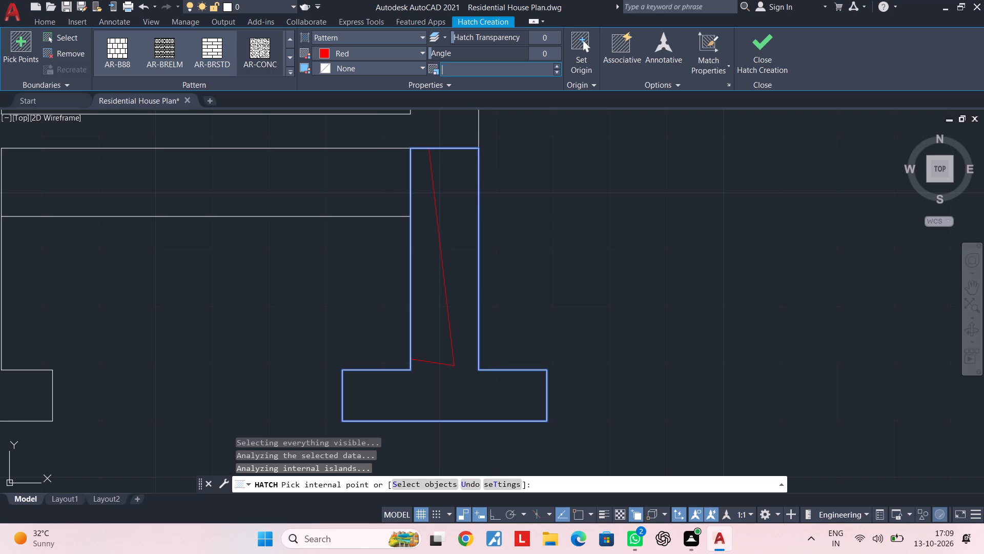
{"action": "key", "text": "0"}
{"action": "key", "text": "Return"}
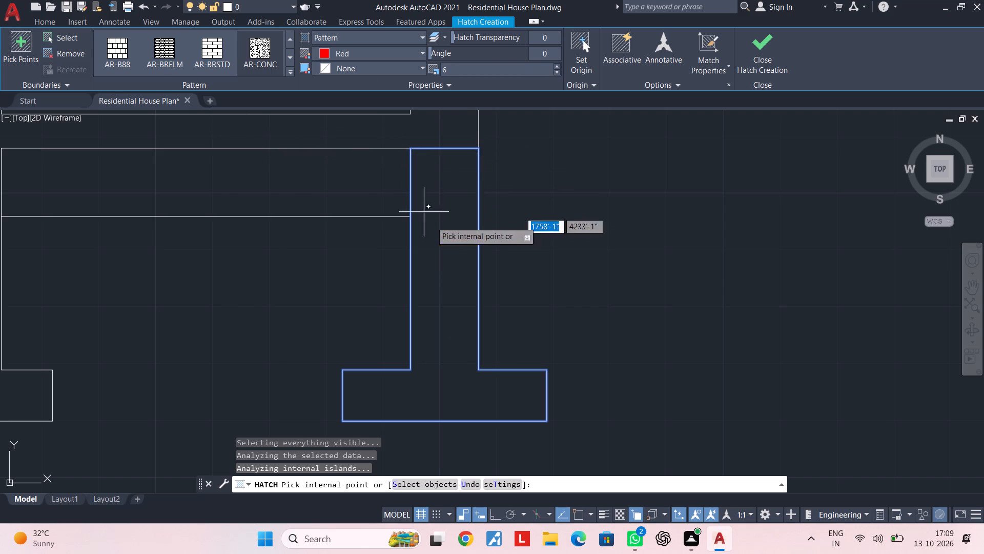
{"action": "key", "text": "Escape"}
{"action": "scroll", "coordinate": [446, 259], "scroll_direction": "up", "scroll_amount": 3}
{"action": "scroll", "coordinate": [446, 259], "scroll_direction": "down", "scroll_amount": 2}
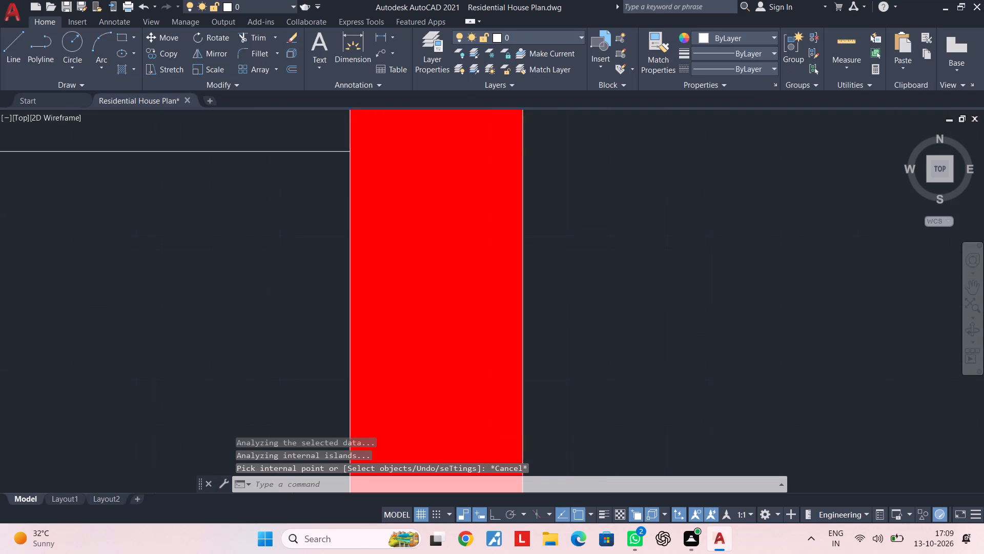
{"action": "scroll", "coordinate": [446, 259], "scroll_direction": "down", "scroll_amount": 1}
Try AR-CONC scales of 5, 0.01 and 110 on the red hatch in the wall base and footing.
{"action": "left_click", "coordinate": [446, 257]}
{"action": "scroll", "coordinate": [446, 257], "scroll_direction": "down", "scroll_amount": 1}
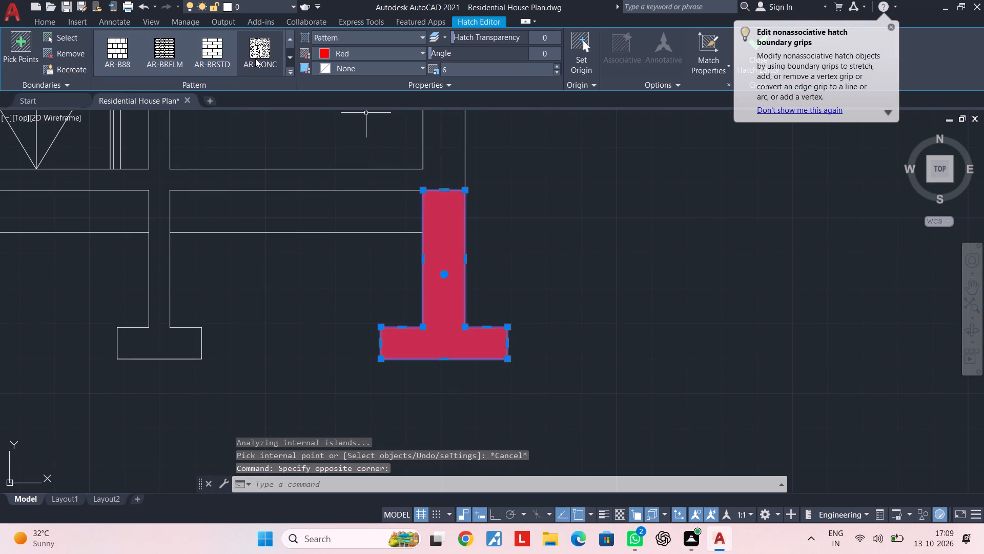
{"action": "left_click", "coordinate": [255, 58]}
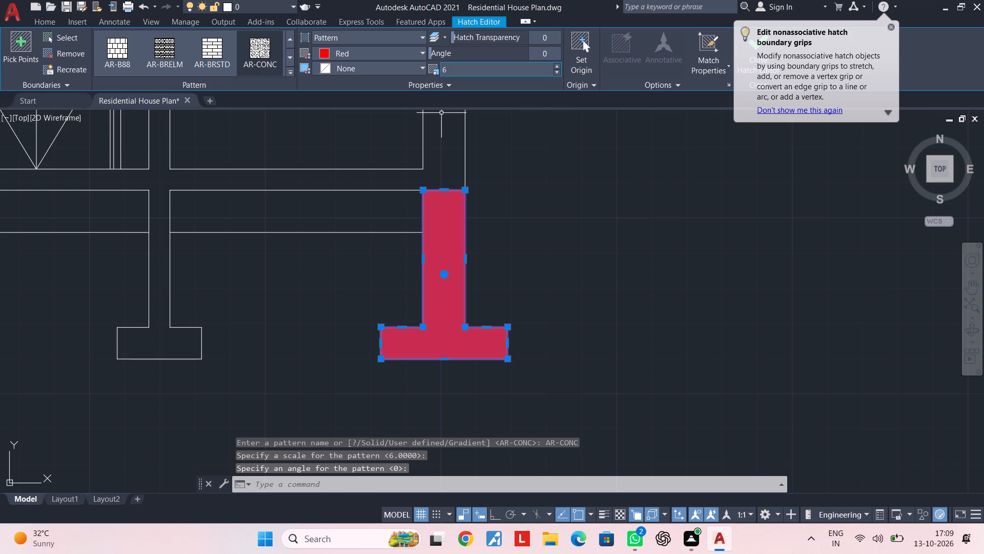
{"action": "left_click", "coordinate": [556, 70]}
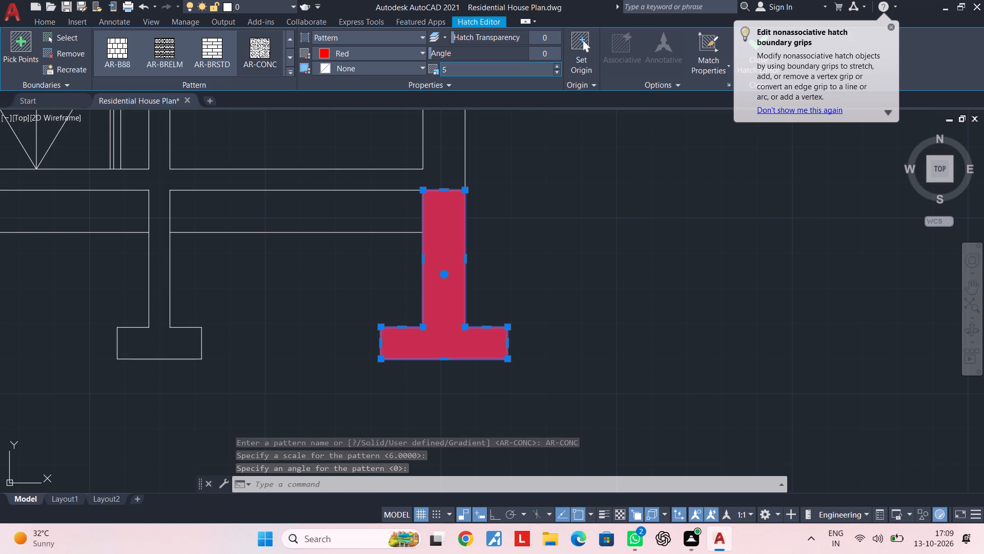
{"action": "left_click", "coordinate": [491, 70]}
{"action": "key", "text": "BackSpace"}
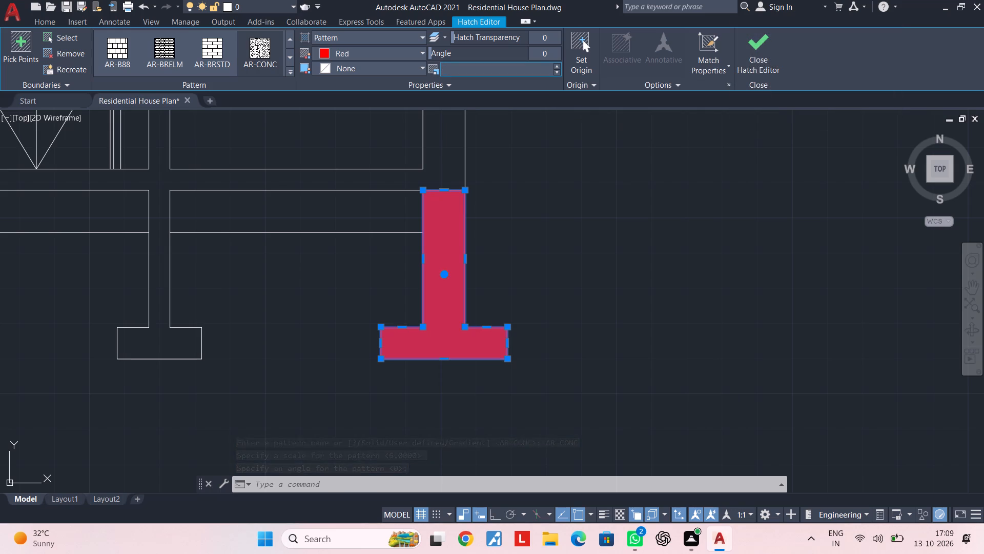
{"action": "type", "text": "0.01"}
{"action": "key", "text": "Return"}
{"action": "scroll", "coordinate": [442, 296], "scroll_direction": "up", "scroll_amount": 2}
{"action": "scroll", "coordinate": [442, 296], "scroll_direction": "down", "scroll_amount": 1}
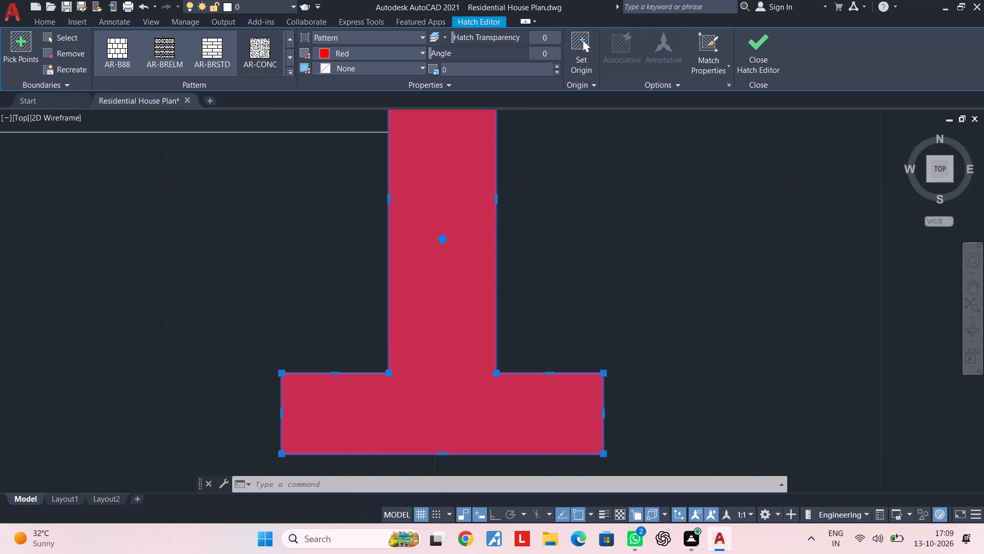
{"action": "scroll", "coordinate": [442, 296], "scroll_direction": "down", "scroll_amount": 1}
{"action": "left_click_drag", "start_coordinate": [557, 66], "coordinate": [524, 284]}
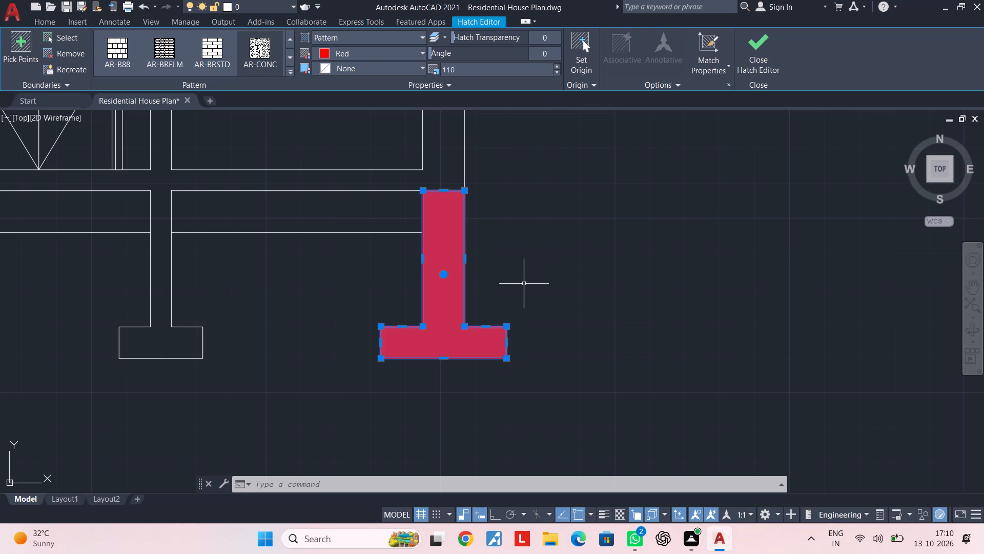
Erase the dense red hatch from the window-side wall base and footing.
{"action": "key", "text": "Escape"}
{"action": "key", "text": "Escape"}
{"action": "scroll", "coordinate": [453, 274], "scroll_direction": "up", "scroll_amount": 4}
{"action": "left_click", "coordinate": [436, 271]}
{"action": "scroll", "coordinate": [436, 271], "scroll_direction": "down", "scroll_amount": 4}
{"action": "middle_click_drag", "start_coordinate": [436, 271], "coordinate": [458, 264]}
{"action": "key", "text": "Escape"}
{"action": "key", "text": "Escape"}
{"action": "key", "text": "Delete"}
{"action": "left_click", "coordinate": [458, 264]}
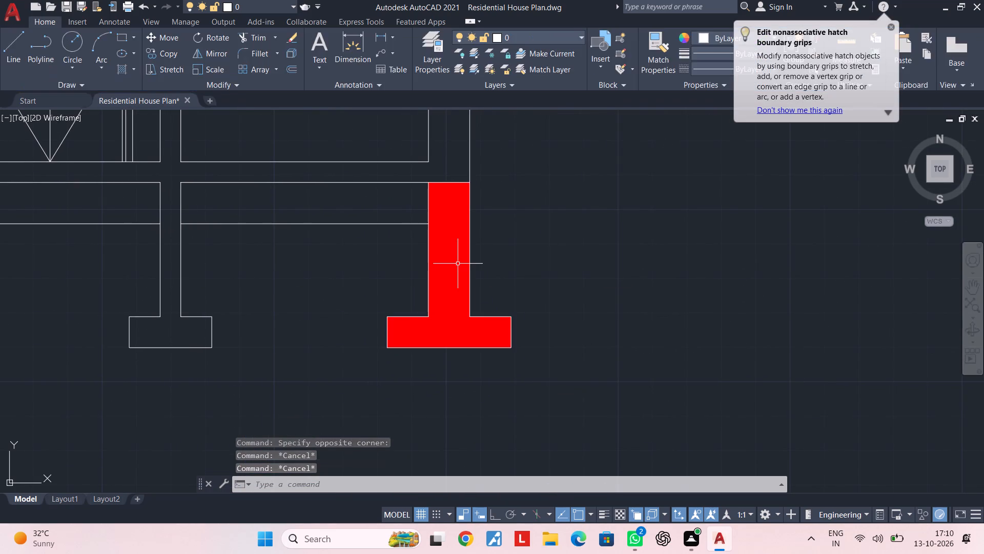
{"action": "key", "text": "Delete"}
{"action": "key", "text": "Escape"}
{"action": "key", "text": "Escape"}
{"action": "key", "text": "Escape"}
Start a new hatch for the building section and set its colour to ByLayer.
{"action": "scroll", "coordinate": [439, 243], "scroll_direction": "down", "scroll_amount": 1}
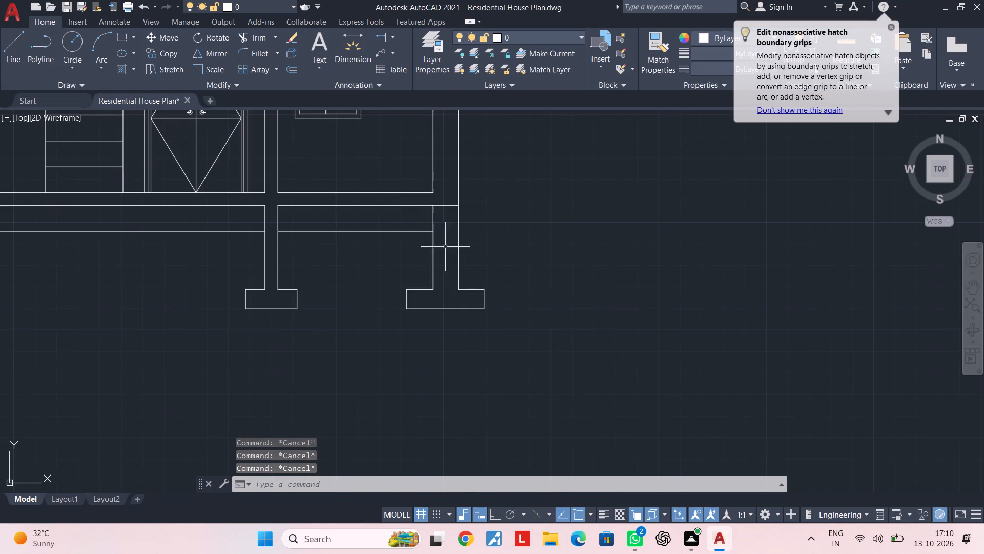
{"action": "scroll", "coordinate": [448, 258], "scroll_direction": "down", "scroll_amount": 1}
{"action": "middle_click_drag", "start_coordinate": [449, 265], "coordinate": [453, 312]}
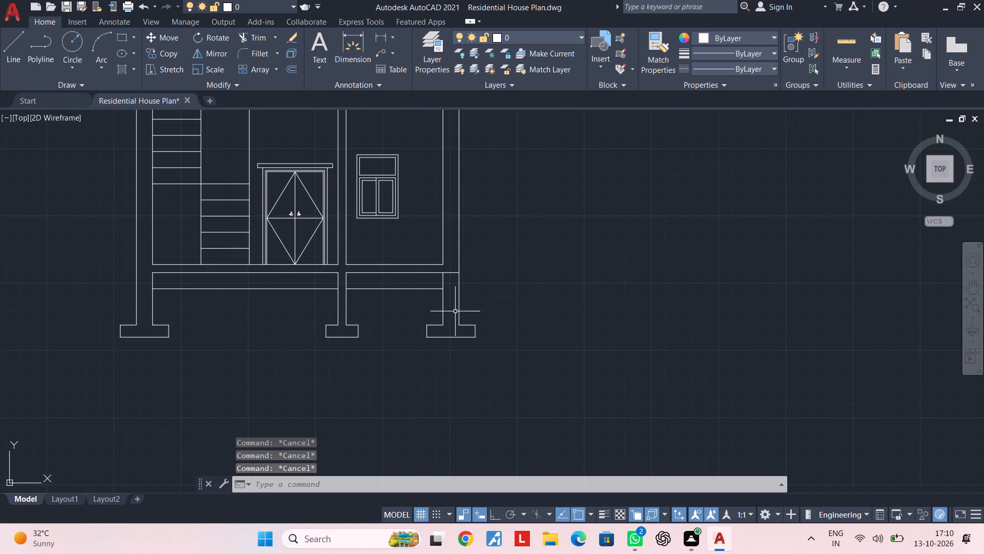
{"action": "key", "text": "Escape"}
{"action": "key", "text": "Escape"}
{"action": "middle_click_drag", "start_coordinate": [404, 177], "coordinate": [512, 413]}
{"action": "key", "text": "Escape"}
{"action": "key", "text": "Escape"}
{"action": "key", "text": "Escape"}
{"action": "key", "text": "Escape"}
{"action": "key", "text": "h"}
{"action": "key", "text": "space"}
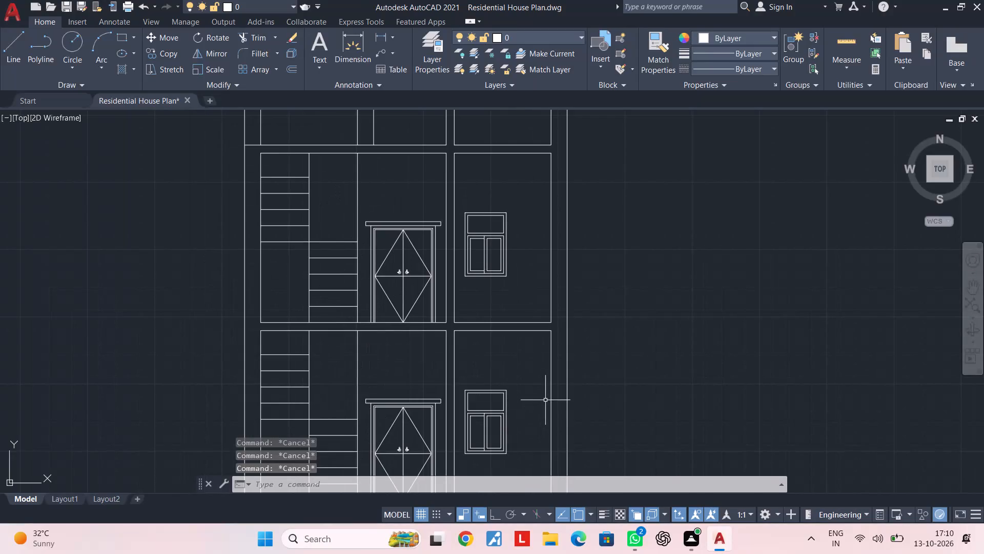
{"action": "left_click", "coordinate": [324, 52]}
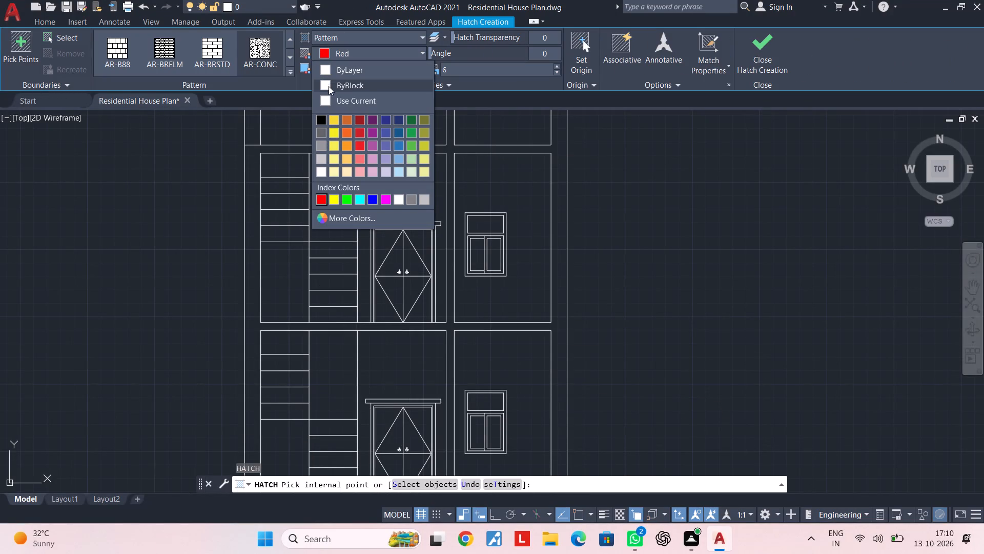
{"action": "left_click", "coordinate": [329, 73]}
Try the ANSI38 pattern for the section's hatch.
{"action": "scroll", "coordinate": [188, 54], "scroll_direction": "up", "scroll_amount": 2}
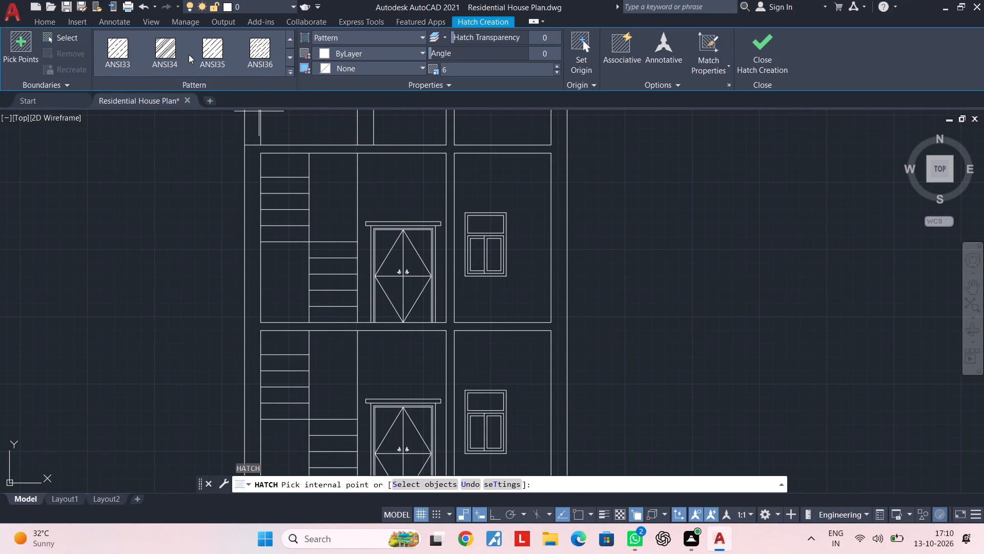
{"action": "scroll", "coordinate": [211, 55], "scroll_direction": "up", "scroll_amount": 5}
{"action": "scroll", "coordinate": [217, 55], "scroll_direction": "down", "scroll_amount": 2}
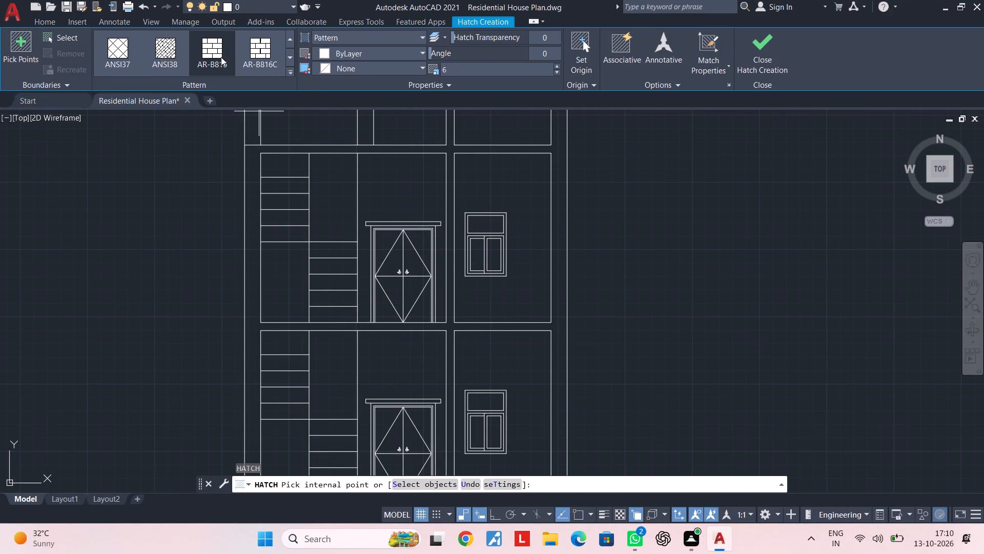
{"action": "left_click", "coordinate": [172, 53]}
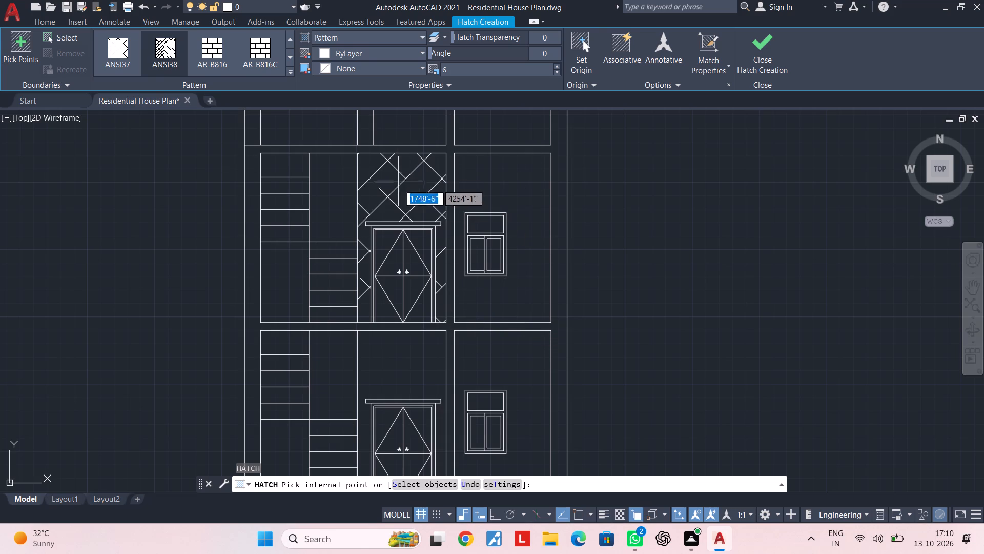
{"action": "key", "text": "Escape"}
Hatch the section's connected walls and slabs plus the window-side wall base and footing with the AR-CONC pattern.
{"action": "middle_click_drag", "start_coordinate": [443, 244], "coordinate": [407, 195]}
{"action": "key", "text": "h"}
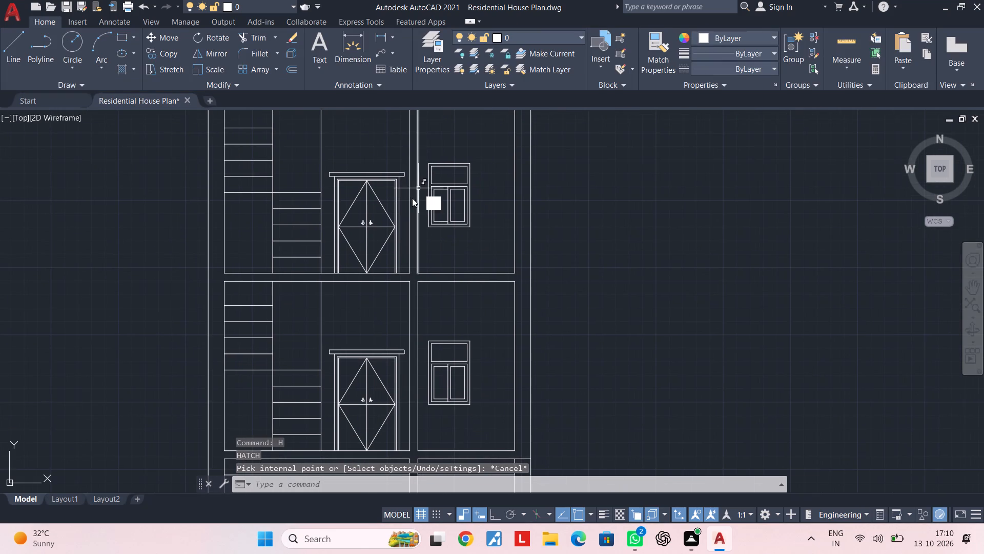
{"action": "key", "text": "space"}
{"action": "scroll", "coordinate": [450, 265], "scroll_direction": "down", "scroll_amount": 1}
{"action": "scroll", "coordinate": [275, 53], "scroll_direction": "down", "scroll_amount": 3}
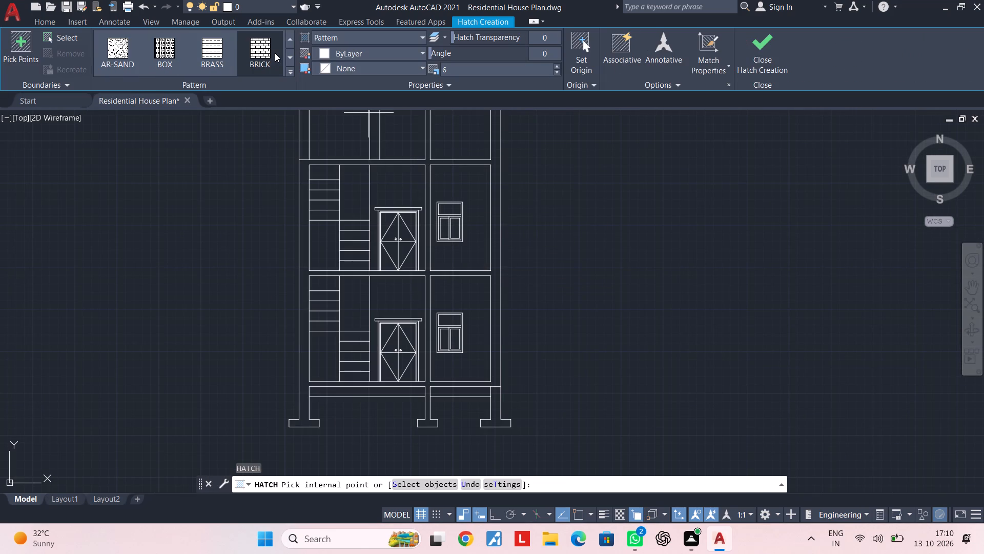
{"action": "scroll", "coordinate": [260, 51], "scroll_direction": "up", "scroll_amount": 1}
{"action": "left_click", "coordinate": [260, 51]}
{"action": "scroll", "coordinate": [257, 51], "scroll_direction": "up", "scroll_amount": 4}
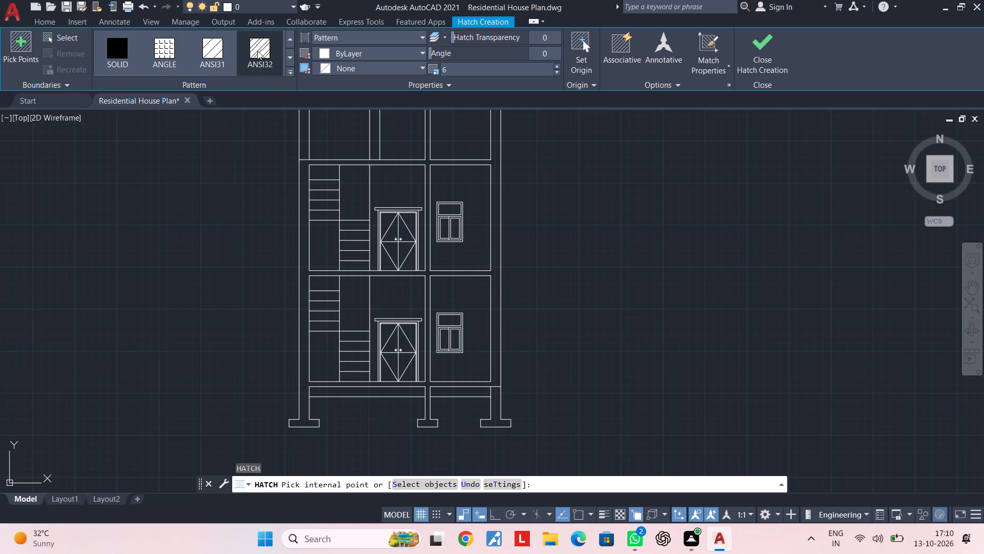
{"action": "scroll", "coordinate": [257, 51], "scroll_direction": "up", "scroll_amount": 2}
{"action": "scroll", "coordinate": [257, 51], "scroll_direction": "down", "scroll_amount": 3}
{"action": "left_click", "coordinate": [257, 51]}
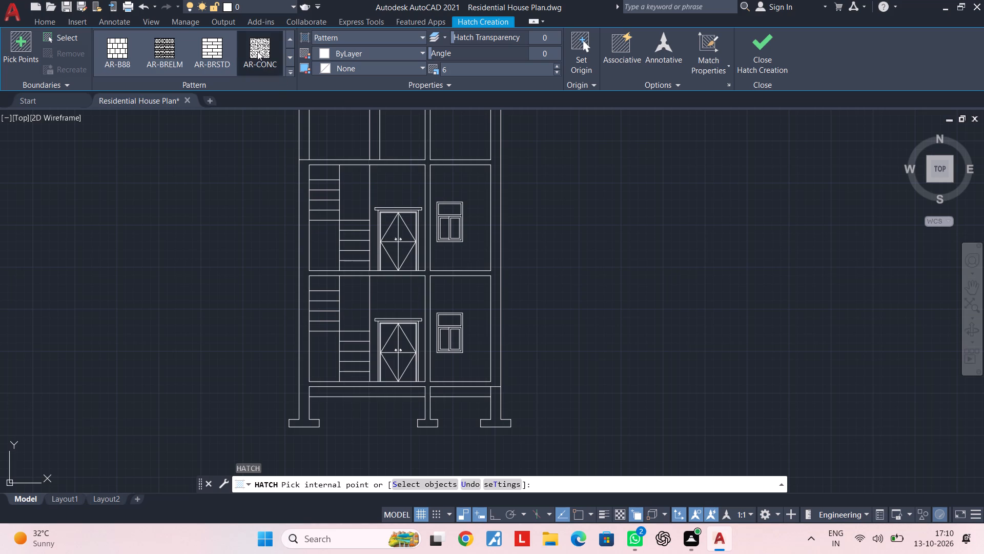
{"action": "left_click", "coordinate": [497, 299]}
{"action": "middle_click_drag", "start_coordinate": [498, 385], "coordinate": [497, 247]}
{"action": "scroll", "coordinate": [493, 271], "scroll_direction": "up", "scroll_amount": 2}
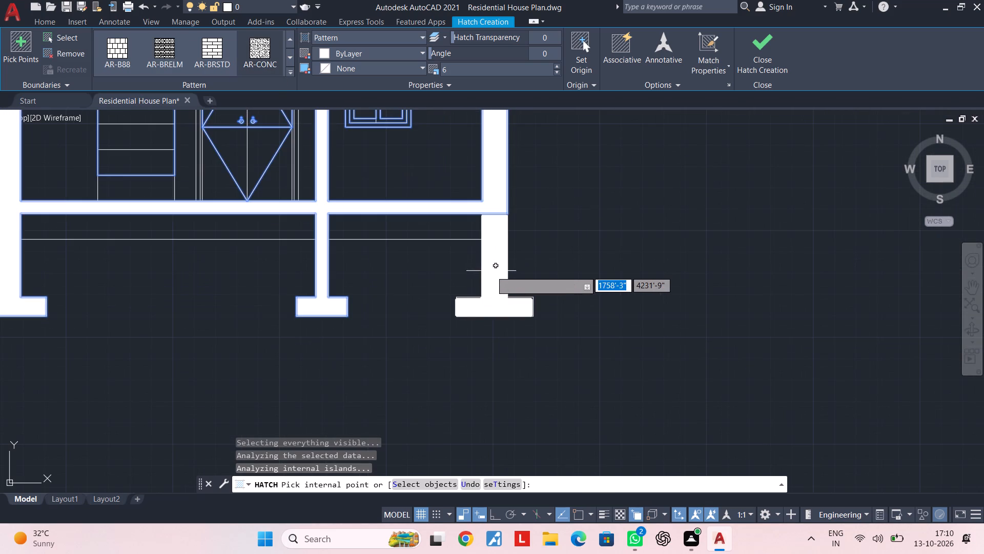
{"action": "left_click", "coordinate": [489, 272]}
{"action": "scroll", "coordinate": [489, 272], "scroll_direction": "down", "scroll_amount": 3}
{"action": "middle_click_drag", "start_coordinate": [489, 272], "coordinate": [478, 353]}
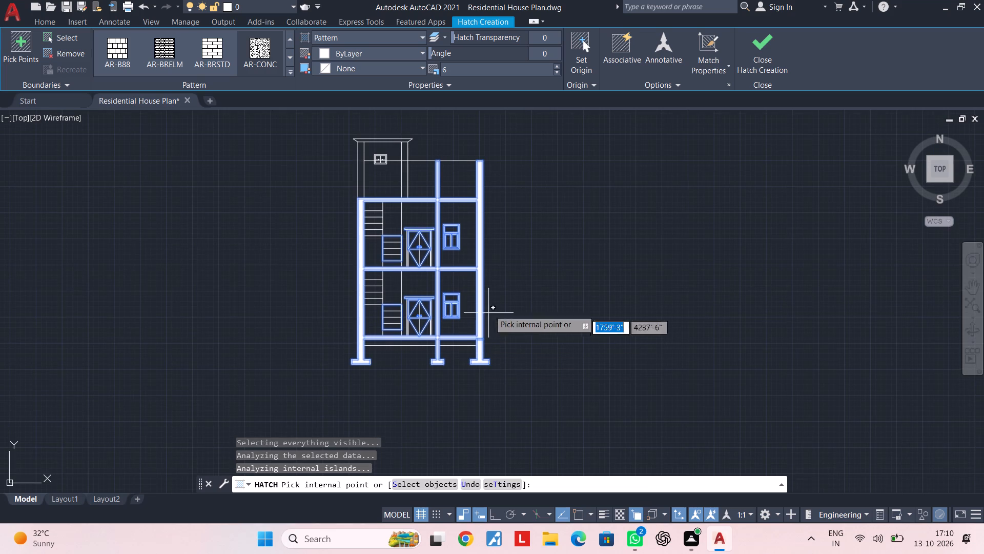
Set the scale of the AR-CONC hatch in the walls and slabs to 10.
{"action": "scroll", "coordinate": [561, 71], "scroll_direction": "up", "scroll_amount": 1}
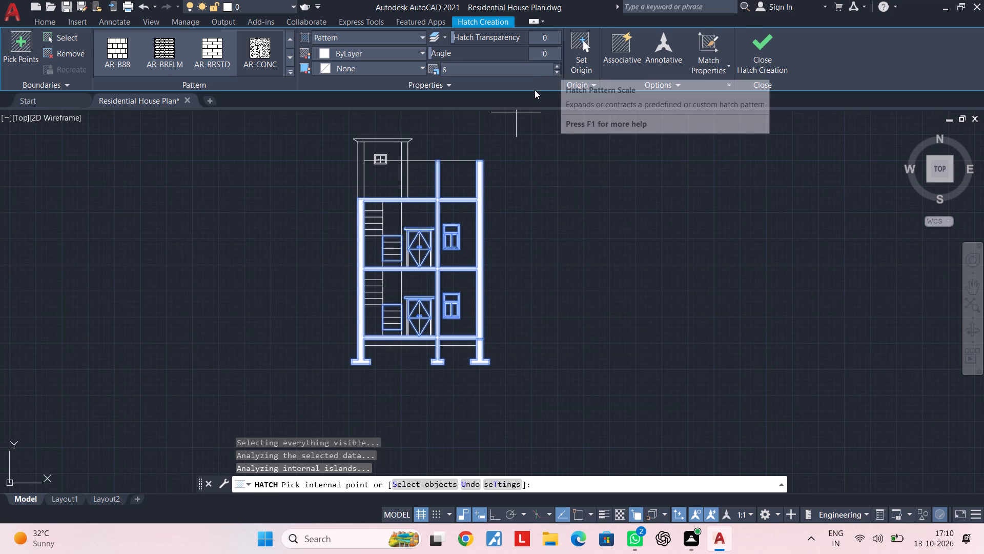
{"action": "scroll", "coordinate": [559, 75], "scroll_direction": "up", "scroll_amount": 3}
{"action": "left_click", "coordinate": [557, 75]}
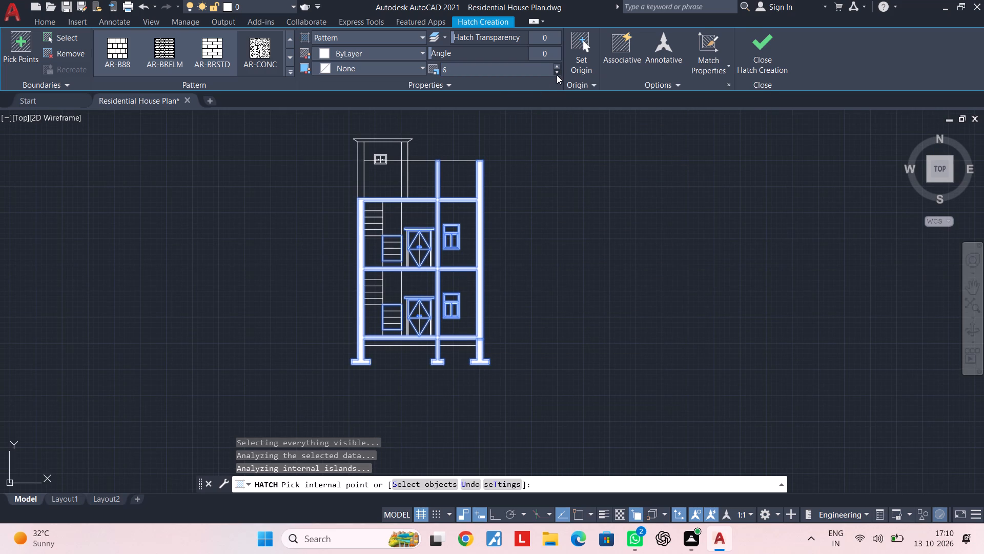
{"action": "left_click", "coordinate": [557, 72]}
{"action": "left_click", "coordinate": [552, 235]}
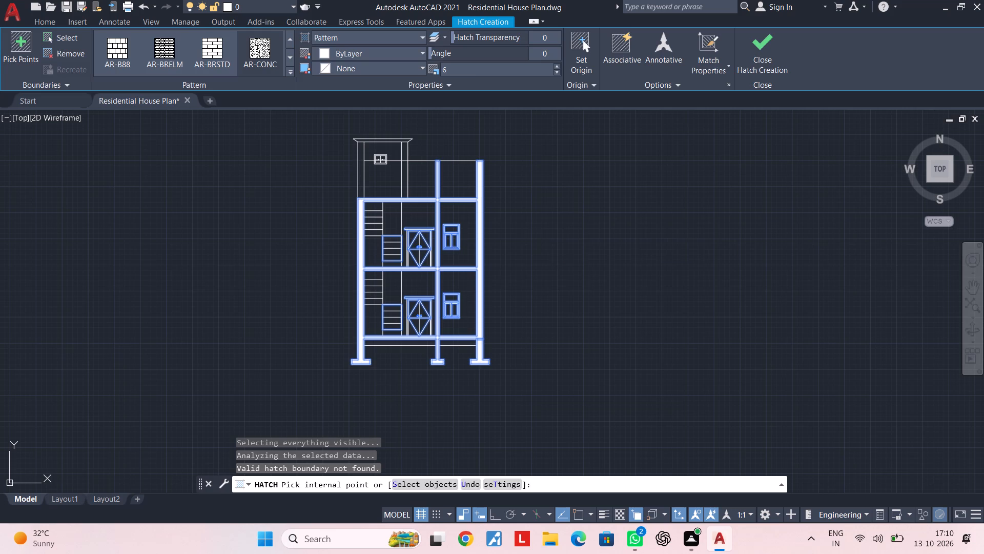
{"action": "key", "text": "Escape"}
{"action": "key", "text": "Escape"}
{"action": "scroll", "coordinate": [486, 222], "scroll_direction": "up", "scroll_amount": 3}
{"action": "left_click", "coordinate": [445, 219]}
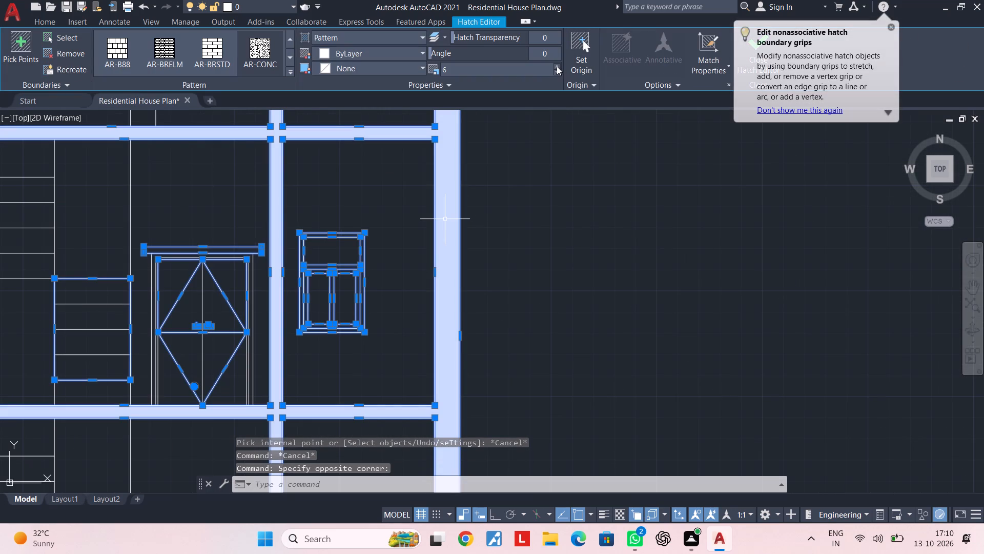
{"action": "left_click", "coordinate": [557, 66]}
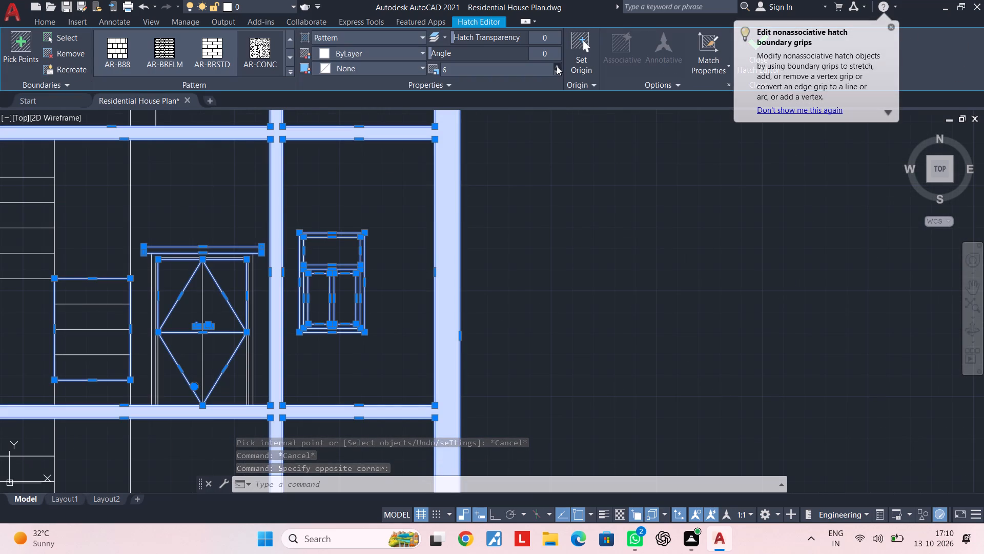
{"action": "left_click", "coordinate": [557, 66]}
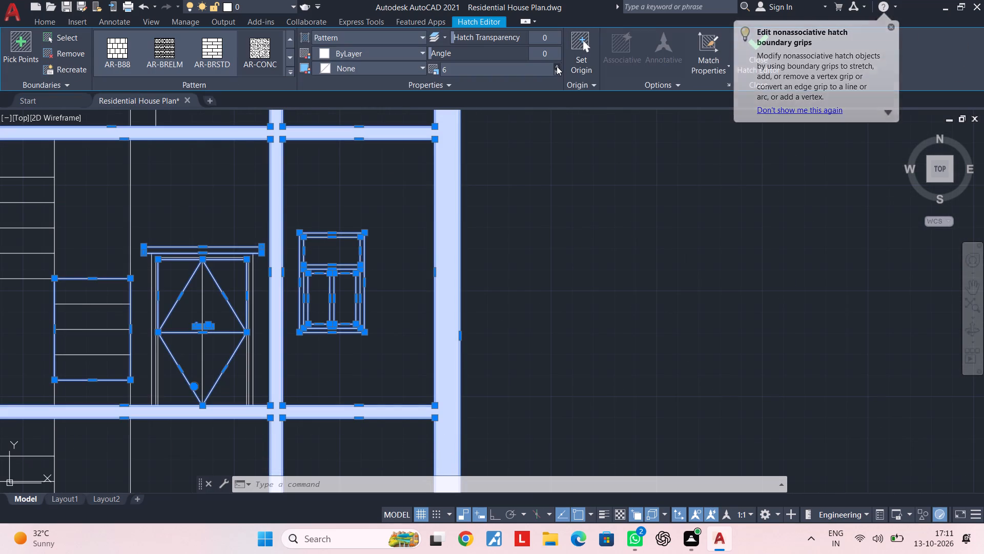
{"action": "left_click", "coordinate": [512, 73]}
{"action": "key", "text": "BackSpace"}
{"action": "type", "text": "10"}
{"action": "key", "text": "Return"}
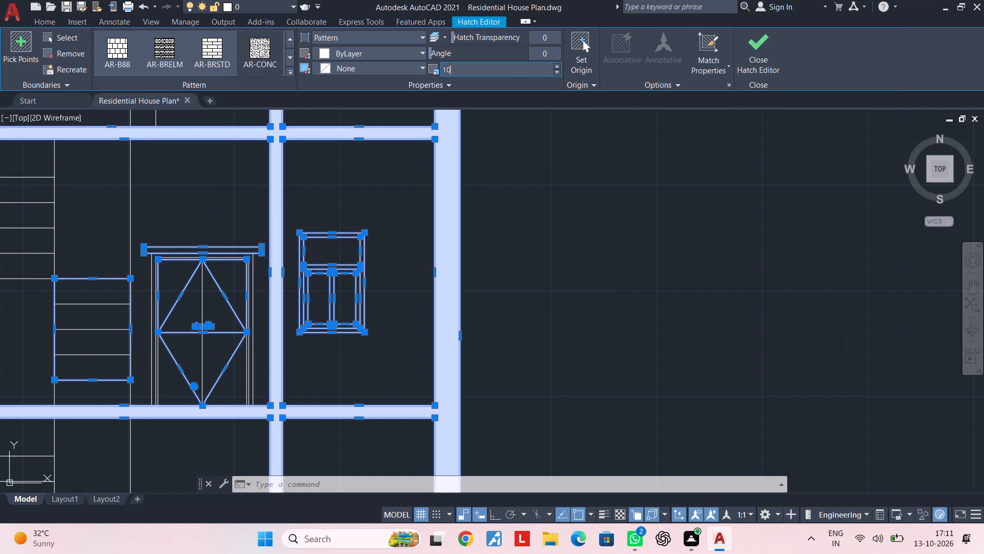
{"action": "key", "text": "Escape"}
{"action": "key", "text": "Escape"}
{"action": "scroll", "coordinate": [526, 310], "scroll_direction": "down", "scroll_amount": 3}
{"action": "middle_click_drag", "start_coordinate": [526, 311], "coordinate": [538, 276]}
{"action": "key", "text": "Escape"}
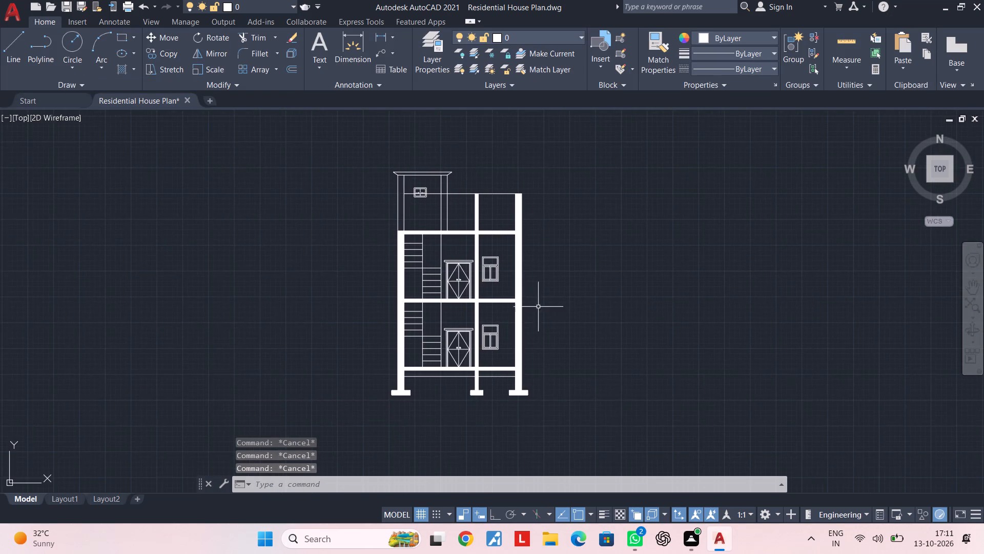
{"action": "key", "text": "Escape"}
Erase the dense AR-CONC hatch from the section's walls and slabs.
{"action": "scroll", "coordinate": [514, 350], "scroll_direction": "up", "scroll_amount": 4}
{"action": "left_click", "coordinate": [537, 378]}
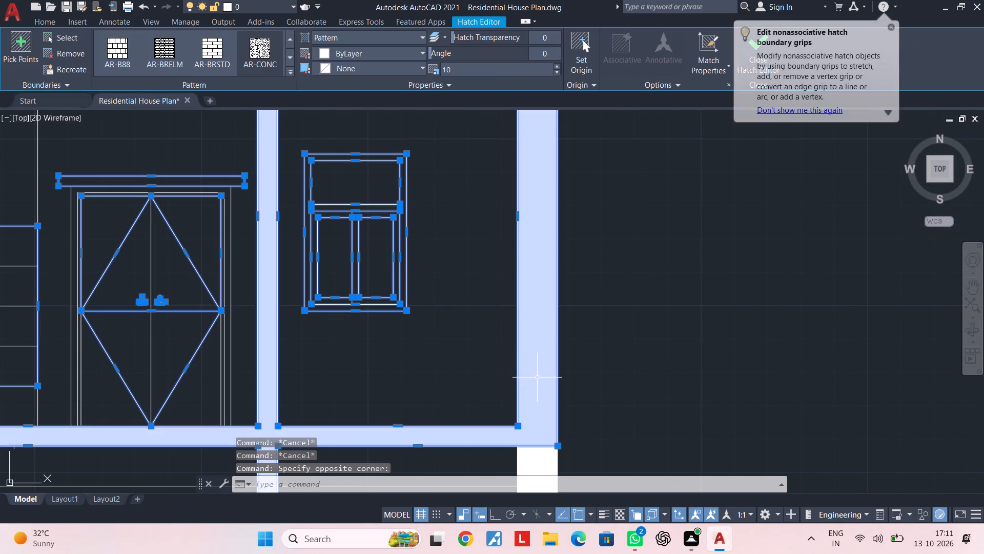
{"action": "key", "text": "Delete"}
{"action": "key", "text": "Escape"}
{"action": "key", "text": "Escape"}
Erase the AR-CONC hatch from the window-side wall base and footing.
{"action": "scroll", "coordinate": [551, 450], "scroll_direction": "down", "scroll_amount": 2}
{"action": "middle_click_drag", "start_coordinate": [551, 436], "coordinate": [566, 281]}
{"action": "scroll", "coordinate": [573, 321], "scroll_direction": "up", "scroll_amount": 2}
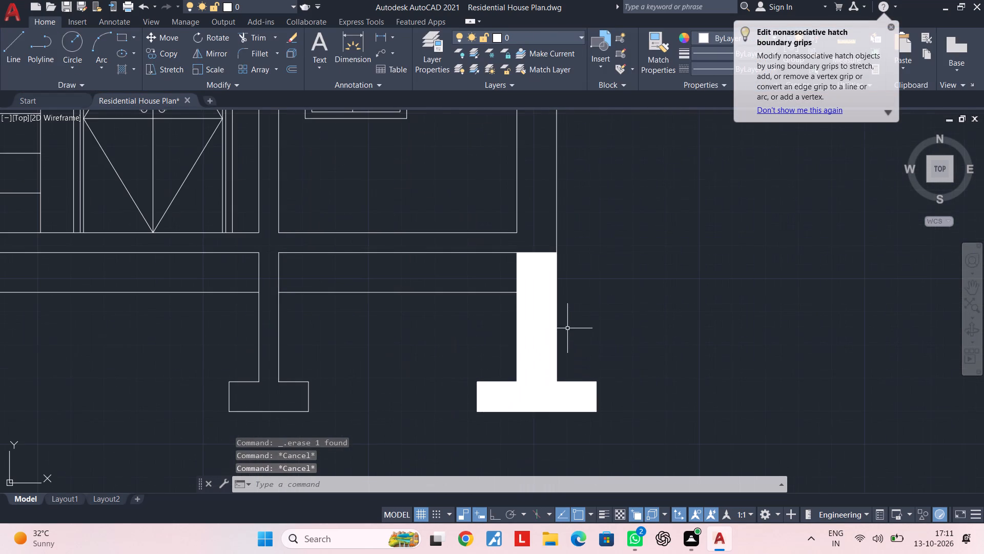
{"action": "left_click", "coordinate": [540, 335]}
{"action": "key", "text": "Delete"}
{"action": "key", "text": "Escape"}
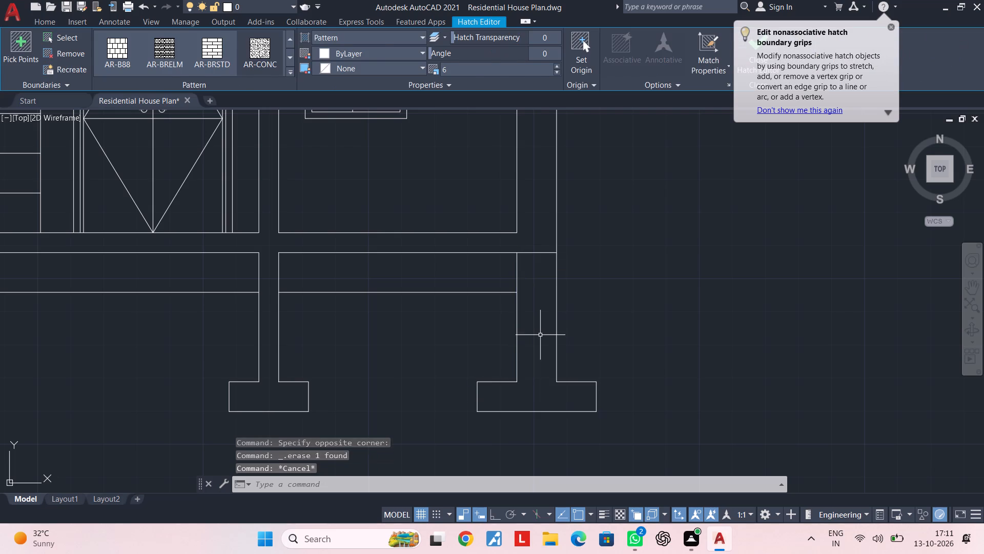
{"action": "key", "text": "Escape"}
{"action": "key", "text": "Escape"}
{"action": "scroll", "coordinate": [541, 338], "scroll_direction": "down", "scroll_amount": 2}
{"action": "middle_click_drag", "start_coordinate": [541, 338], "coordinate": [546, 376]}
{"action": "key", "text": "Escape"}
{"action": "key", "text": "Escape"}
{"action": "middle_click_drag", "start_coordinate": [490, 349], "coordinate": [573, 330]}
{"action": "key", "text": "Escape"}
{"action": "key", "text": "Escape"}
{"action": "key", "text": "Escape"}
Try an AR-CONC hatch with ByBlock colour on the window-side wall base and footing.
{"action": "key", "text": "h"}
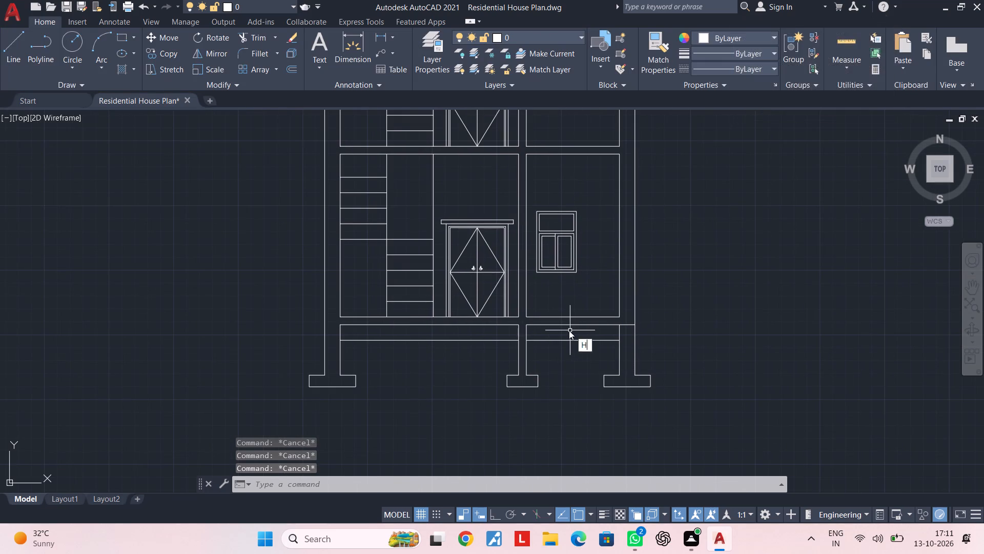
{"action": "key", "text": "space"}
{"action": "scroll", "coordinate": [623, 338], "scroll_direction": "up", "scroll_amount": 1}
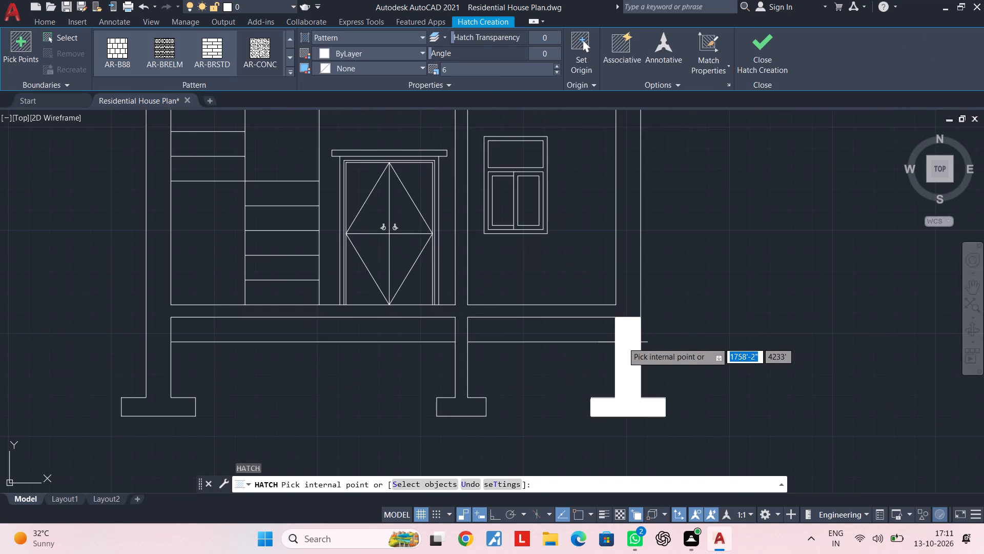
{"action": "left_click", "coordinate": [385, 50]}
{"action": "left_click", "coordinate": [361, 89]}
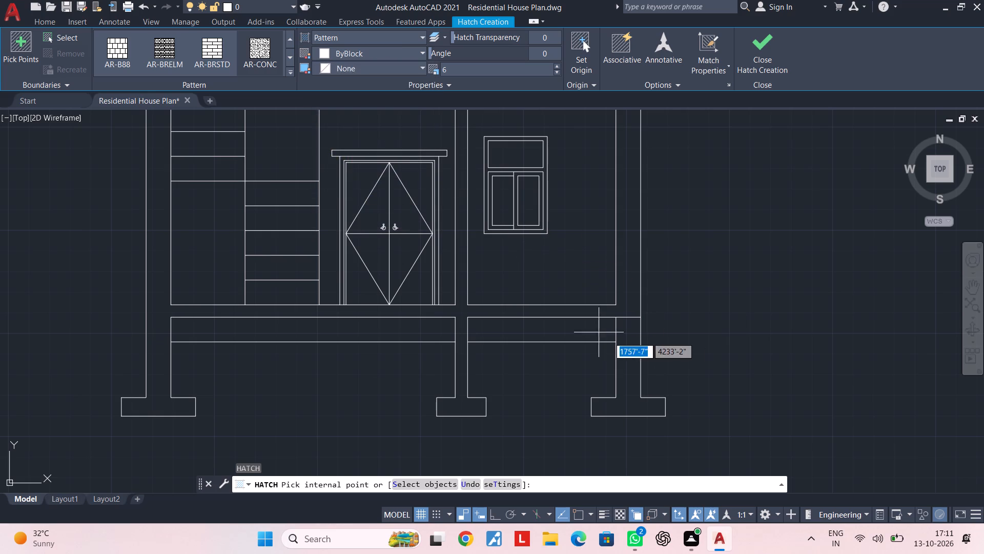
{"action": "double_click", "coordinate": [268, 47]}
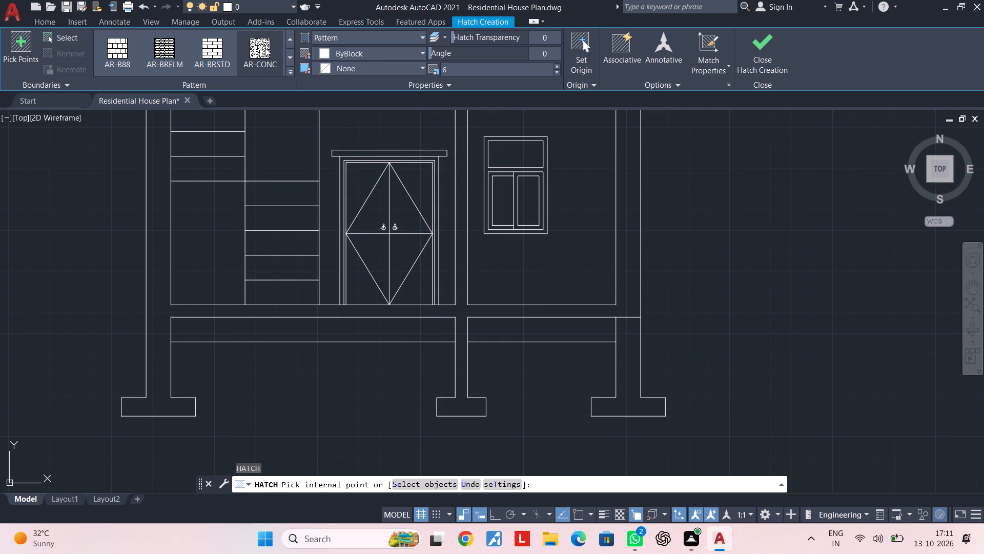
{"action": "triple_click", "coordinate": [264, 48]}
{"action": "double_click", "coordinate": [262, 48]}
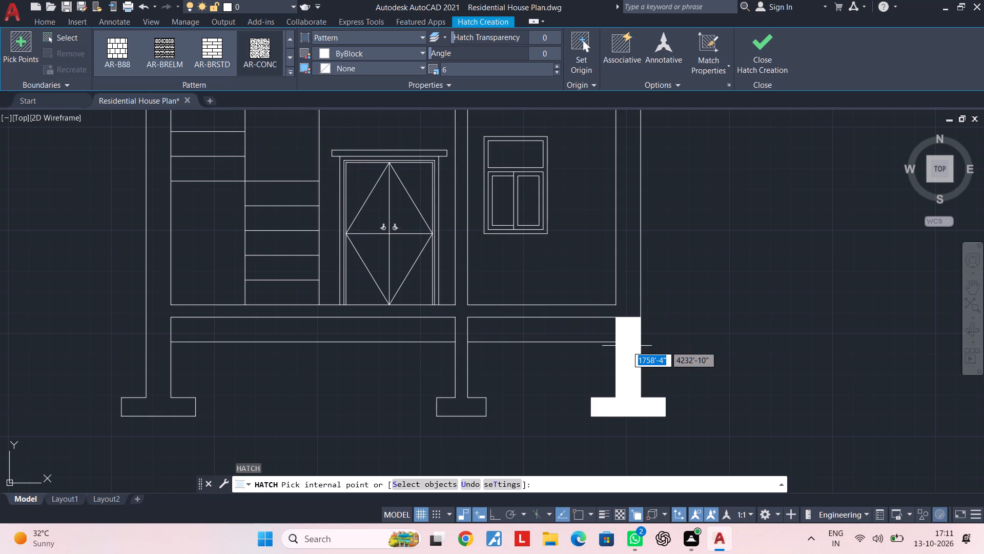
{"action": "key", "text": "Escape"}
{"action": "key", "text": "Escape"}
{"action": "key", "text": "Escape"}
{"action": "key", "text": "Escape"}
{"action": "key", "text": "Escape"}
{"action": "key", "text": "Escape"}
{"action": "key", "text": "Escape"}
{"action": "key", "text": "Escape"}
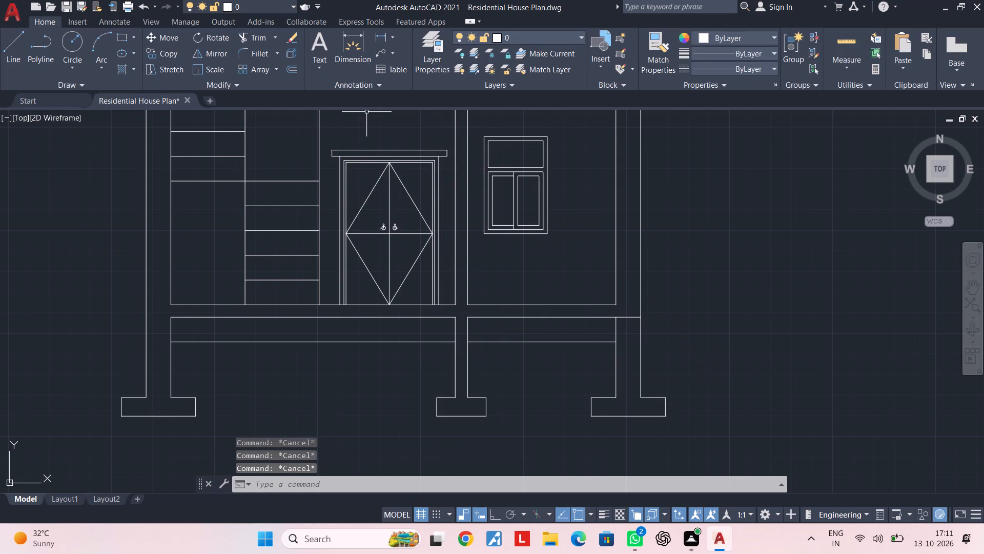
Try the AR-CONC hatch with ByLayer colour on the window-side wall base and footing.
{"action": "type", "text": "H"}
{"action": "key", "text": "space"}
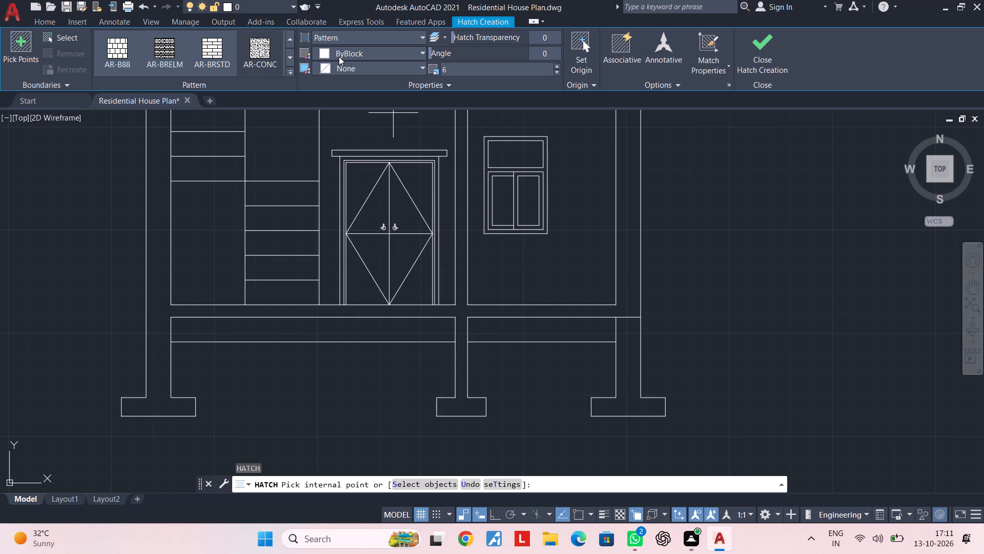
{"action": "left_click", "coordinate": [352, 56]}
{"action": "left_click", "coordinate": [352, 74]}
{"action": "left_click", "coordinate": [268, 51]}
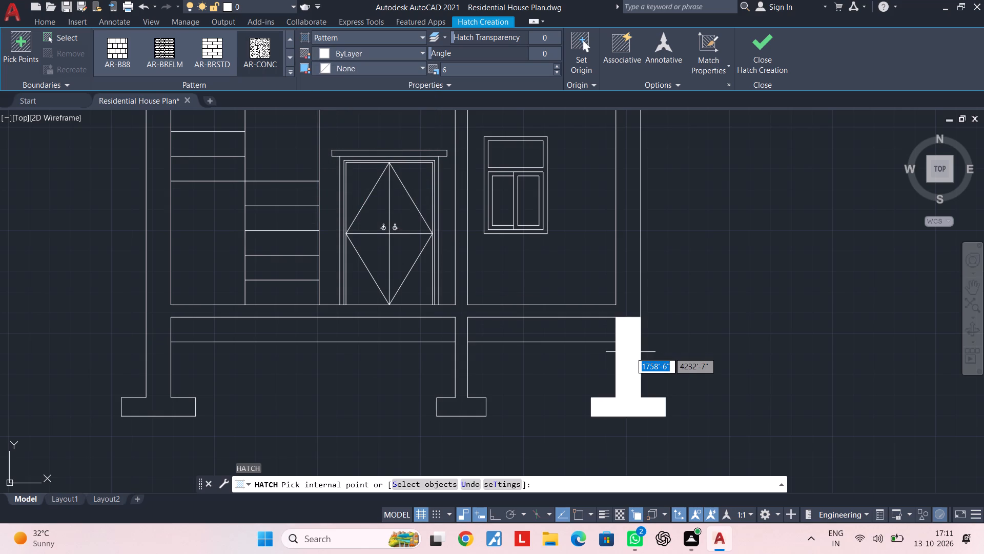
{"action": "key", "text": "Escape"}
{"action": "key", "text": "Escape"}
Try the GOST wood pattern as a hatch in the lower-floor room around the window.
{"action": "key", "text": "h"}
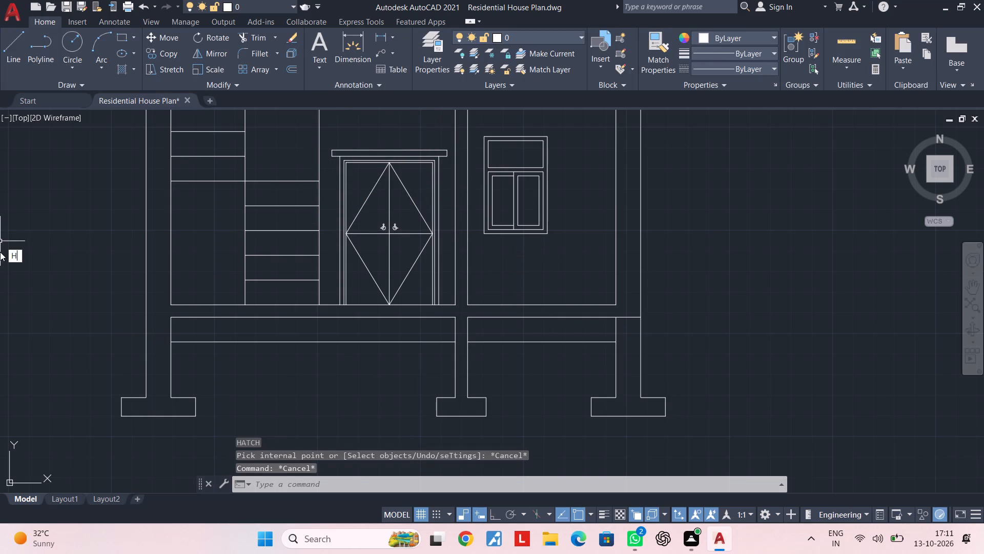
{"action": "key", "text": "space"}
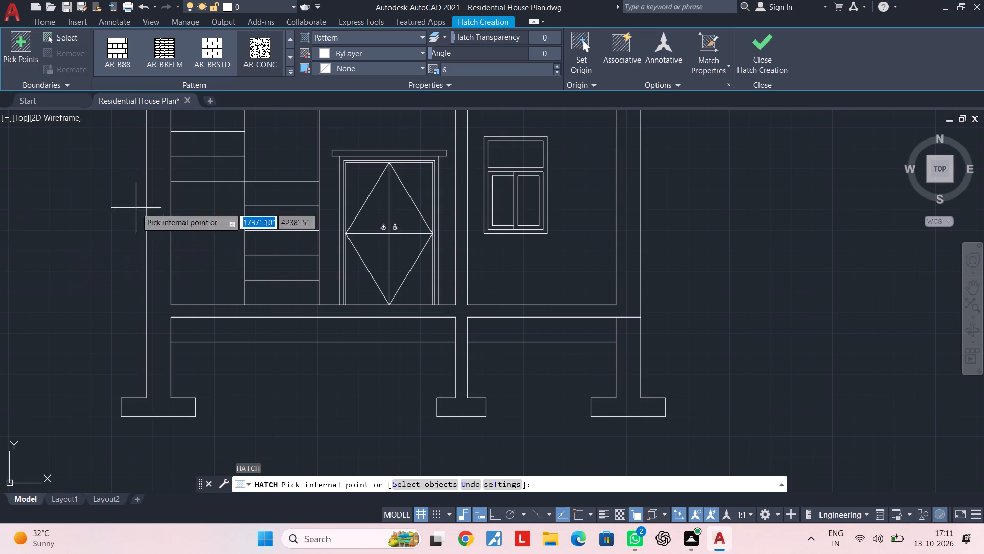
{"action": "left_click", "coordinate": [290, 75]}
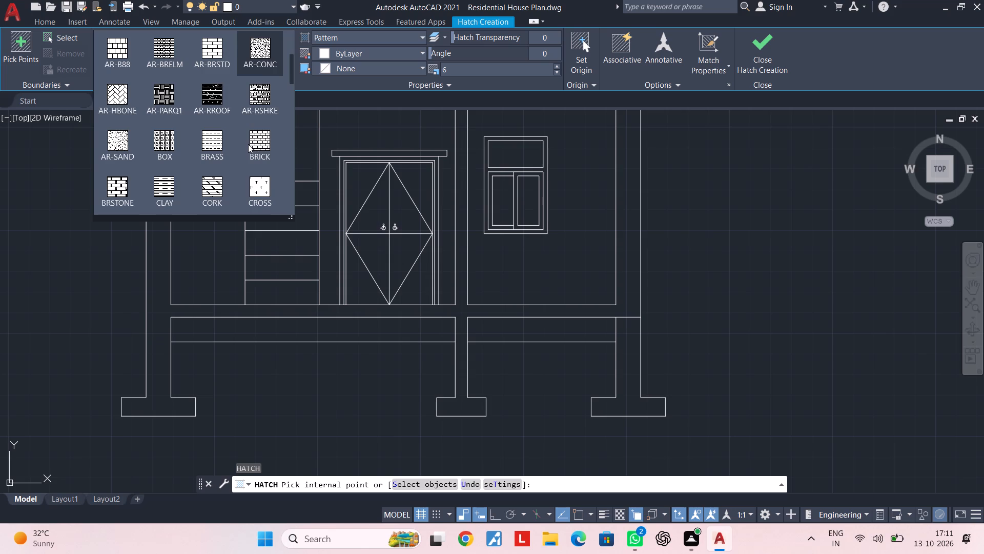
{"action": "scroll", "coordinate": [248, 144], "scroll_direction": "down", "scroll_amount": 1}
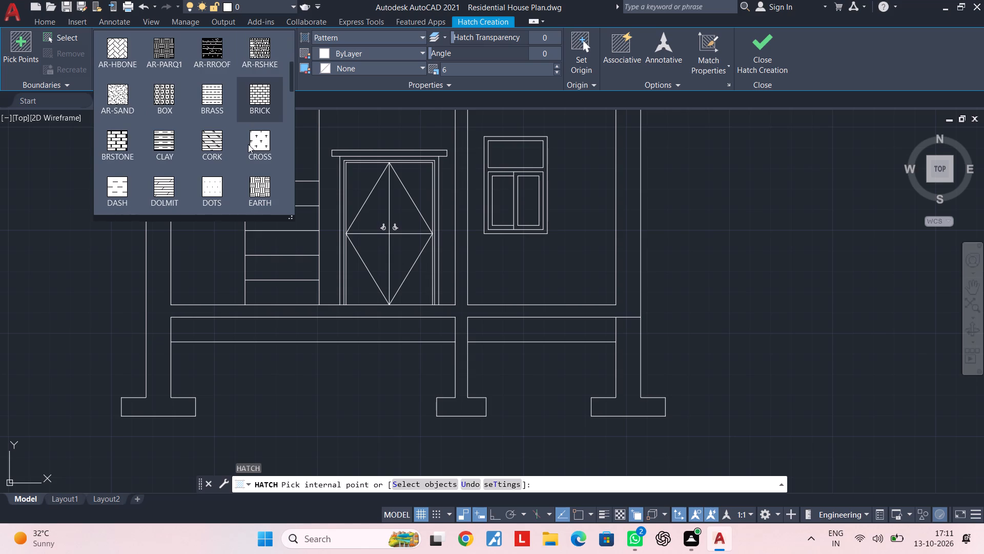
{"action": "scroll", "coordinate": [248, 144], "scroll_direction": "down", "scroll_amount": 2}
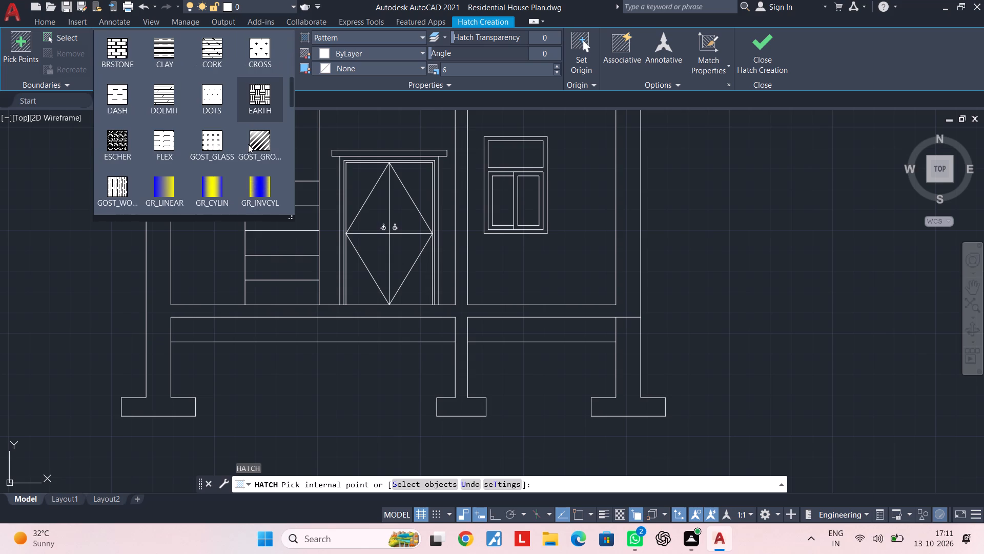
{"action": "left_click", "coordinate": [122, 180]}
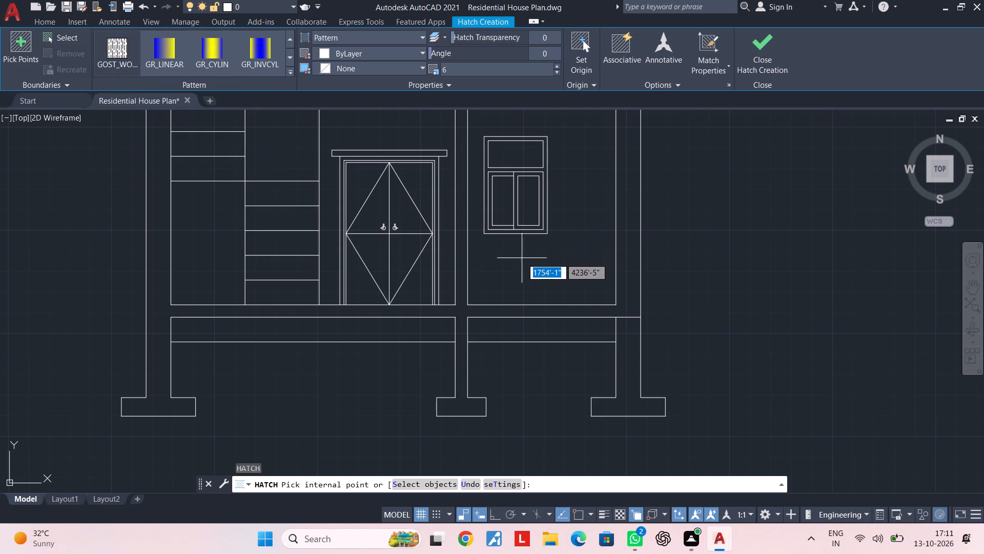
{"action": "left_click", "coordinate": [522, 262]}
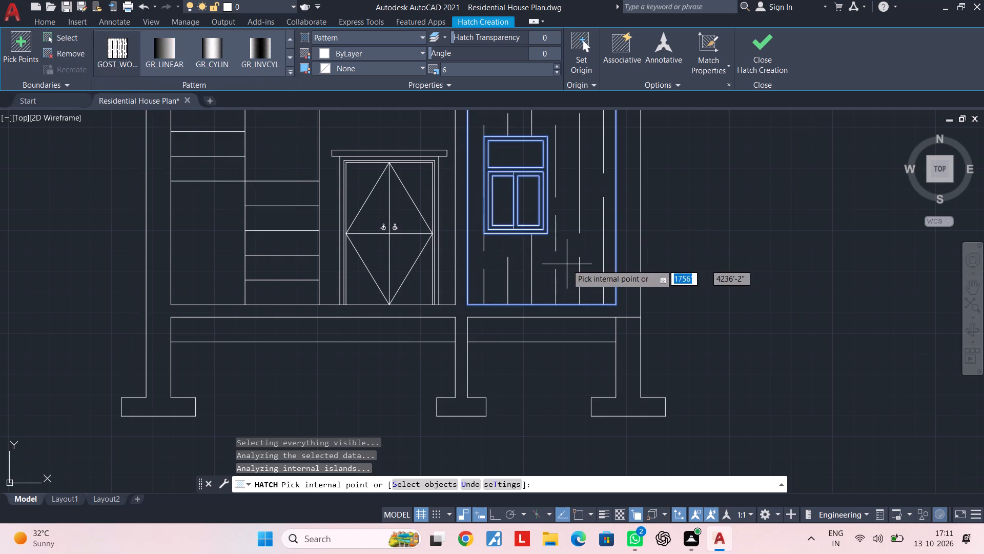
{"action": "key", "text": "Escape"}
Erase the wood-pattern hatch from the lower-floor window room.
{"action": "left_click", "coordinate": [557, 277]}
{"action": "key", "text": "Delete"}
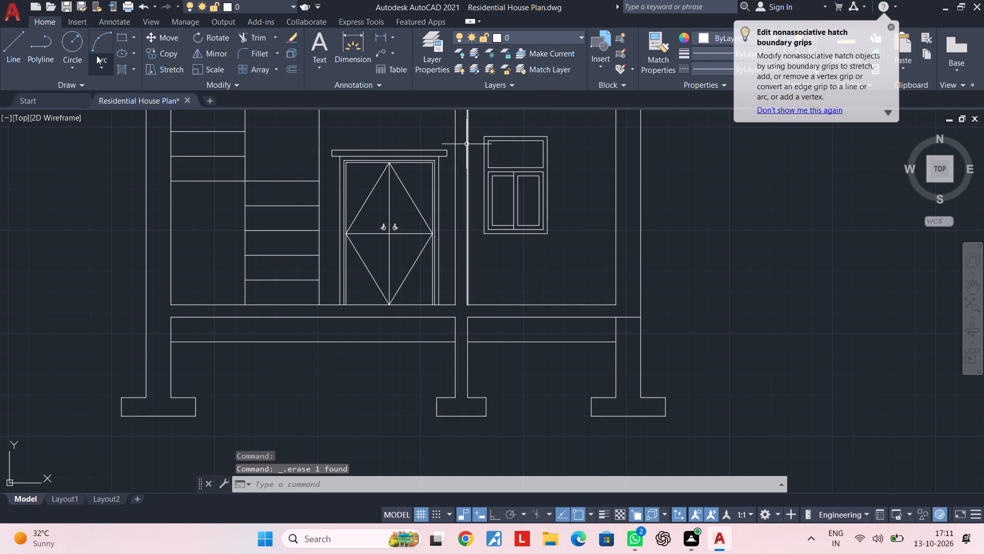
Look through the available hatch patterns for one suited to the lower-floor room walls.
{"action": "key", "text": "h"}
{"action": "key", "text": "space"}
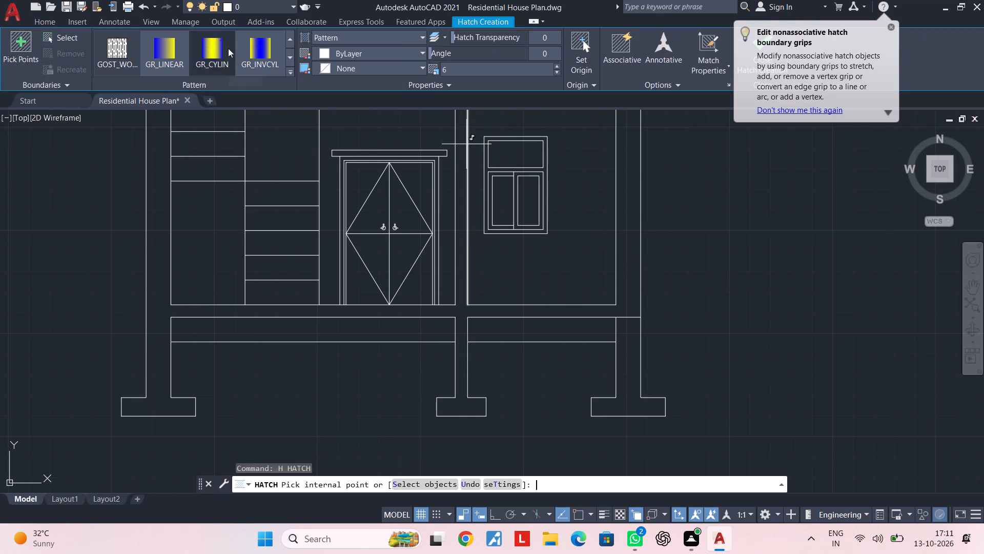
{"action": "scroll", "coordinate": [195, 41], "scroll_direction": "up", "scroll_amount": 1}
{"action": "scroll", "coordinate": [195, 41], "scroll_direction": "down", "scroll_amount": 1}
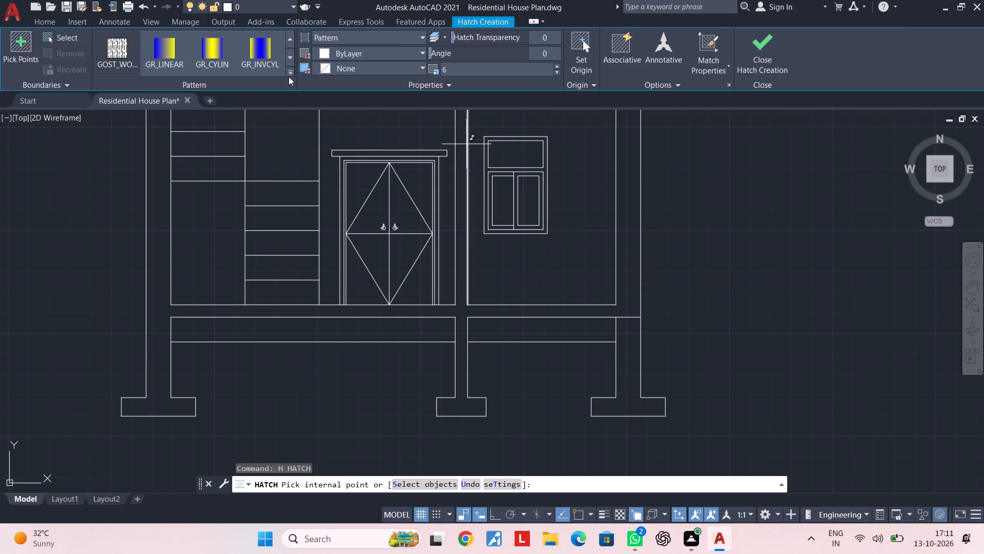
{"action": "left_click", "coordinate": [289, 72]}
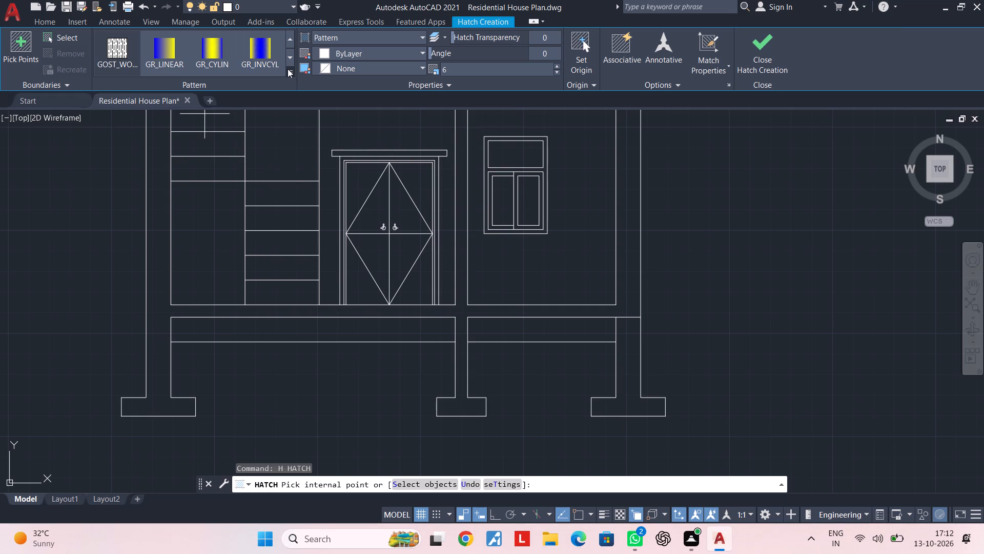
{"action": "left_click", "coordinate": [289, 69]}
{"action": "scroll", "coordinate": [240, 84], "scroll_direction": "down", "scroll_amount": 3}
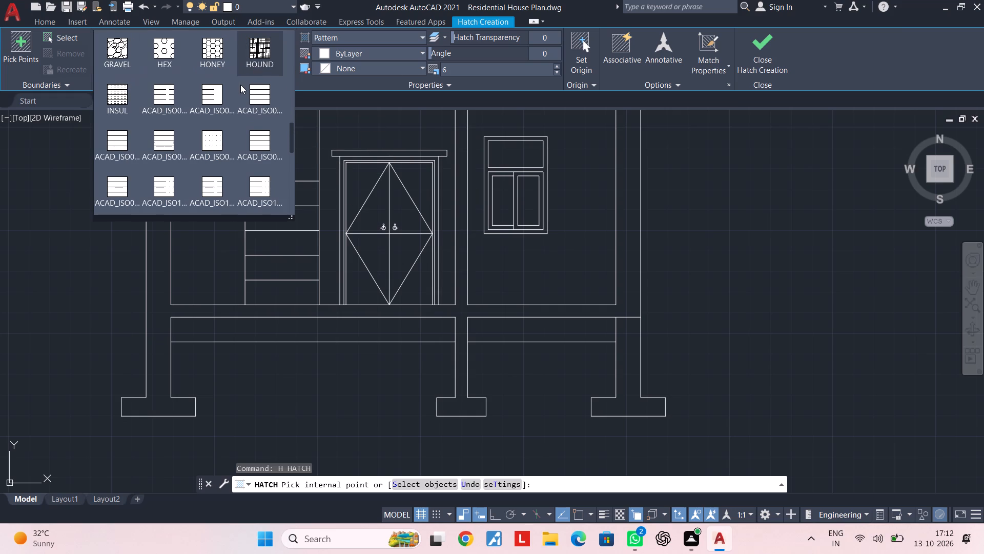
{"action": "scroll", "coordinate": [240, 85], "scroll_direction": "down", "scroll_amount": 5}
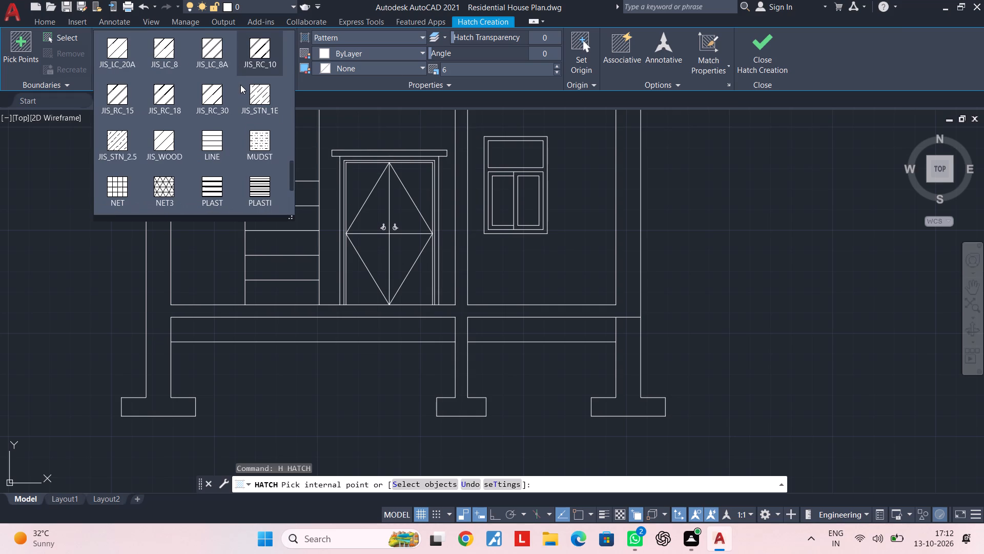
{"action": "scroll", "coordinate": [240, 85], "scroll_direction": "down", "scroll_amount": 2}
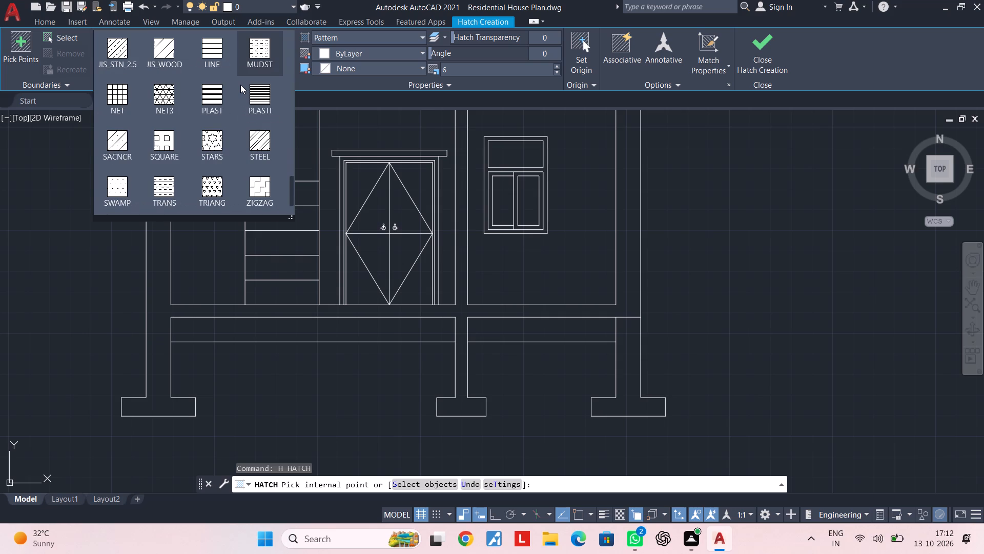
{"action": "scroll", "coordinate": [240, 85], "scroll_direction": "down", "scroll_amount": 1}
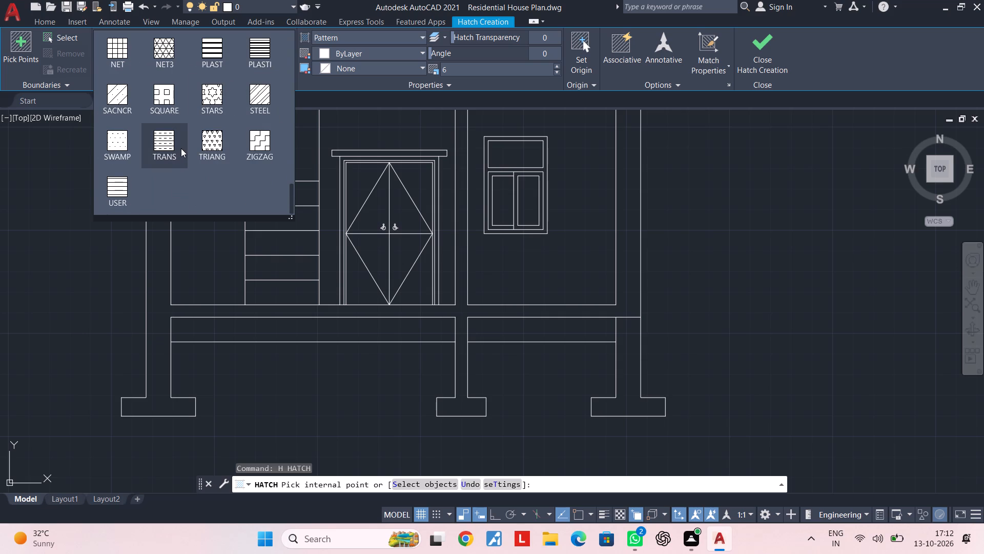
{"action": "scroll", "coordinate": [180, 150], "scroll_direction": "up", "scroll_amount": 1}
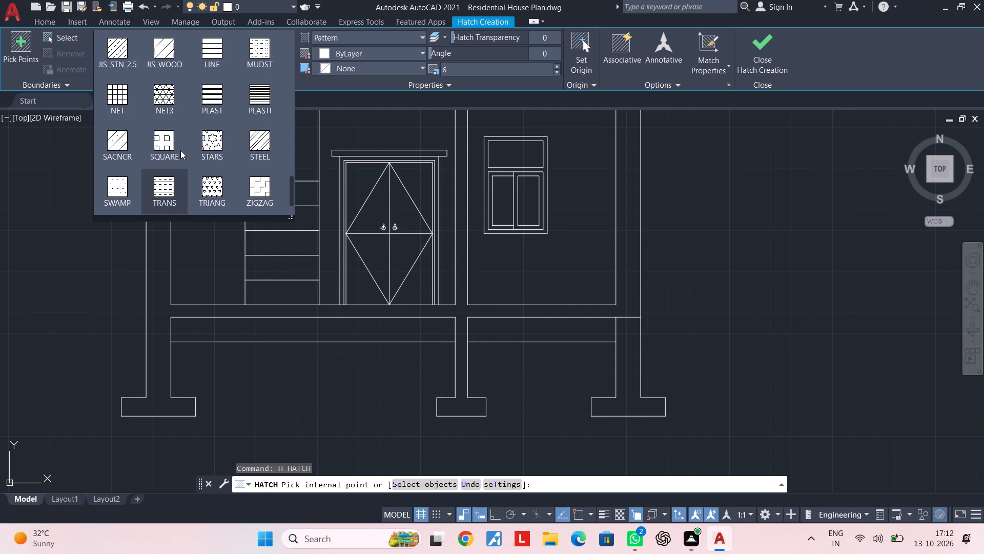
{"action": "scroll", "coordinate": [180, 150], "scroll_direction": "up", "scroll_amount": 2}
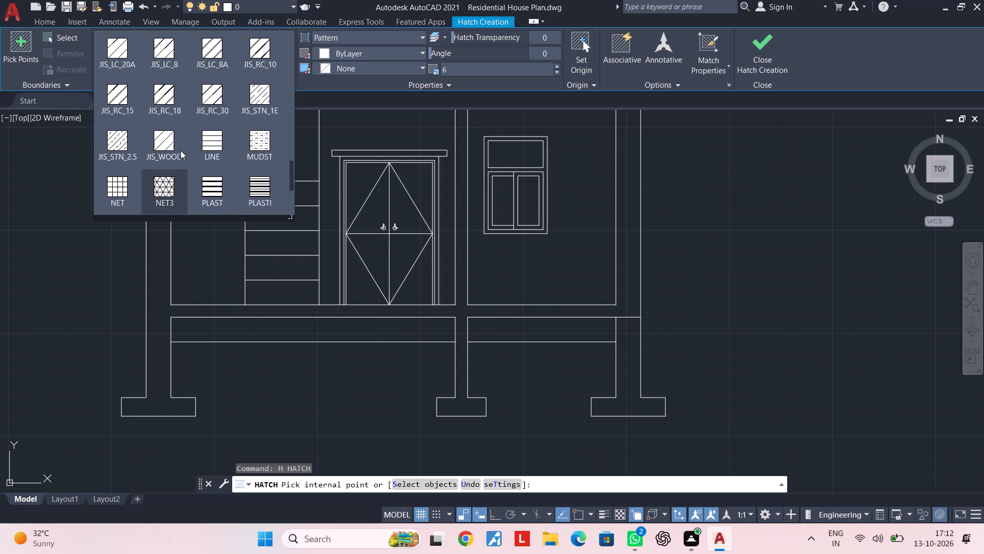
{"action": "scroll", "coordinate": [180, 150], "scroll_direction": "up", "scroll_amount": 1}
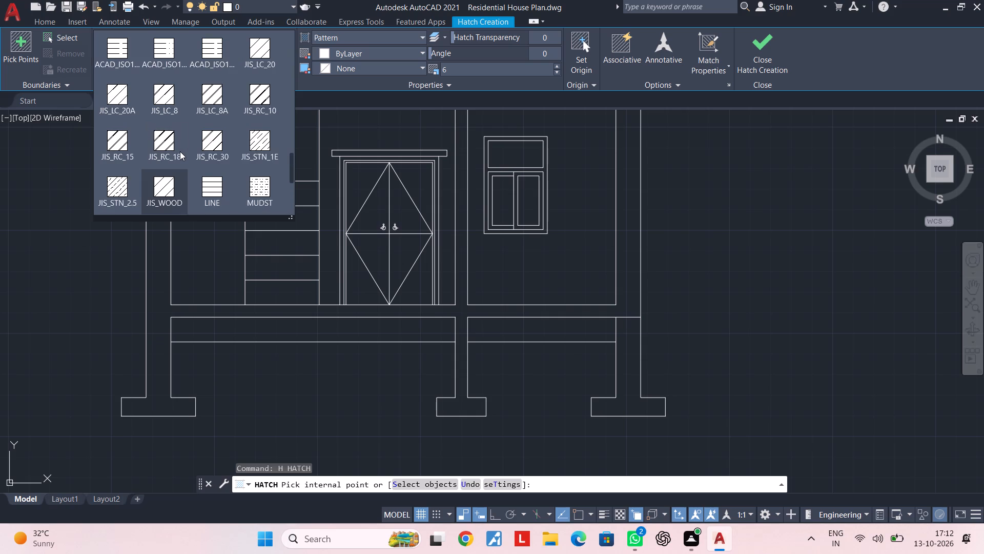
{"action": "scroll", "coordinate": [180, 151], "scroll_direction": "up", "scroll_amount": 4}
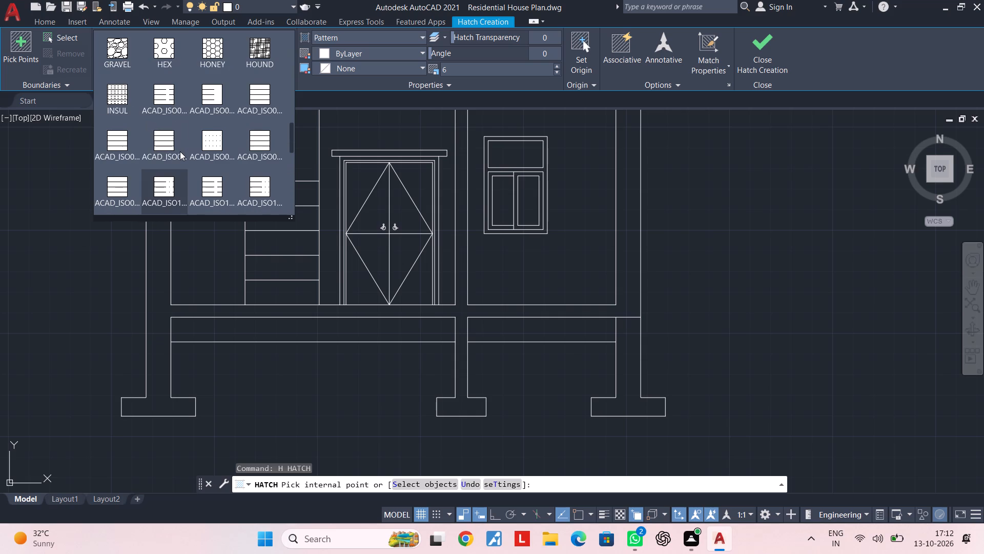
{"action": "scroll", "coordinate": [180, 151], "scroll_direction": "up", "scroll_amount": 1}
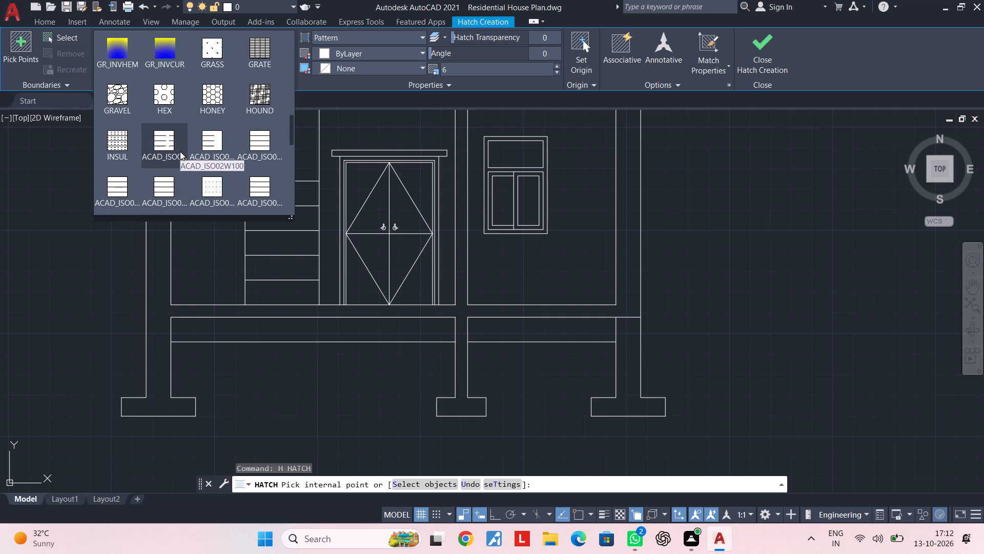
{"action": "scroll", "coordinate": [179, 151], "scroll_direction": "up", "scroll_amount": 1}
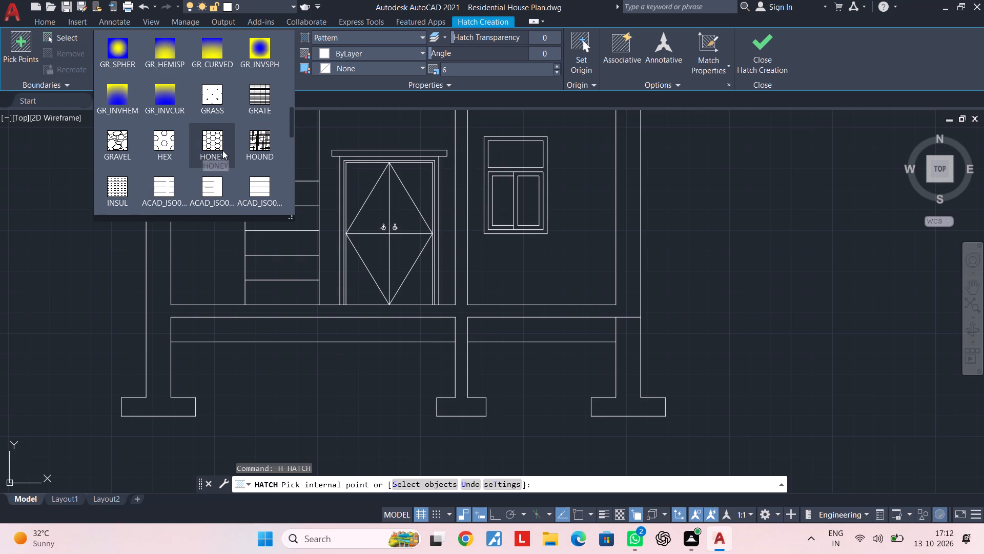
{"action": "scroll", "coordinate": [226, 137], "scroll_direction": "up", "scroll_amount": 3}
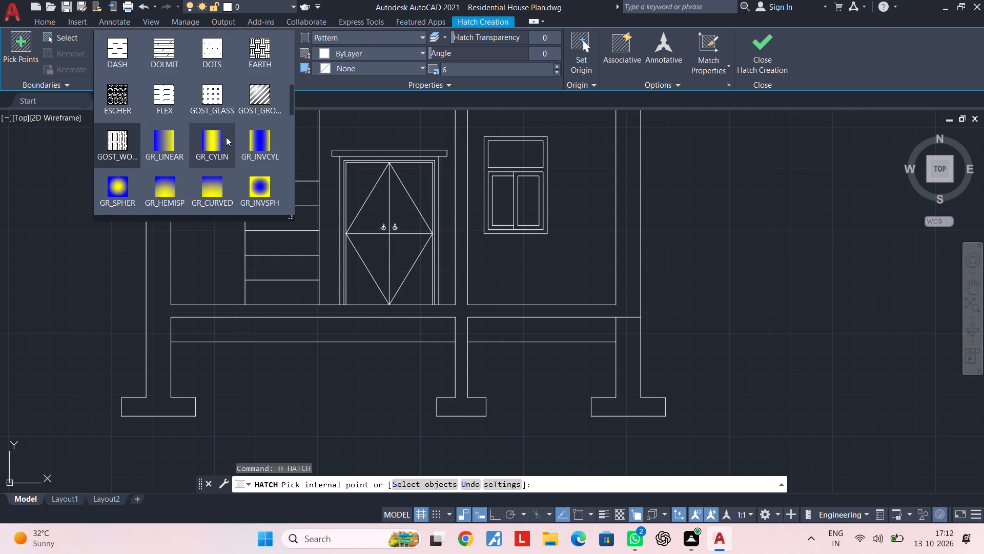
{"action": "scroll", "coordinate": [227, 137], "scroll_direction": "up", "scroll_amount": 1}
{"action": "scroll", "coordinate": [181, 132], "scroll_direction": "up", "scroll_amount": 1}
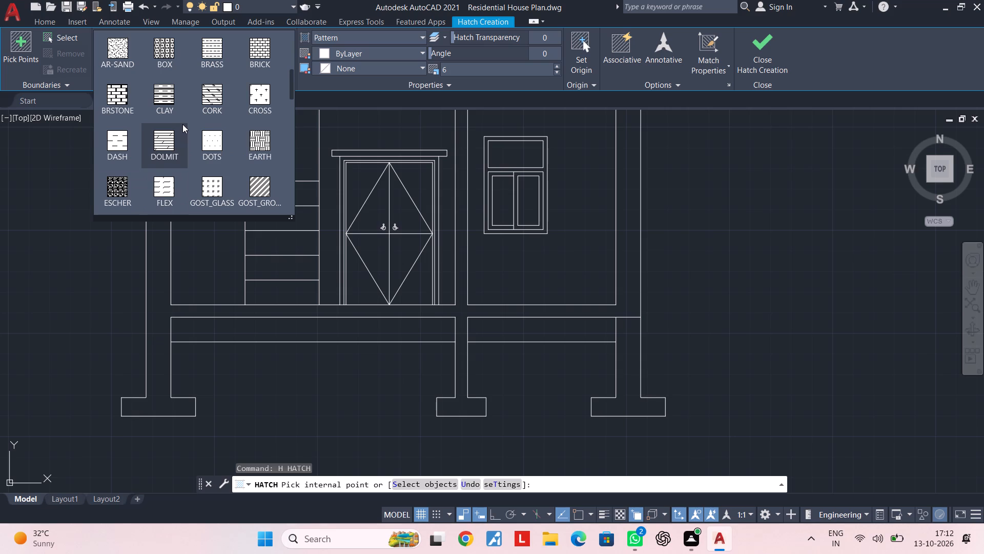
{"action": "scroll", "coordinate": [182, 124], "scroll_direction": "up", "scroll_amount": 1}
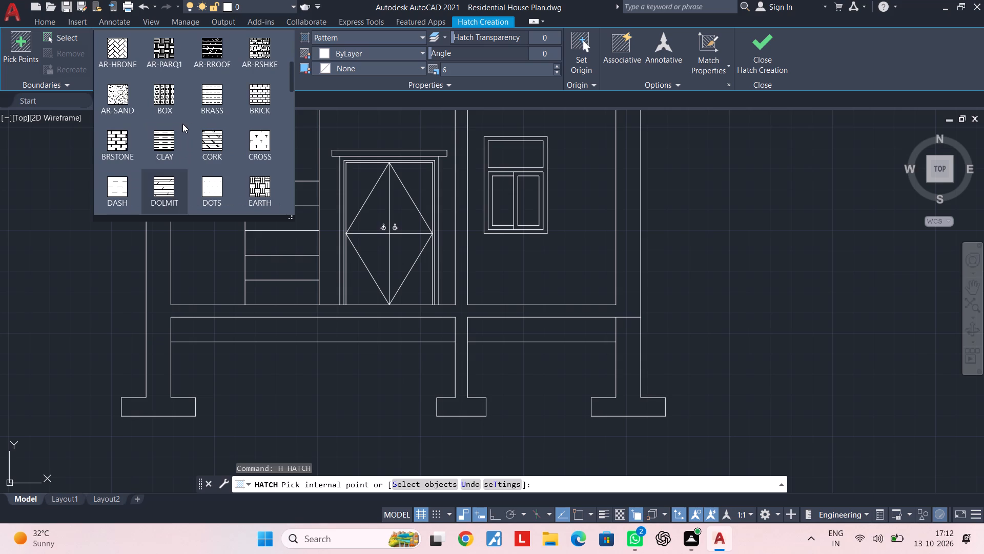
{"action": "scroll", "coordinate": [182, 124], "scroll_direction": "up", "scroll_amount": 2}
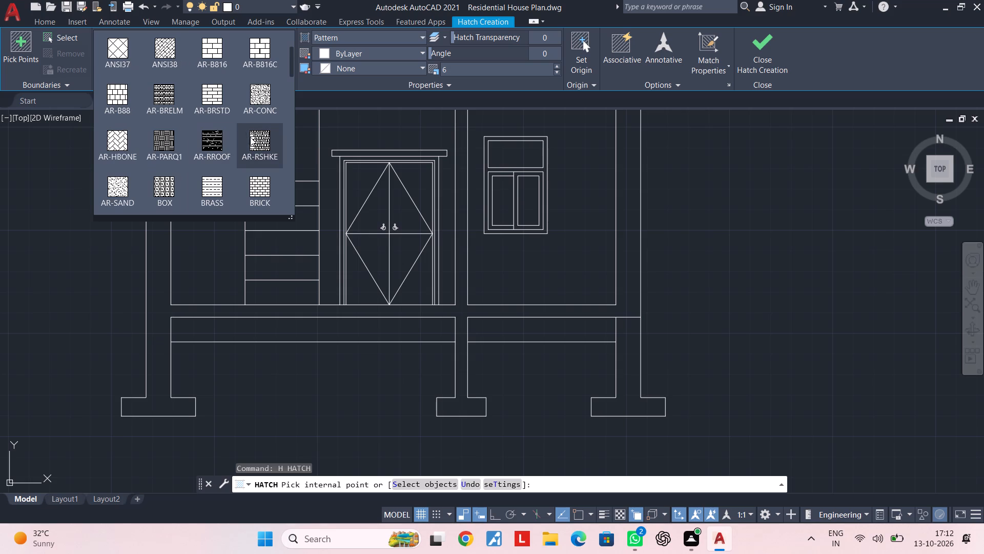
{"action": "scroll", "coordinate": [253, 131], "scroll_direction": "up", "scroll_amount": 3}
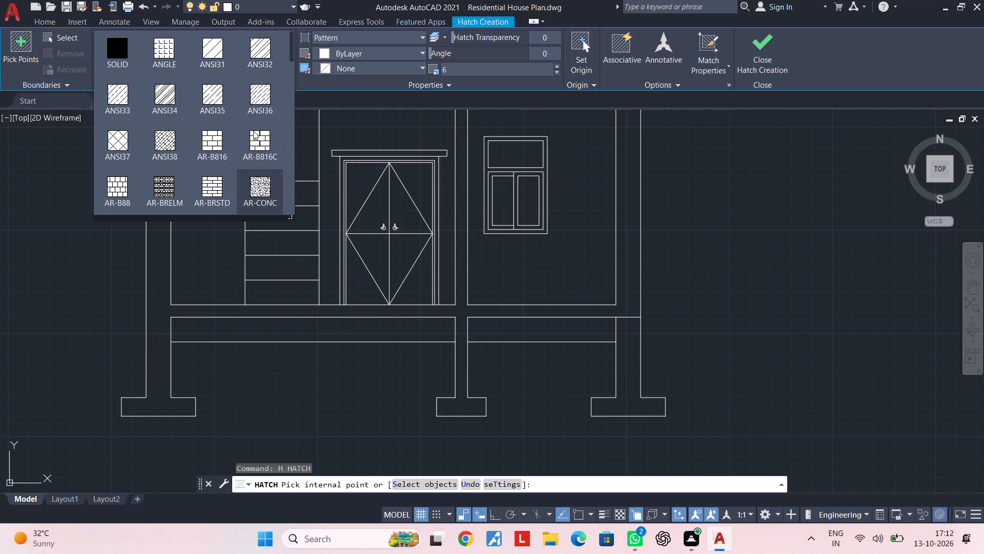
{"action": "scroll", "coordinate": [253, 131], "scroll_direction": "up", "scroll_amount": 1}
{"action": "scroll", "coordinate": [169, 142], "scroll_direction": "up", "scroll_amount": 2}
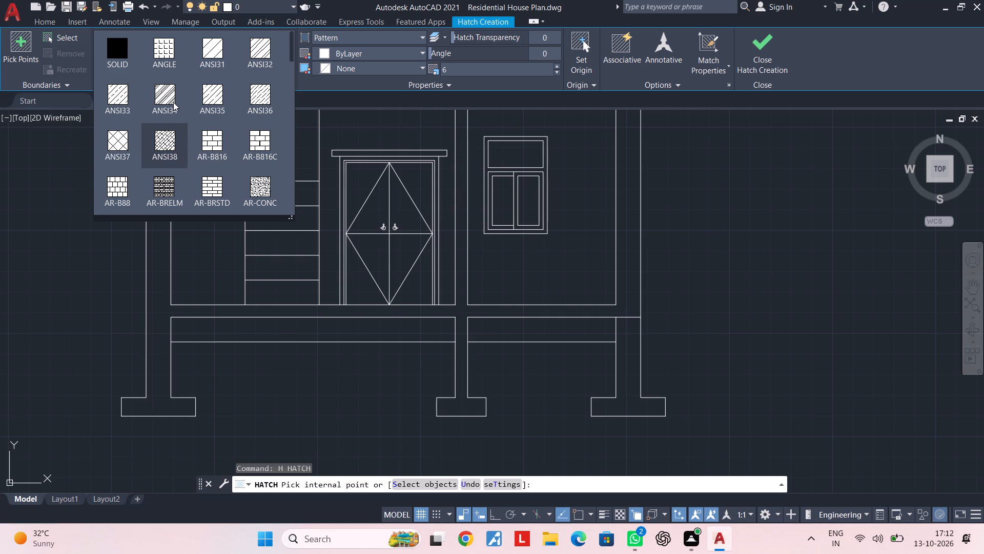
Hatch the lower-floor room wall around the double door with the AR-BRSTD brick pattern.
{"action": "left_click", "coordinate": [209, 182]}
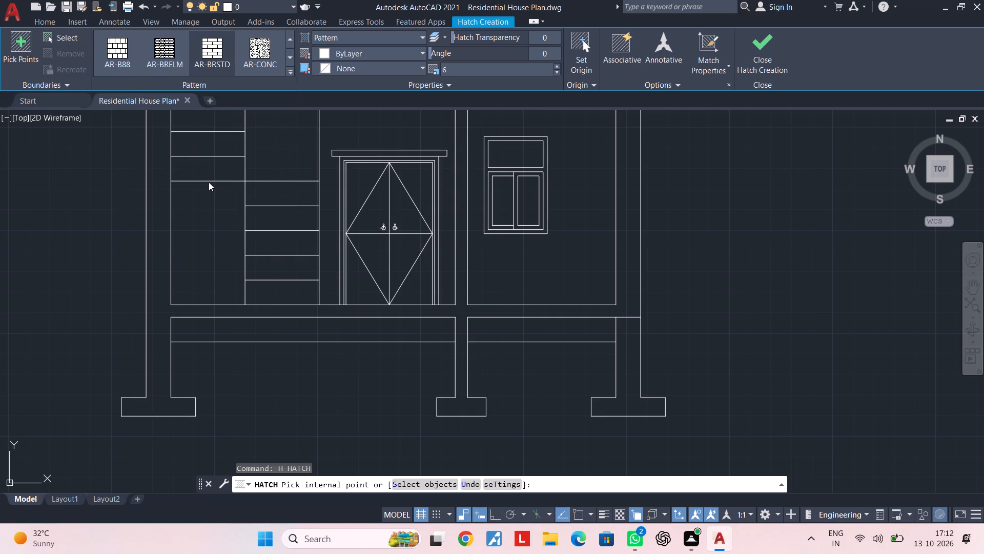
{"action": "scroll", "coordinate": [479, 259], "scroll_direction": "down", "scroll_amount": 1}
{"action": "middle_click_drag", "start_coordinate": [498, 264], "coordinate": [487, 351]}
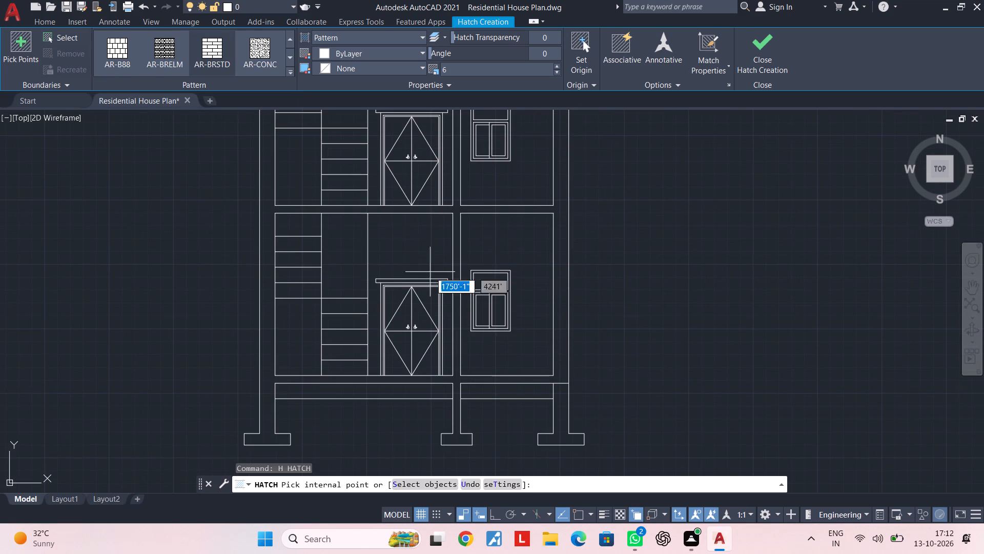
{"action": "left_click", "coordinate": [407, 242]}
{"action": "scroll", "coordinate": [407, 242], "scroll_direction": "up", "scroll_amount": 3}
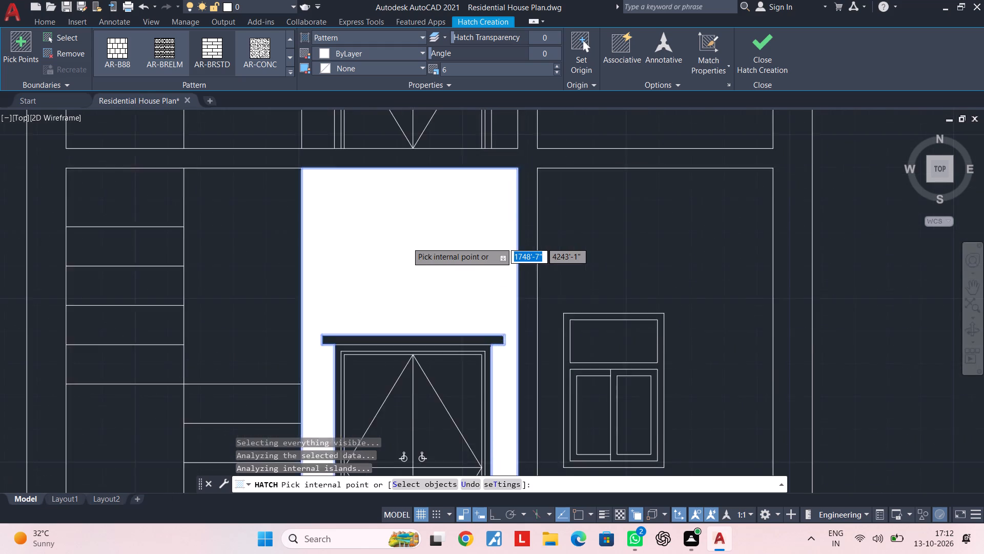
{"action": "scroll", "coordinate": [407, 242], "scroll_direction": "up", "scroll_amount": 1}
{"action": "scroll", "coordinate": [407, 242], "scroll_direction": "down", "scroll_amount": 4}
{"action": "scroll", "coordinate": [419, 243], "scroll_direction": "up", "scroll_amount": 3}
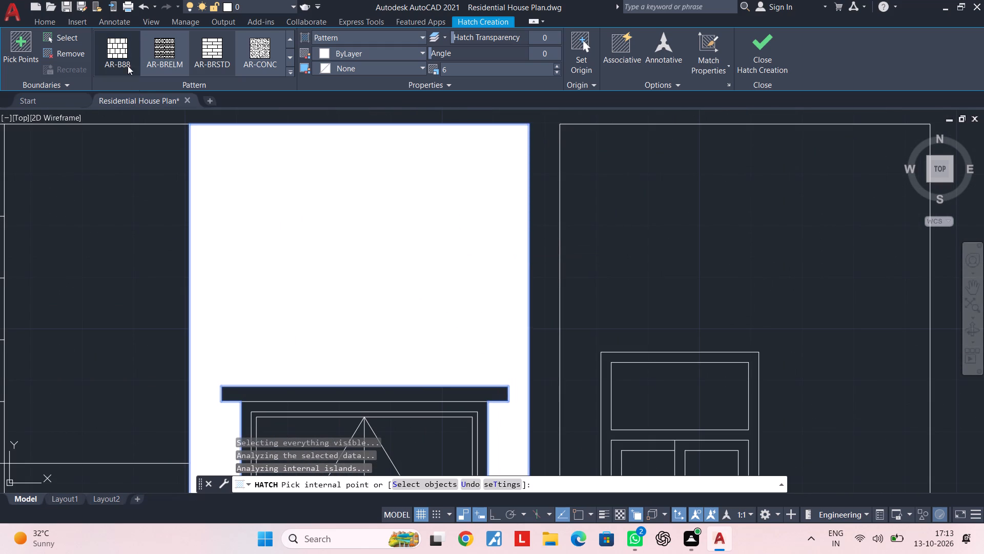
Switch the hatch pattern to AR-B88 and hatch the lower-floor room wall around the window.
{"action": "left_click", "coordinate": [109, 34]}
{"action": "left_click", "coordinate": [649, 241]}
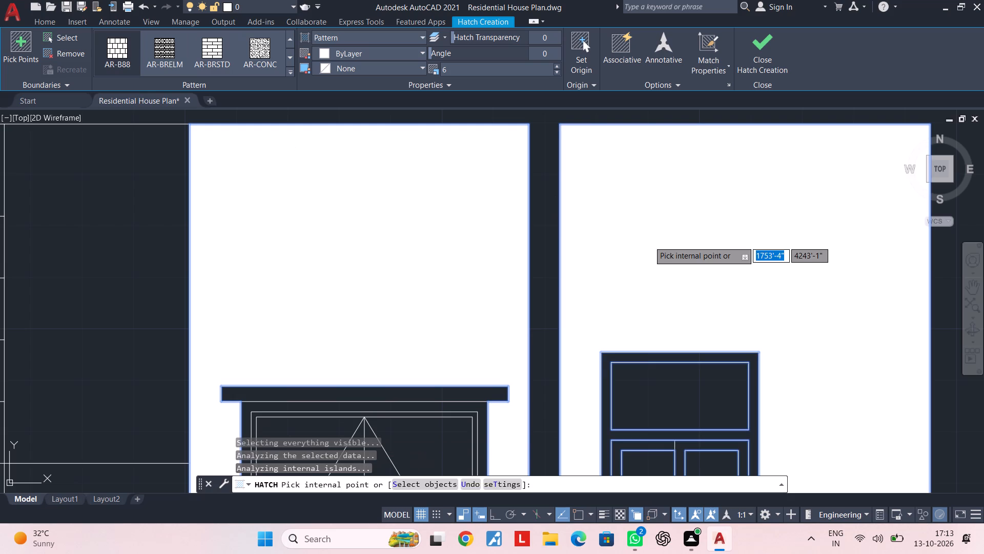
{"action": "key", "text": "Escape"}
Reduce the scale of the hatch around the lower-floor window to 0.
{"action": "left_click", "coordinate": [655, 252]}
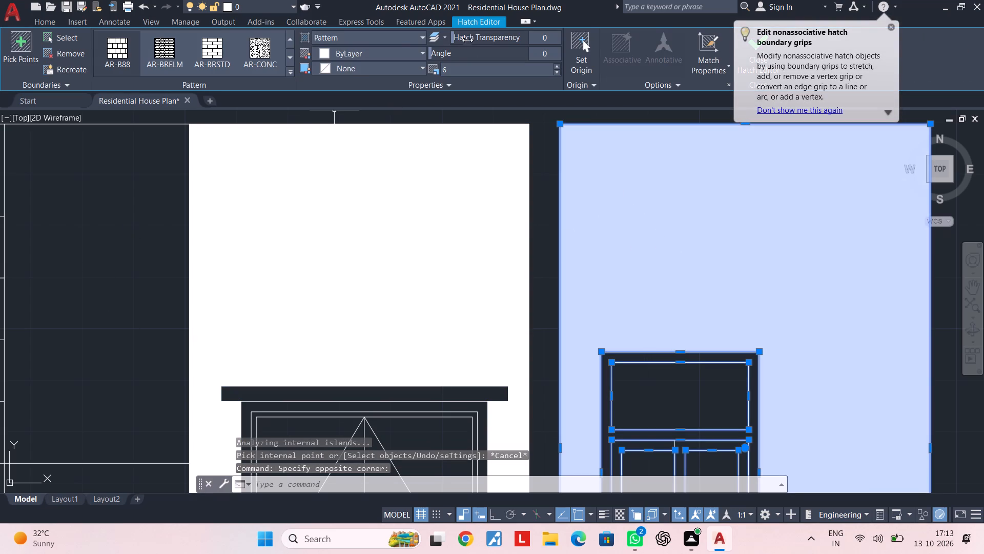
{"action": "left_click_drag", "start_coordinate": [467, 39], "coordinate": [398, 35]}
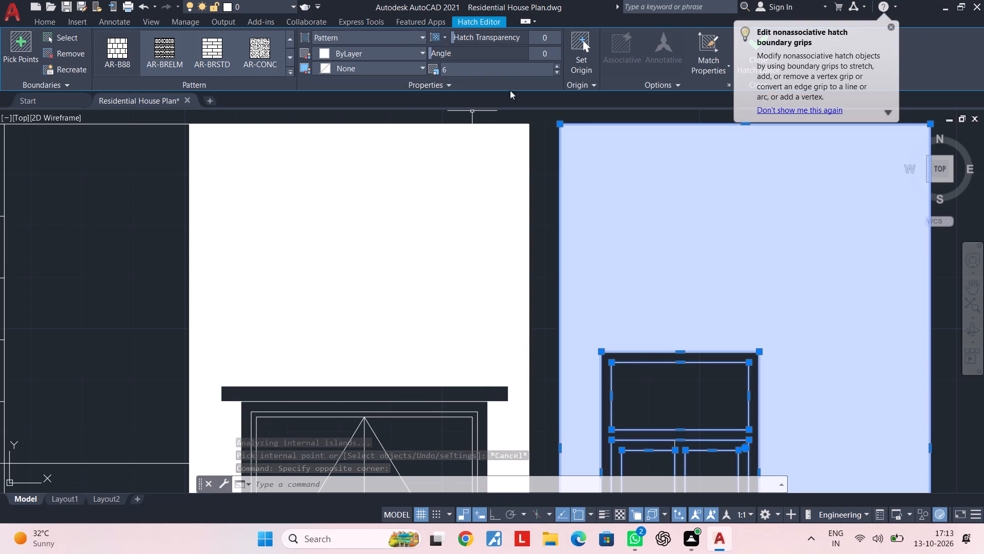
{"action": "left_click", "coordinate": [558, 73]}
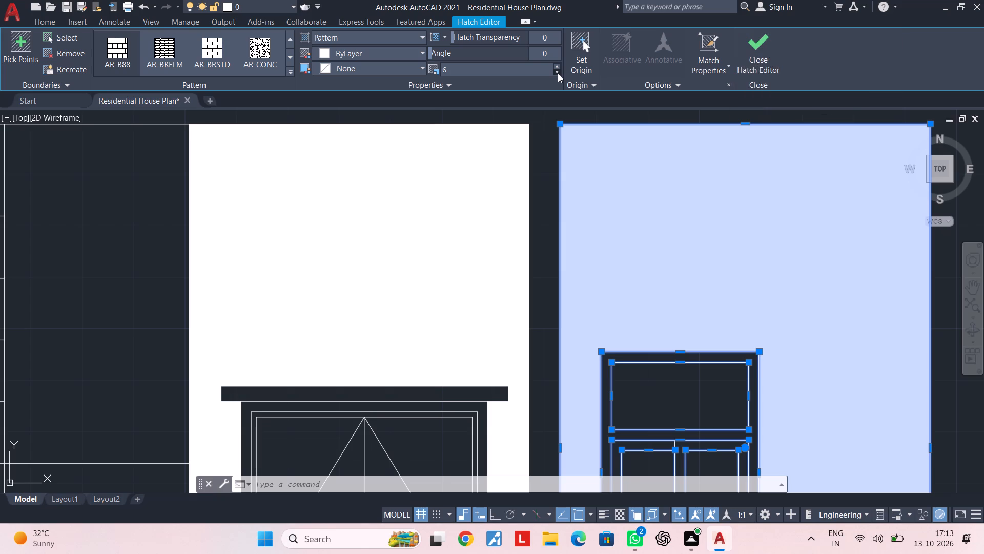
{"action": "left_click", "coordinate": [557, 73]}
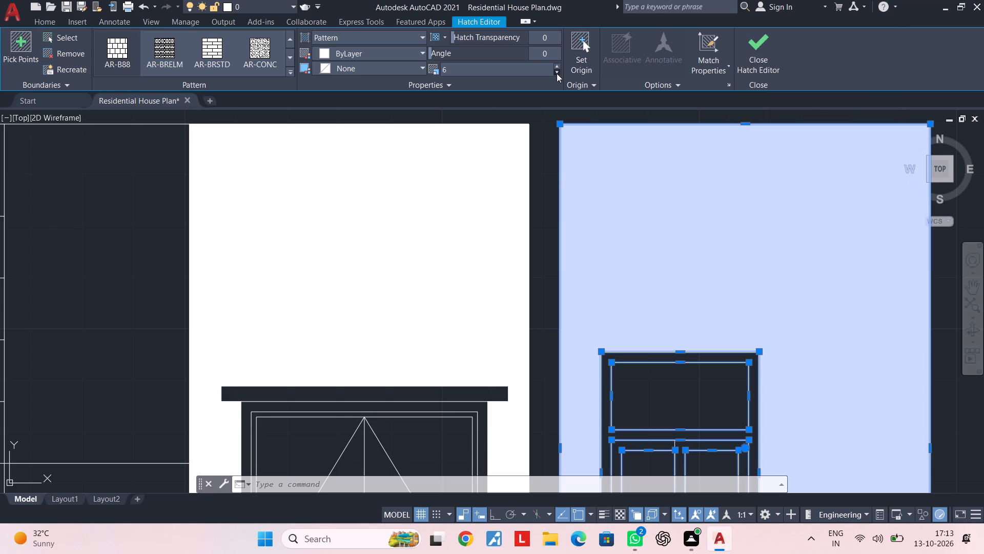
{"action": "triple_click", "coordinate": [557, 73]}
{"action": "key", "text": "Escape"}
{"action": "key", "text": "Escape"}
{"action": "key", "text": "Escape"}
{"action": "key", "text": "Escape"}
{"action": "key", "text": "Escape"}
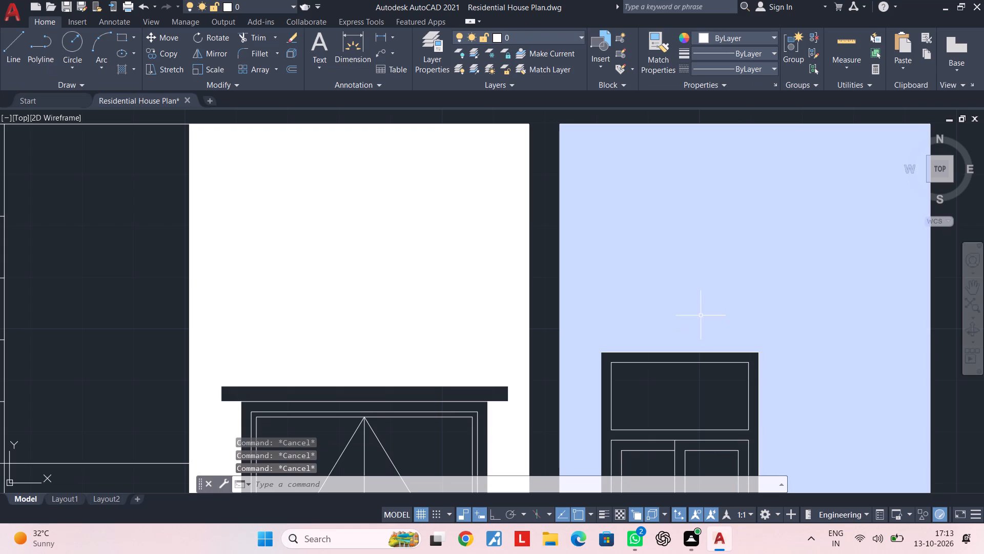
Set the colour of the hatch around the lower-floor window to ByBlock.
{"action": "left_click", "coordinate": [688, 293]}
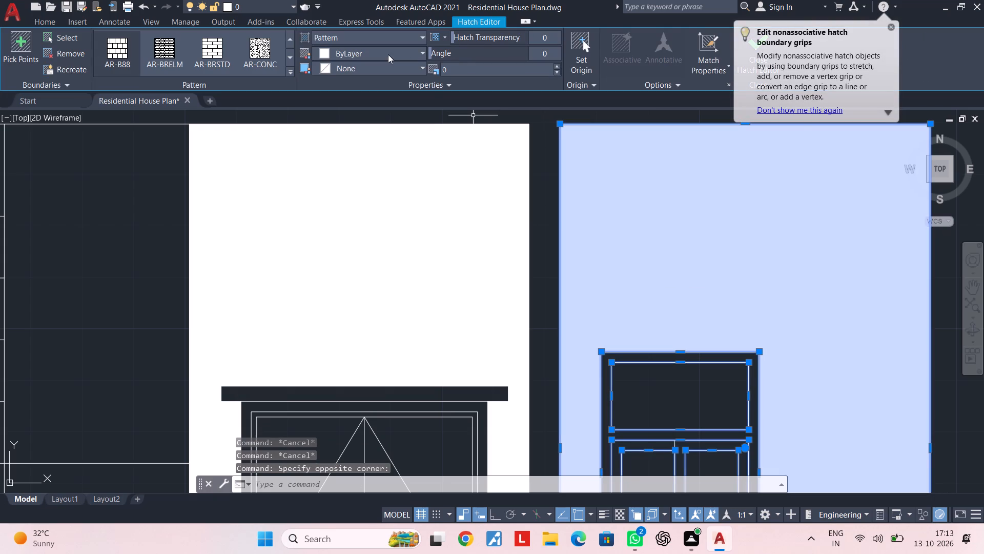
{"action": "left_click", "coordinate": [388, 54]}
{"action": "left_click", "coordinate": [357, 87]}
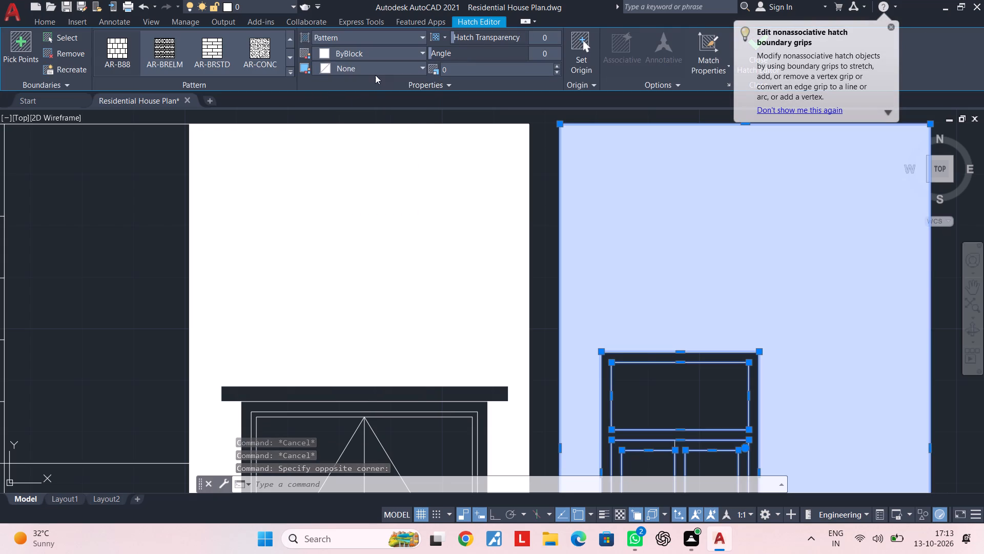
{"action": "left_click", "coordinate": [385, 54]}
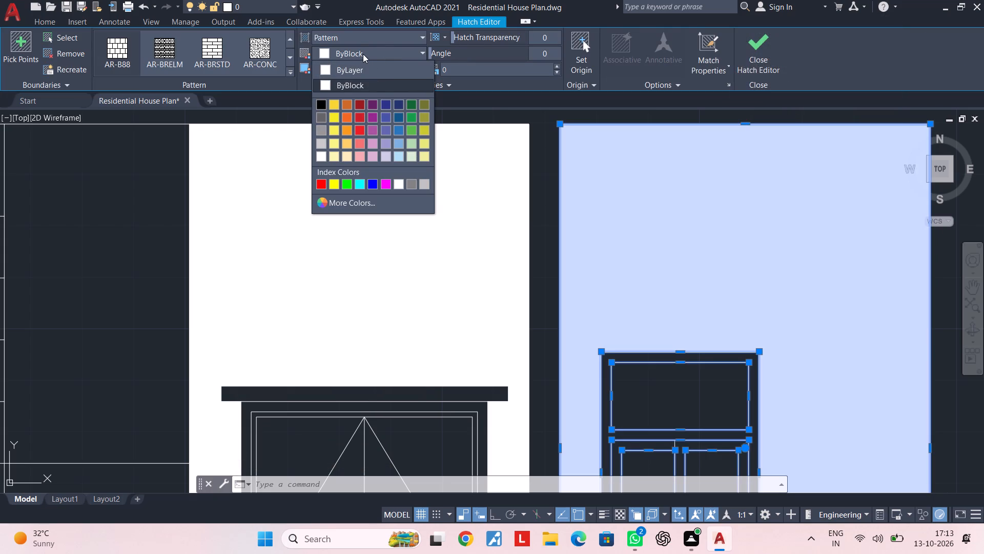
{"action": "left_click", "coordinate": [358, 50]}
{"action": "left_click", "coordinate": [372, 51]}
{"action": "key", "text": "Escape"}
{"action": "key", "text": "Escape"}
{"action": "key", "text": "Escape"}
{"action": "key", "text": "Escape"}
{"action": "key", "text": "Escape"}
{"action": "key", "text": "Escape"}
{"action": "key", "text": "Escape"}
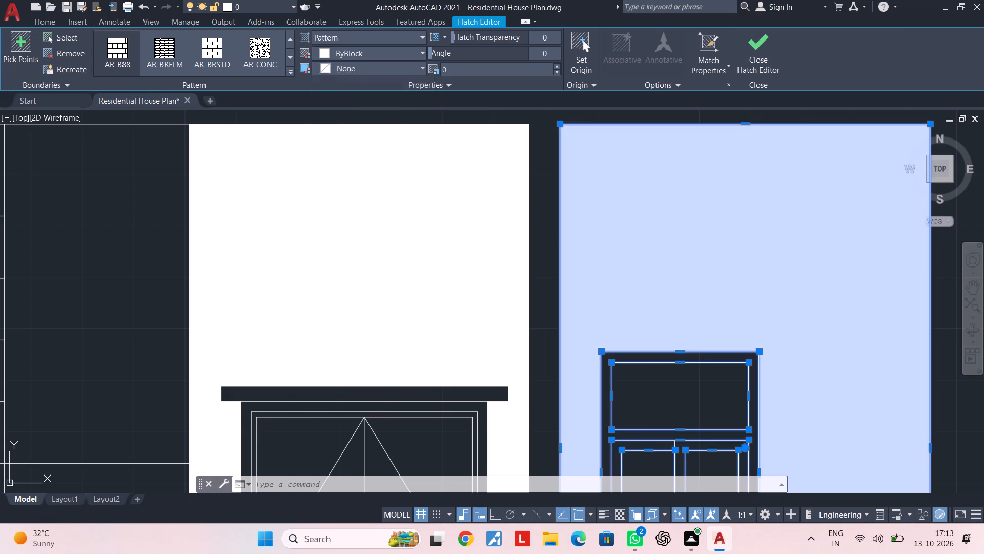
Erase the hatches around the lower-floor window and around the double door in the adjoining room.
{"action": "left_click", "coordinate": [624, 253]}
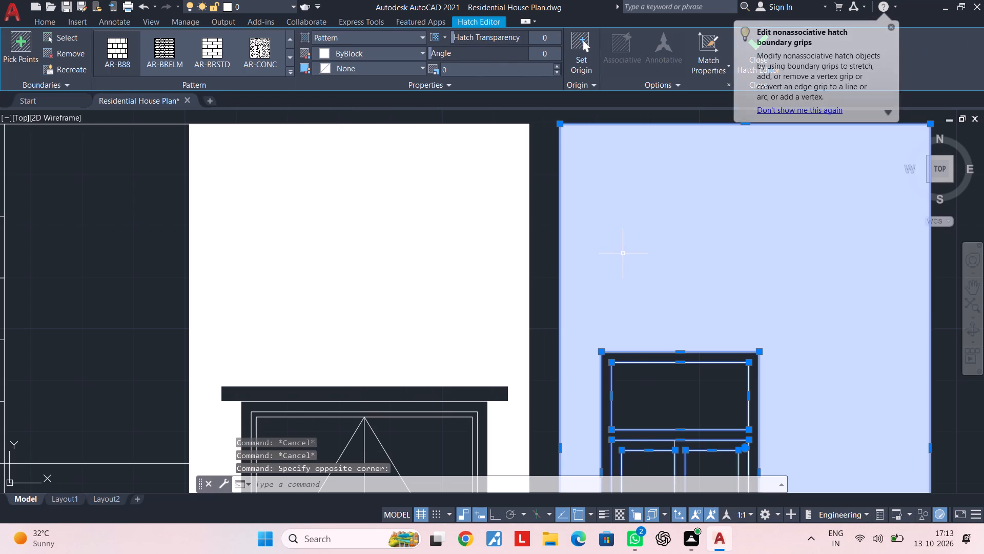
{"action": "key", "text": "Delete"}
{"action": "left_click", "coordinate": [444, 262]}
{"action": "key", "text": "Delete"}
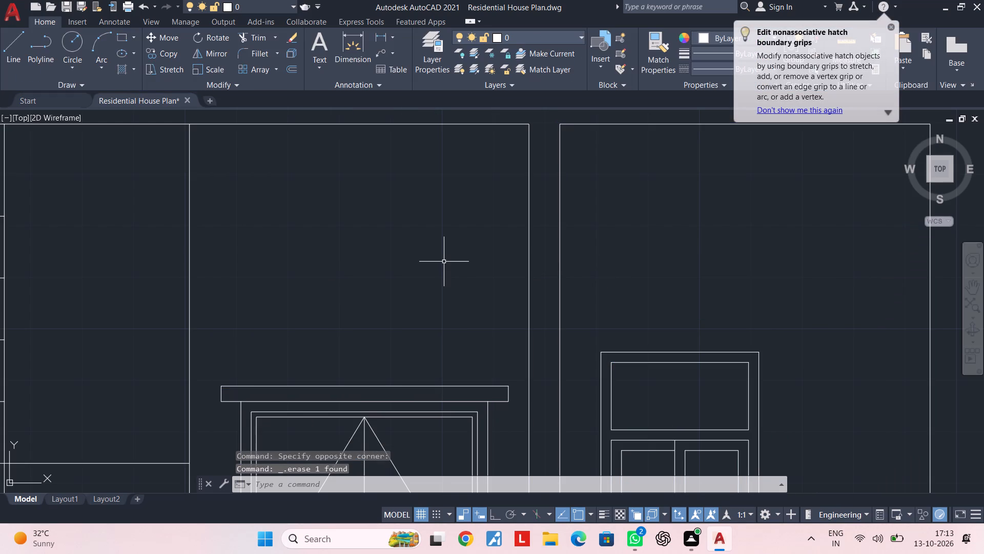
{"action": "key", "text": "Escape"}
{"action": "scroll", "coordinate": [415, 263], "scroll_direction": "down", "scroll_amount": 2}
{"action": "key", "text": "Escape"}
{"action": "middle_click_drag", "start_coordinate": [419, 284], "coordinate": [405, 342]}
{"action": "key", "text": "Escape"}
{"action": "key", "text": "Escape"}
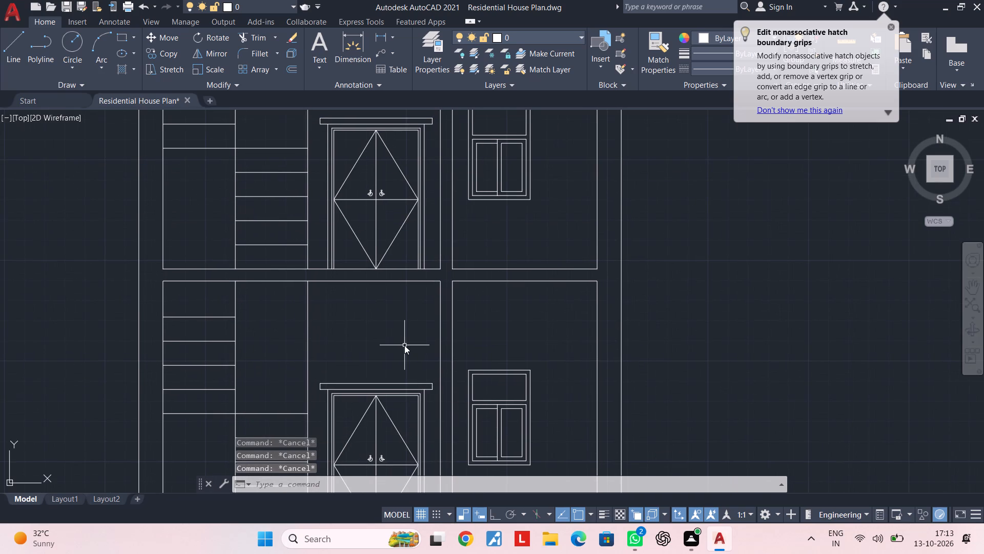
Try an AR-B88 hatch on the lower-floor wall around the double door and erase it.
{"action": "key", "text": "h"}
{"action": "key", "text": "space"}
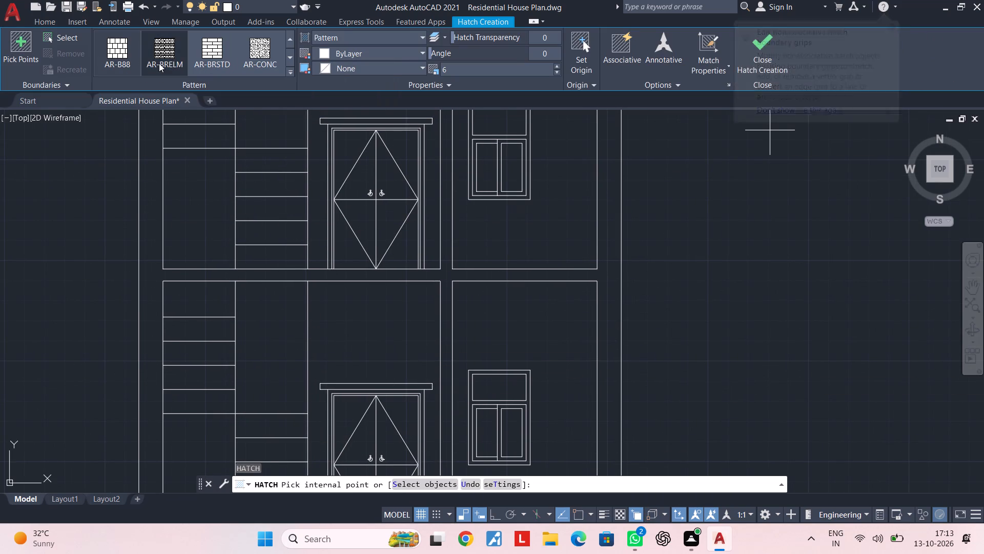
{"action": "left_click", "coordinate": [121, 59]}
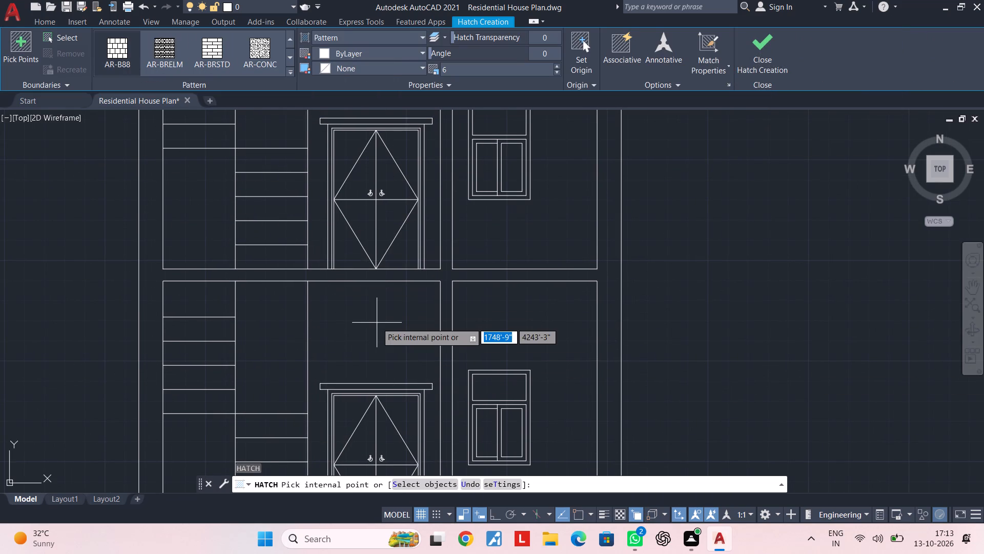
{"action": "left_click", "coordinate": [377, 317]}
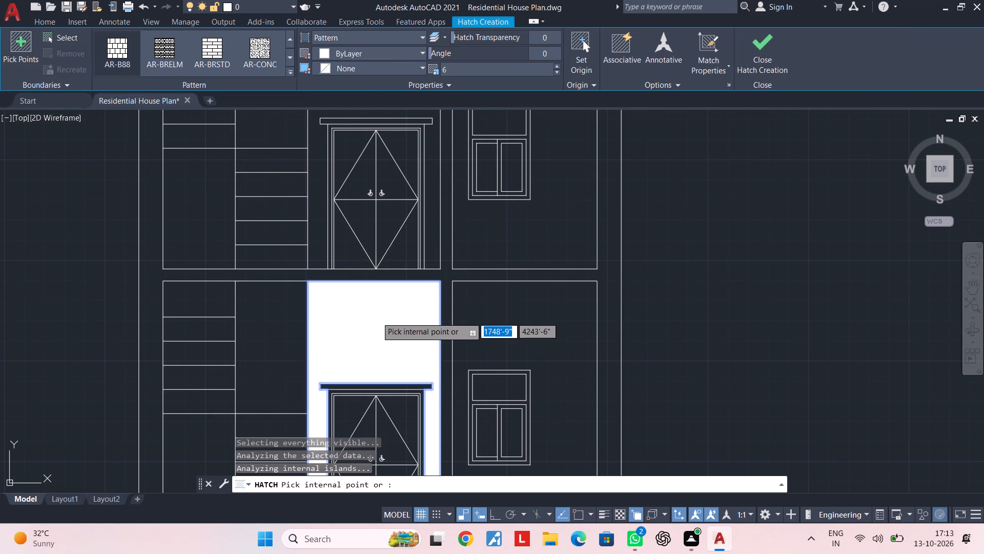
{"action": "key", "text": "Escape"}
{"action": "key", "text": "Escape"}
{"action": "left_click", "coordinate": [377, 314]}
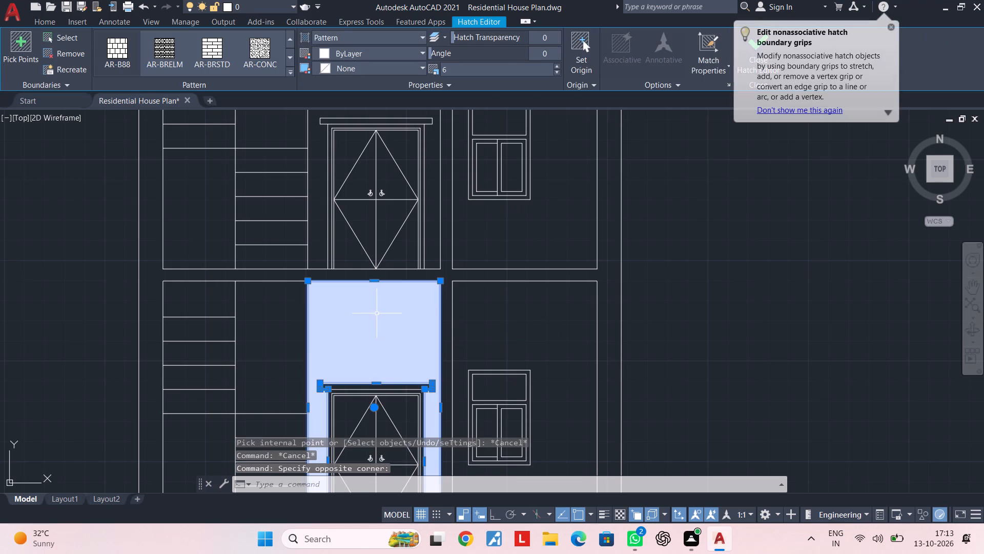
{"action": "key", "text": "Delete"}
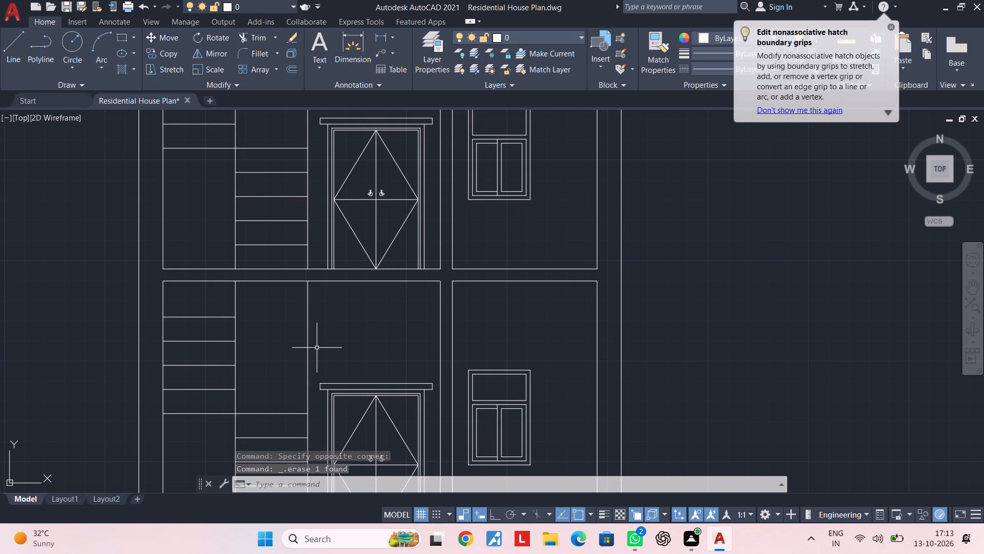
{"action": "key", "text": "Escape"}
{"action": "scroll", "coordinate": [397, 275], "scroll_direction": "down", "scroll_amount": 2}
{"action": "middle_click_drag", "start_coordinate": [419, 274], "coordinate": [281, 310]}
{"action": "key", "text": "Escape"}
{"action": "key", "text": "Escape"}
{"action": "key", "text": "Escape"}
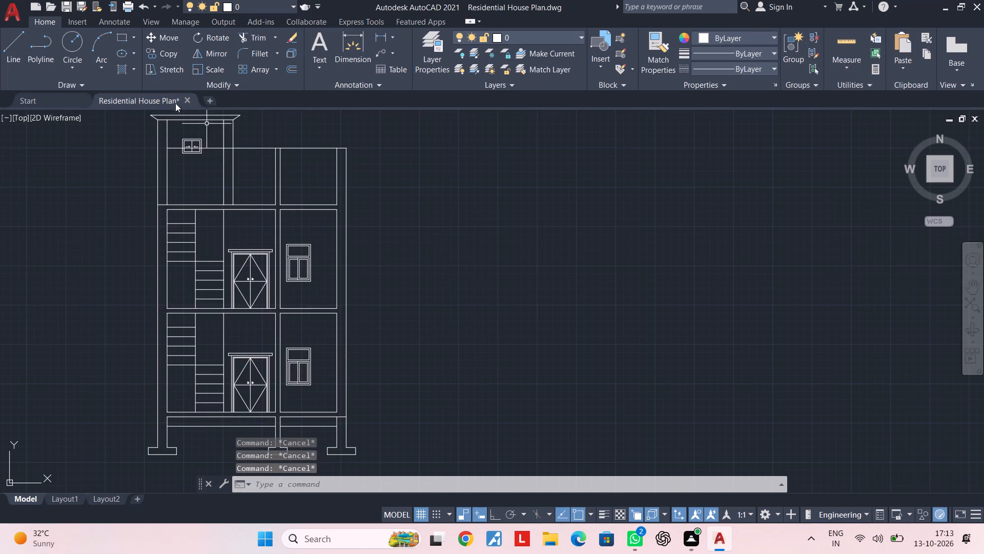
Preview the solid, ANGLE, ANSI and AR-B816 family hatch patterns at scale 6 on the section's wall areas.
{"action": "middle_click_drag", "start_coordinate": [163, 106], "coordinate": [145, 158]}
{"action": "key", "text": "Escape"}
{"action": "key", "text": "Escape"}
{"action": "key", "text": "Escape"}
{"action": "key", "text": "Escape"}
{"action": "key", "text": "h"}
{"action": "key", "text": "space"}
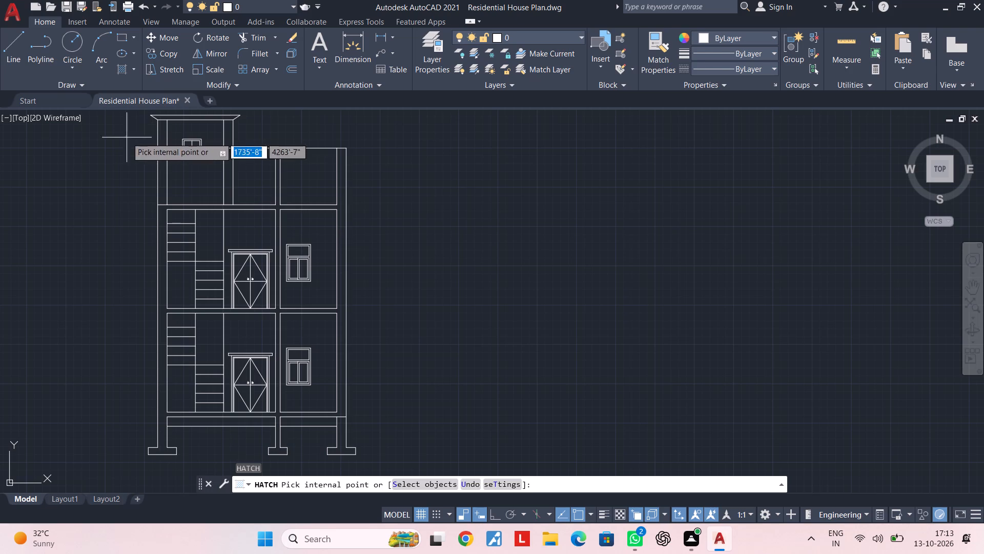
{"action": "scroll", "coordinate": [197, 68], "scroll_direction": "up", "scroll_amount": 5}
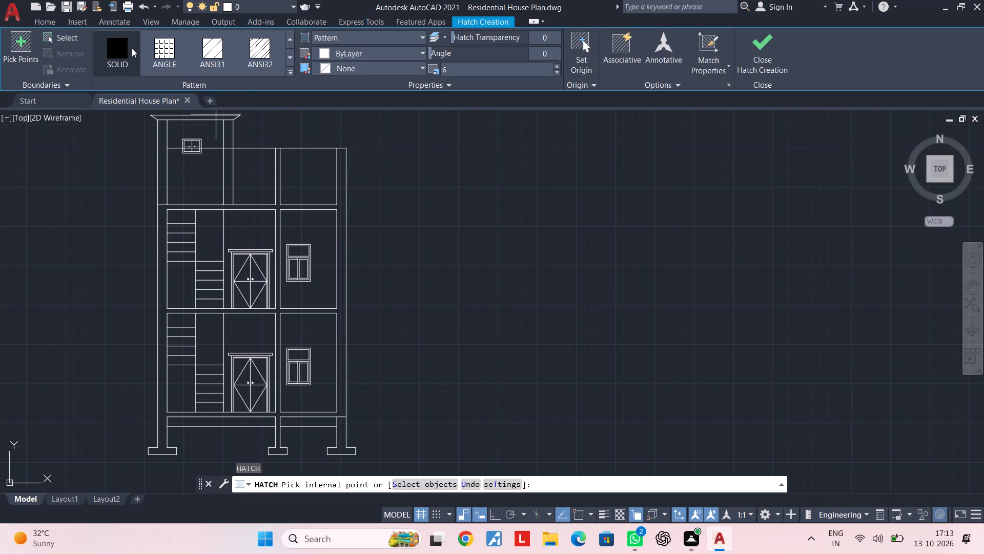
{"action": "left_click", "coordinate": [130, 48]}
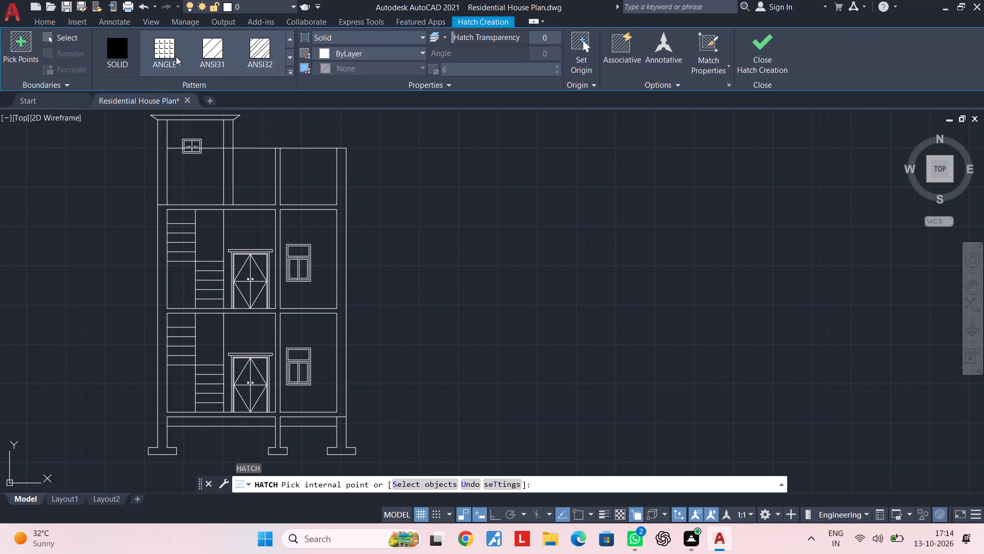
{"action": "left_click", "coordinate": [176, 56]}
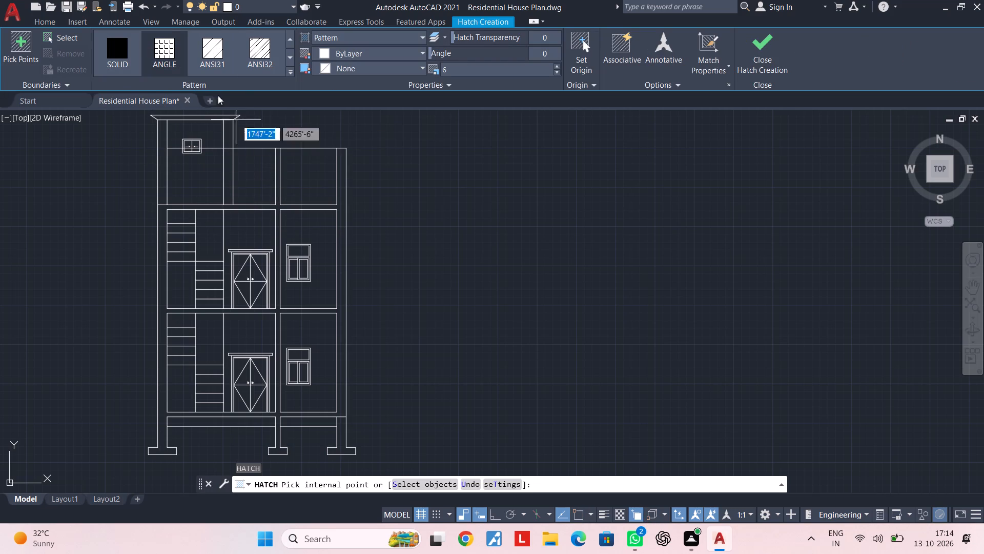
{"action": "left_click", "coordinate": [220, 64]}
{"action": "left_click", "coordinate": [254, 50]}
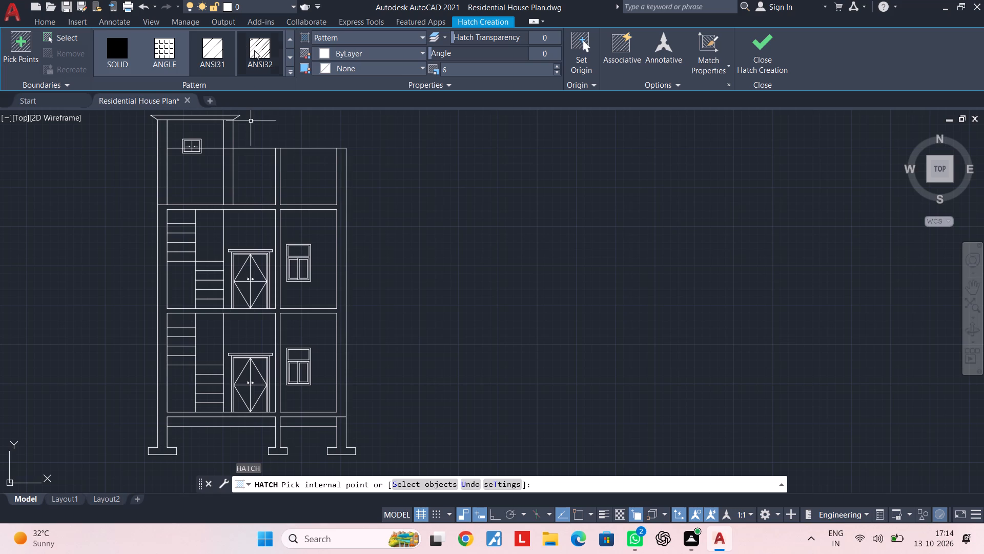
{"action": "scroll", "coordinate": [232, 61], "scroll_direction": "down", "scroll_amount": 1}
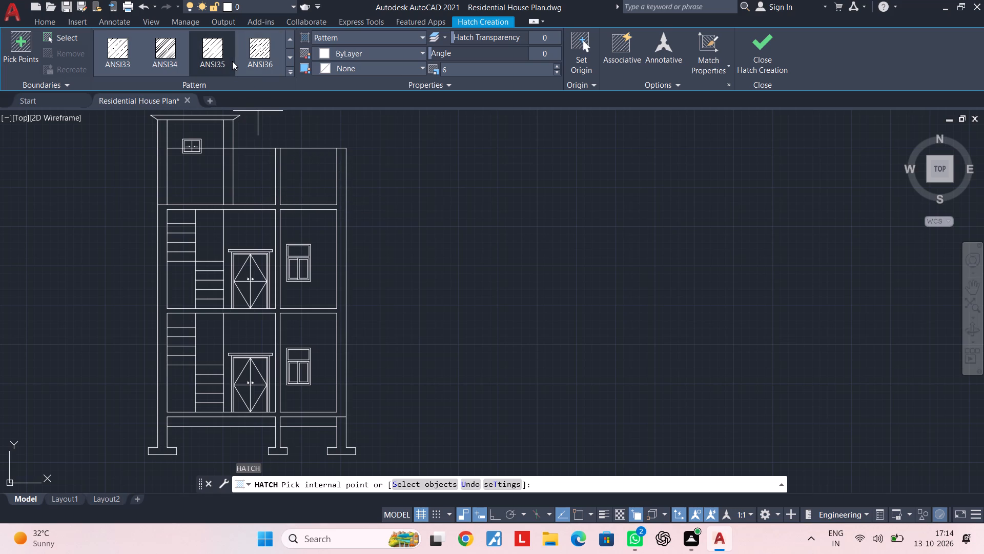
{"action": "left_click", "coordinate": [124, 49]}
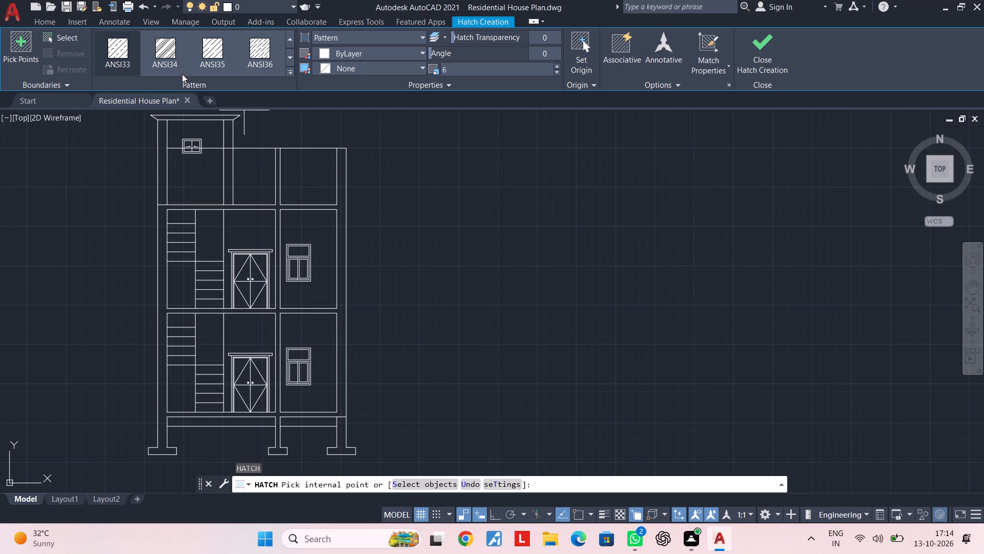
{"action": "left_click", "coordinate": [180, 63]}
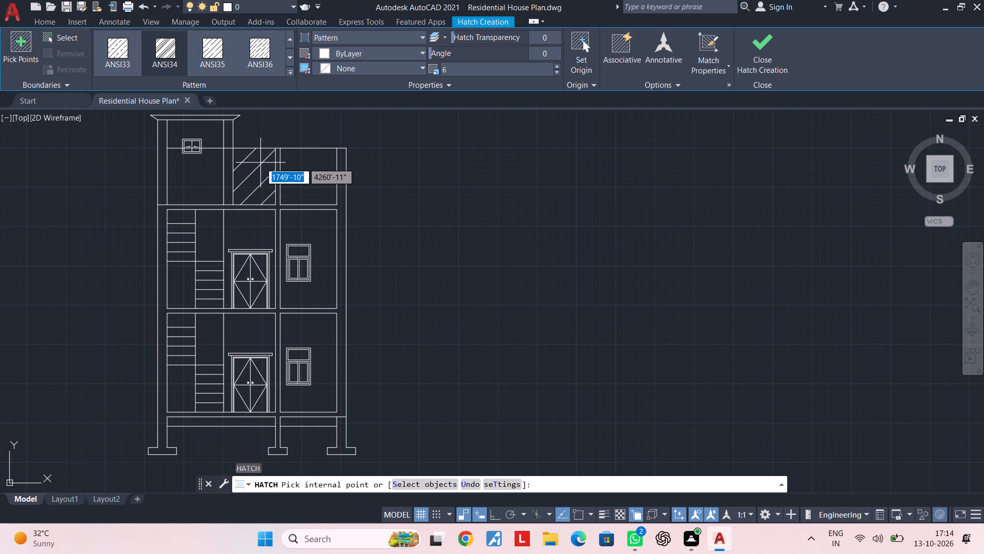
{"action": "left_click", "coordinate": [222, 59]}
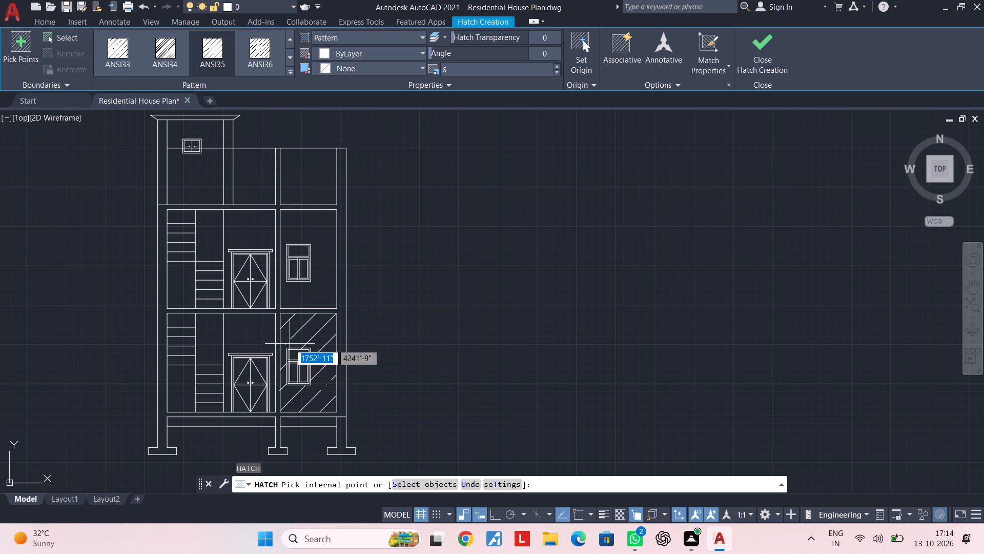
{"action": "scroll", "coordinate": [250, 54], "scroll_direction": "down", "scroll_amount": 1}
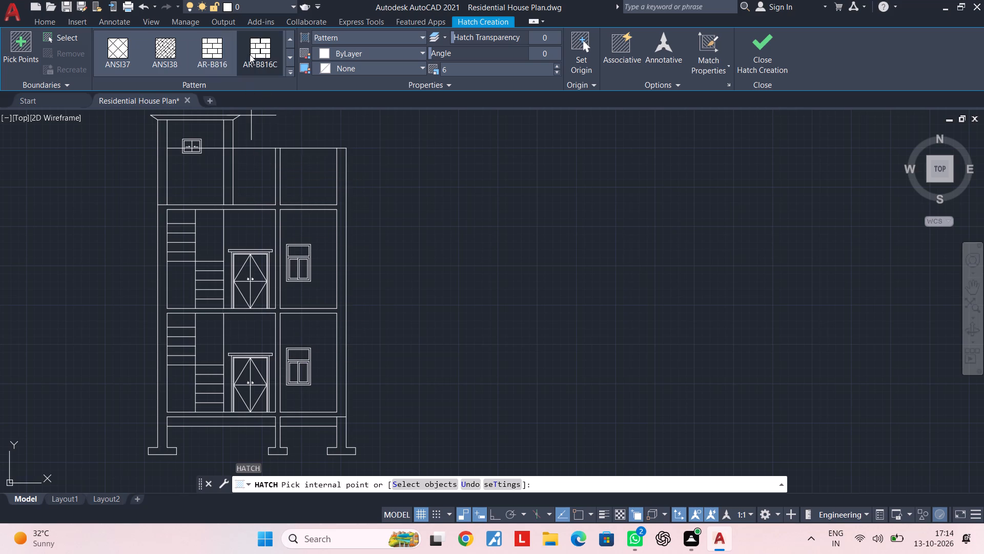
{"action": "left_click", "coordinate": [212, 51]}
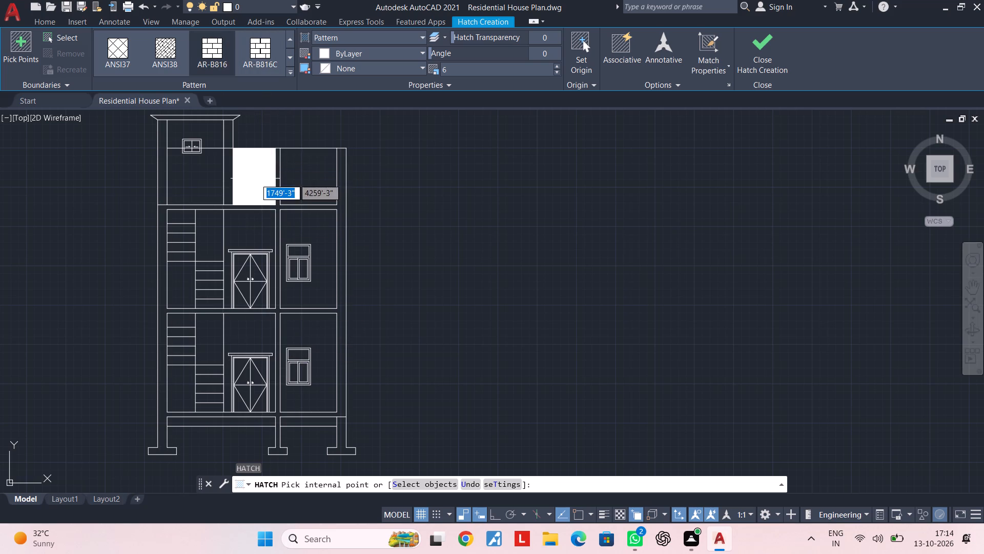
{"action": "left_click", "coordinate": [250, 44]}
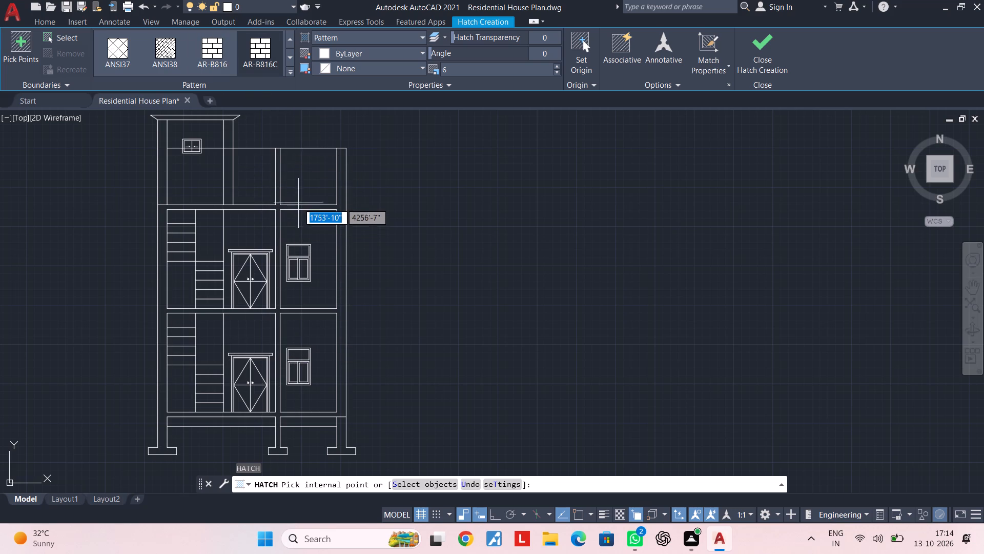
{"action": "left_click", "coordinate": [175, 47]}
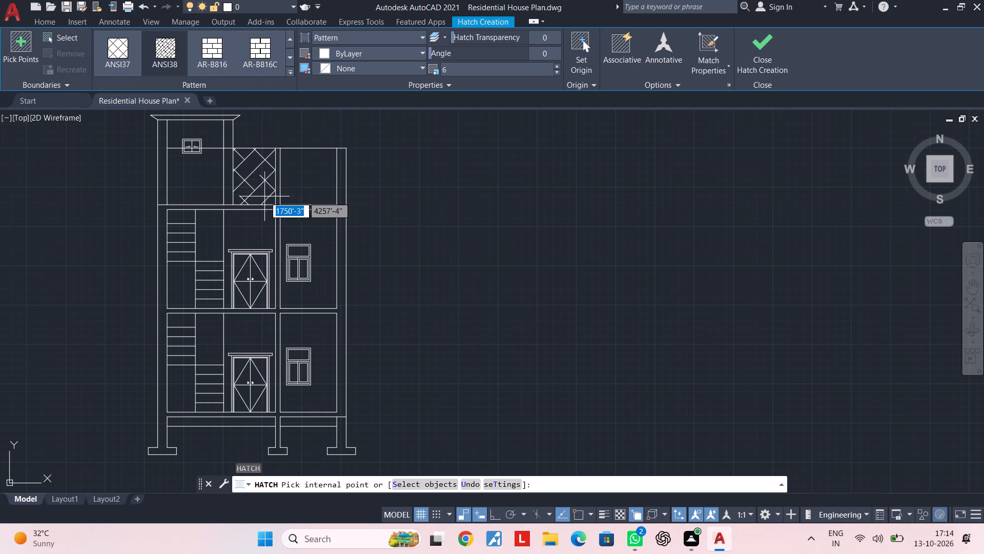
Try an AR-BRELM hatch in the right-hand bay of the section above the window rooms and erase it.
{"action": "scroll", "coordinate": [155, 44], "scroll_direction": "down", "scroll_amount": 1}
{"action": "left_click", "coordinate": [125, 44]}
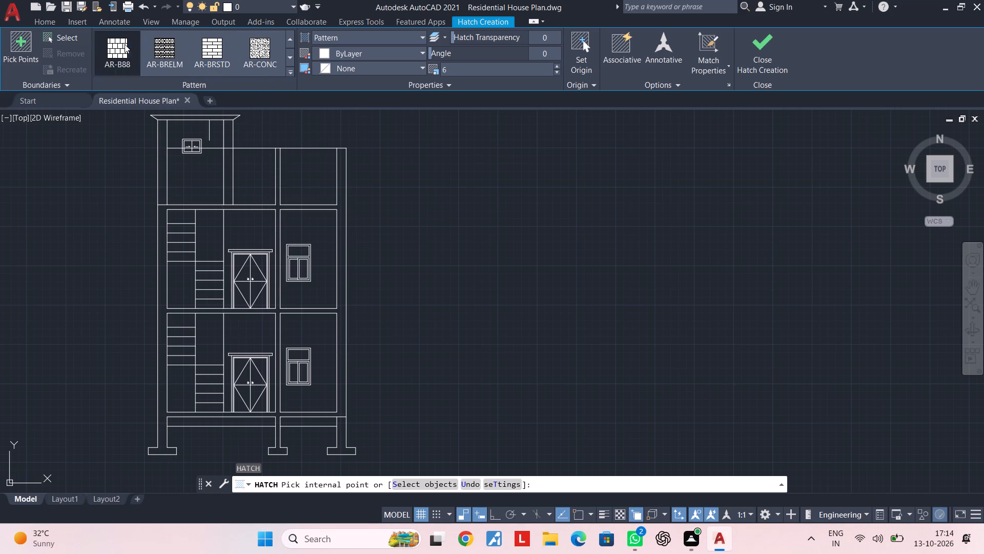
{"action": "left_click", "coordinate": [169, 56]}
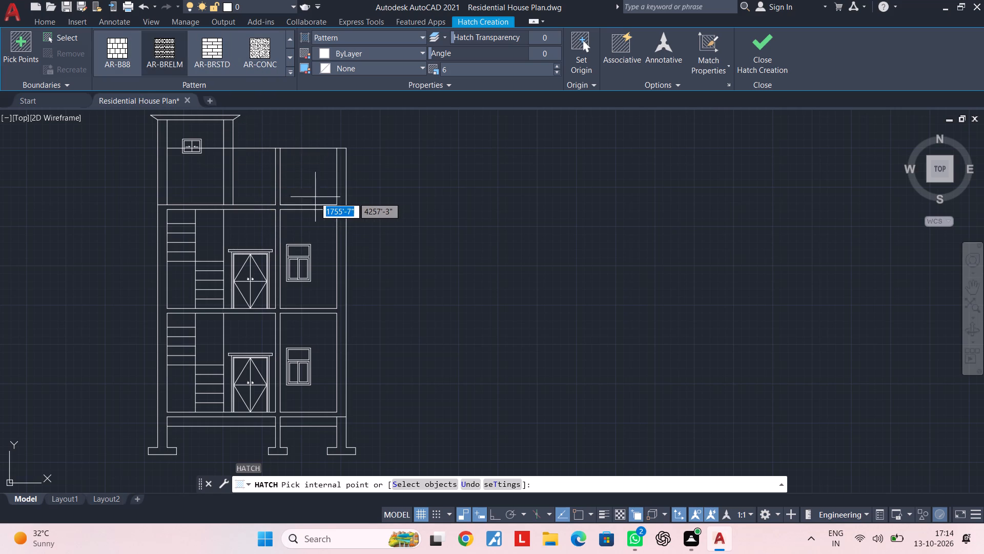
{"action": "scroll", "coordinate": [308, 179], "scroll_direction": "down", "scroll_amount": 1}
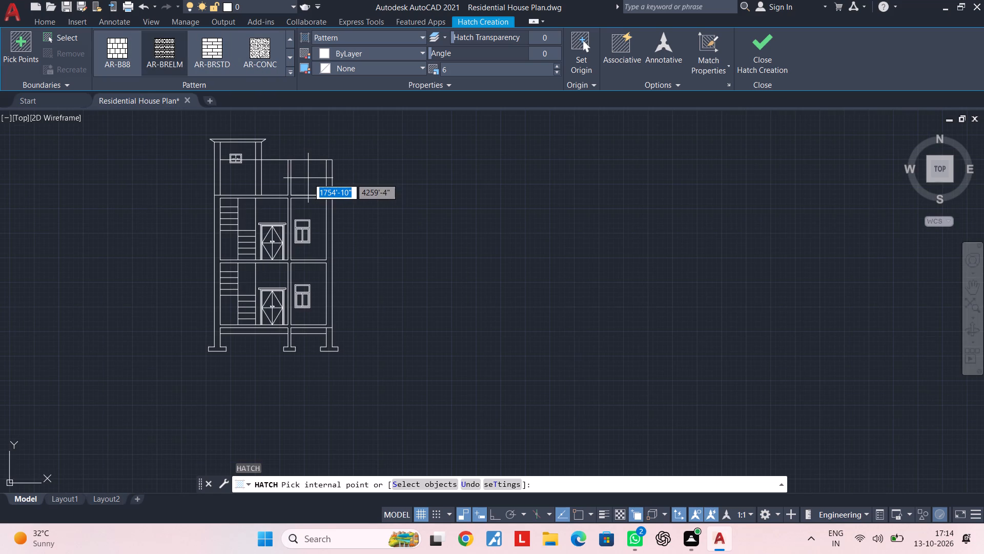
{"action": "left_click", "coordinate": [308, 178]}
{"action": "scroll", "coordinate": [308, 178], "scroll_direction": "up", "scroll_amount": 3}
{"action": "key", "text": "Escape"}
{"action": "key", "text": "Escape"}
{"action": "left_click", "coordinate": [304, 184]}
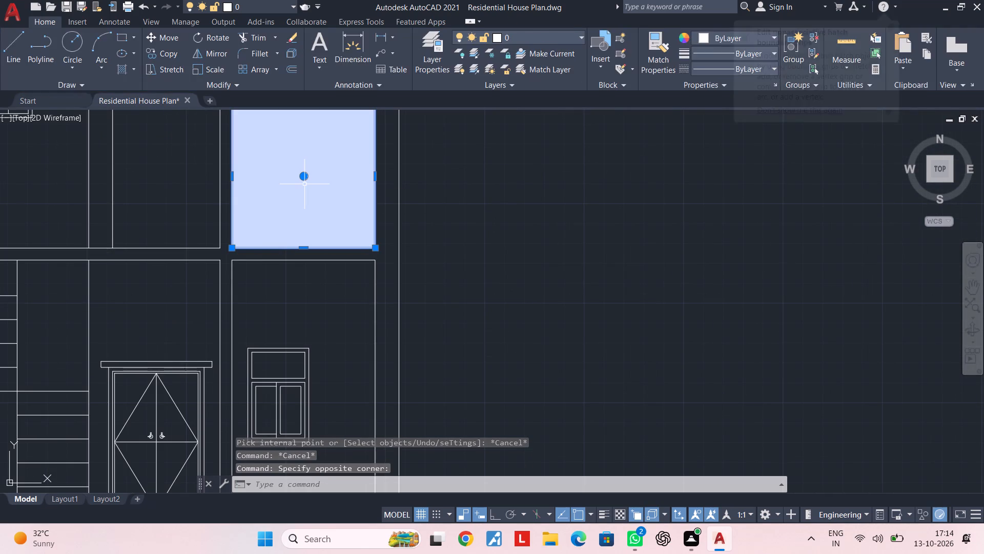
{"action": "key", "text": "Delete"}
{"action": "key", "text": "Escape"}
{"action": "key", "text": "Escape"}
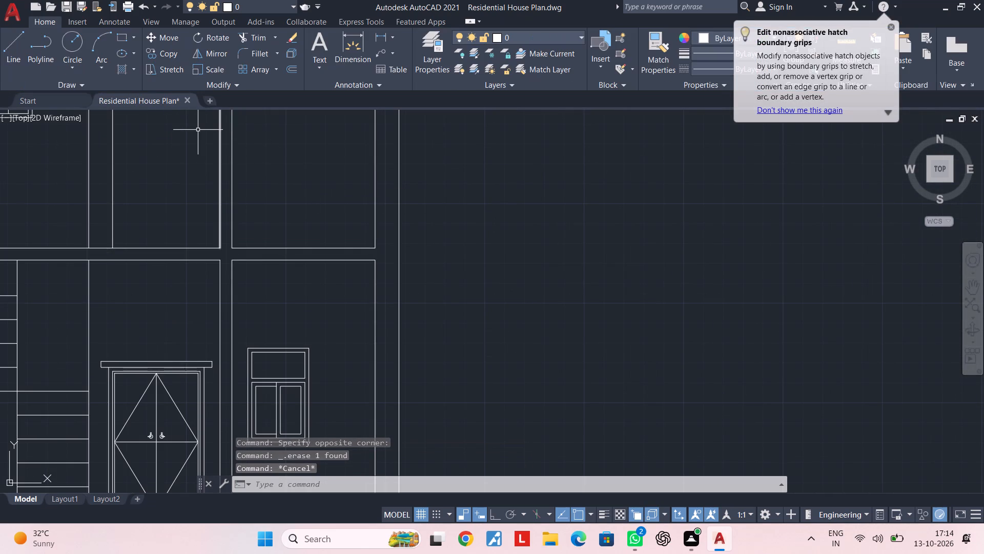
Hatch the right-hand bay above the upper-floor window room with the BRICK pattern at scale 6.
{"action": "type", "text": "H"}
{"action": "key", "text": "space"}
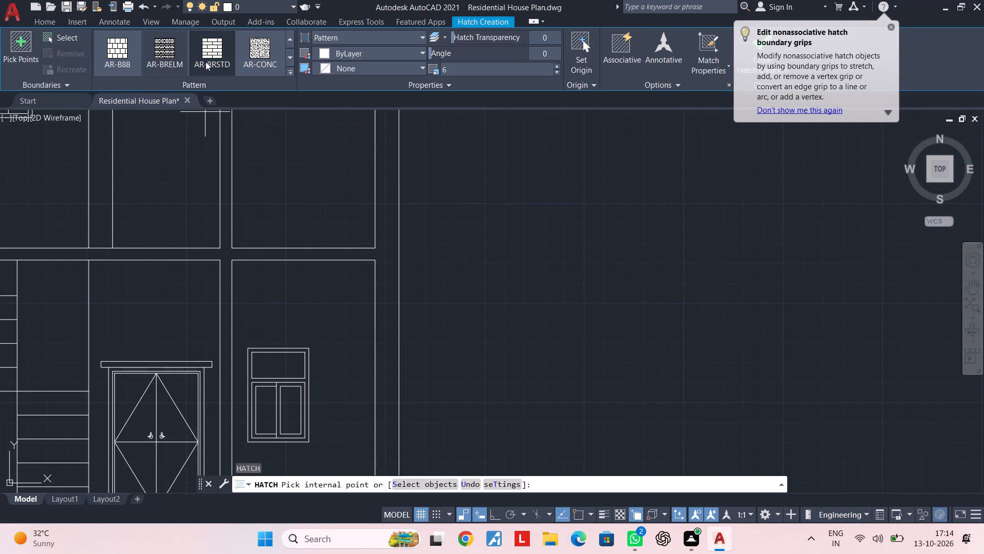
{"action": "scroll", "coordinate": [206, 62], "scroll_direction": "down", "scroll_amount": 1}
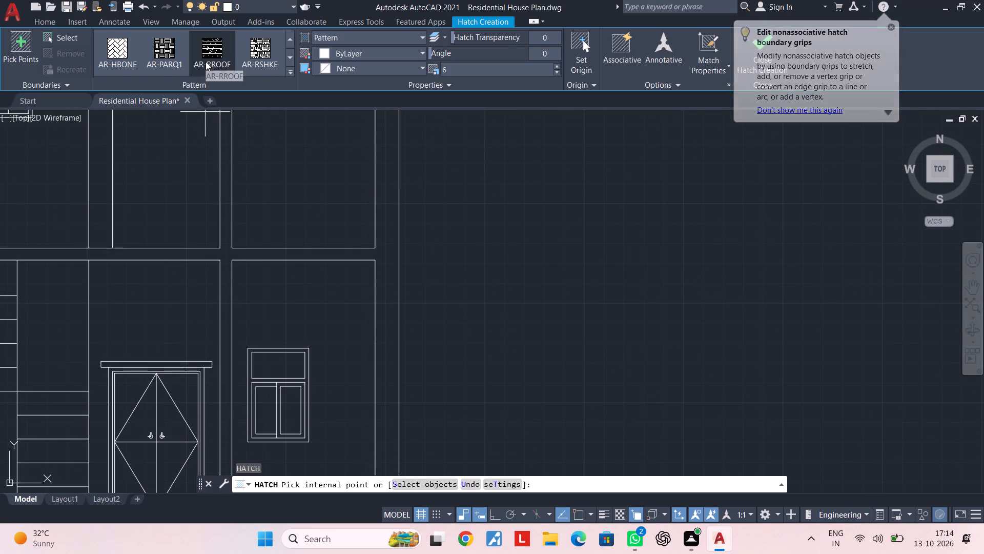
{"action": "left_click", "coordinate": [269, 48]}
{"action": "scroll", "coordinate": [243, 72], "scroll_direction": "down", "scroll_amount": 1}
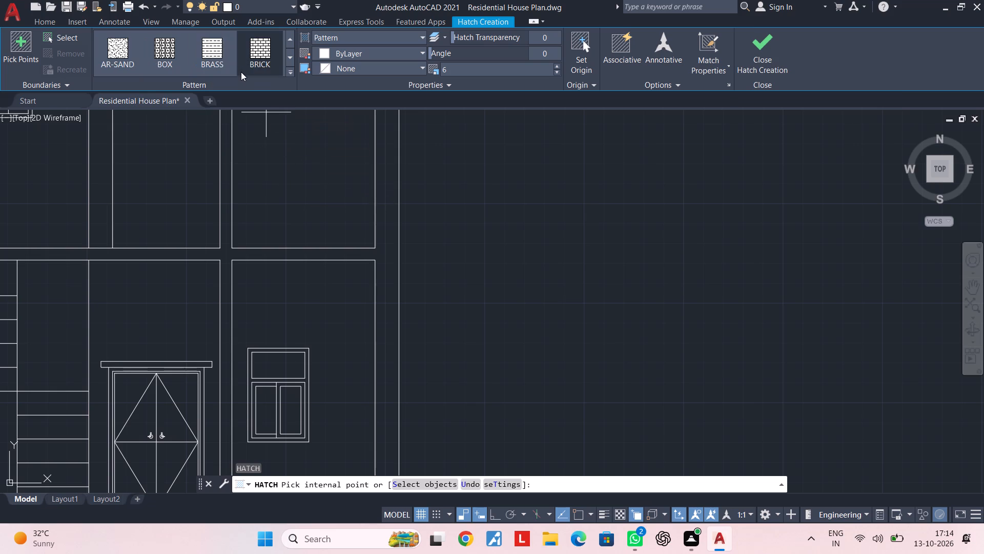
{"action": "left_click", "coordinate": [131, 42]}
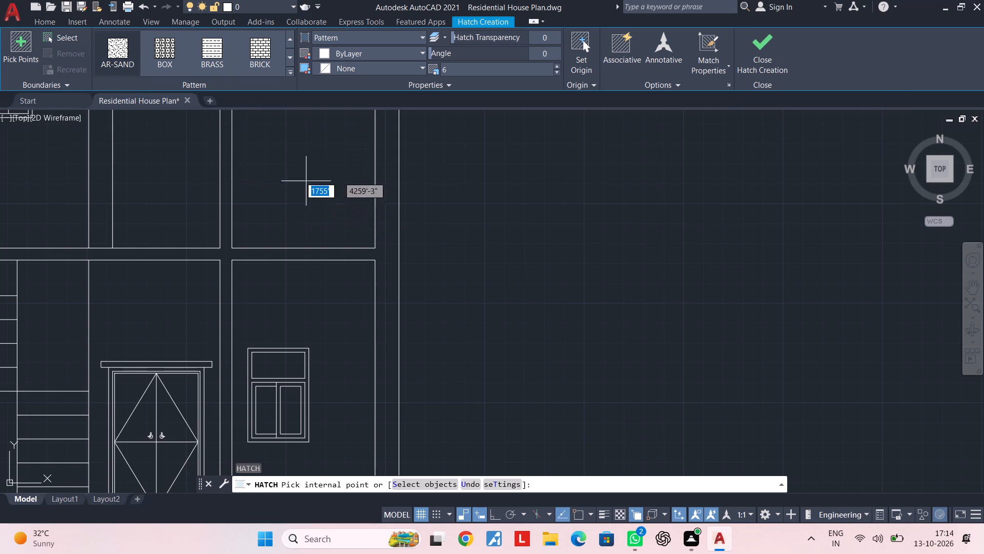
{"action": "left_click", "coordinate": [174, 62]}
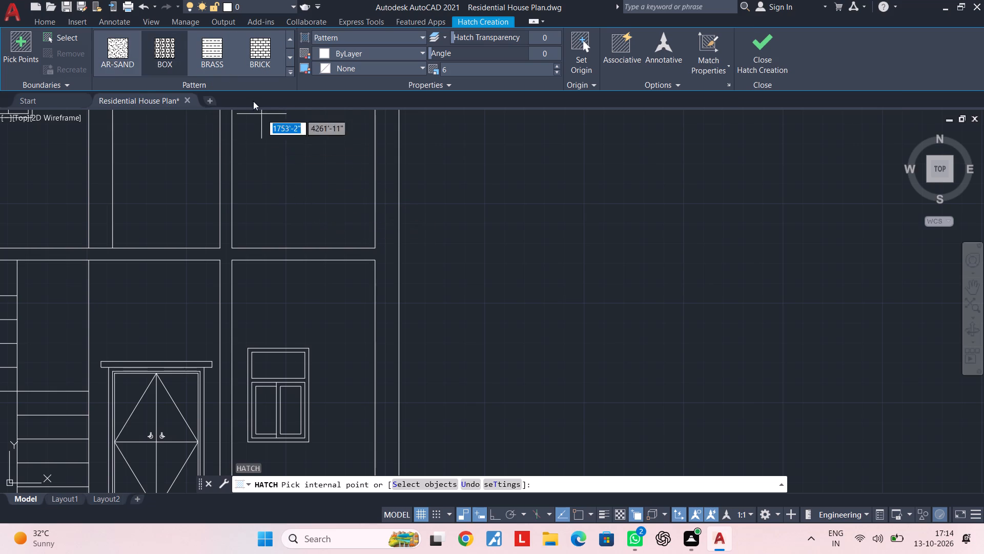
{"action": "left_click", "coordinate": [203, 41]}
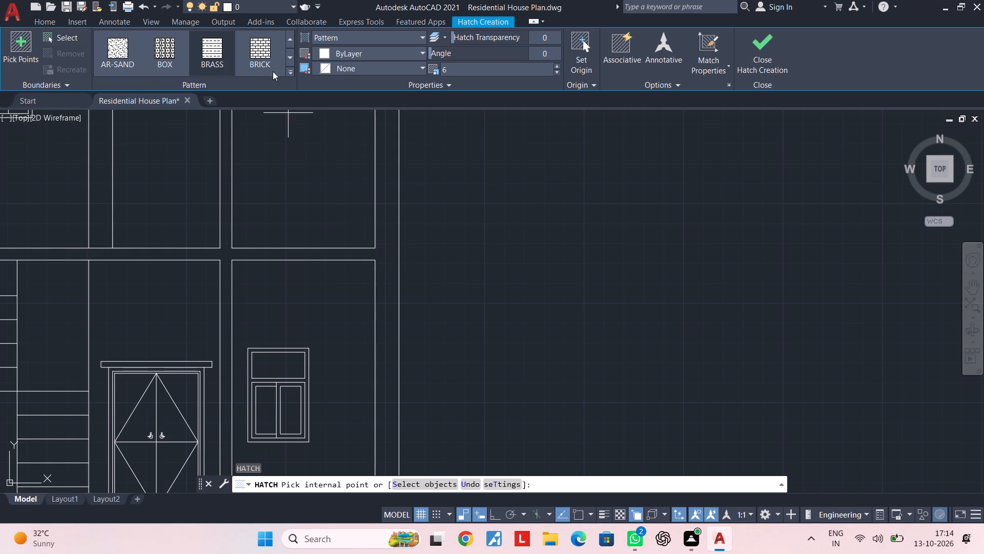
{"action": "left_click", "coordinate": [266, 58]}
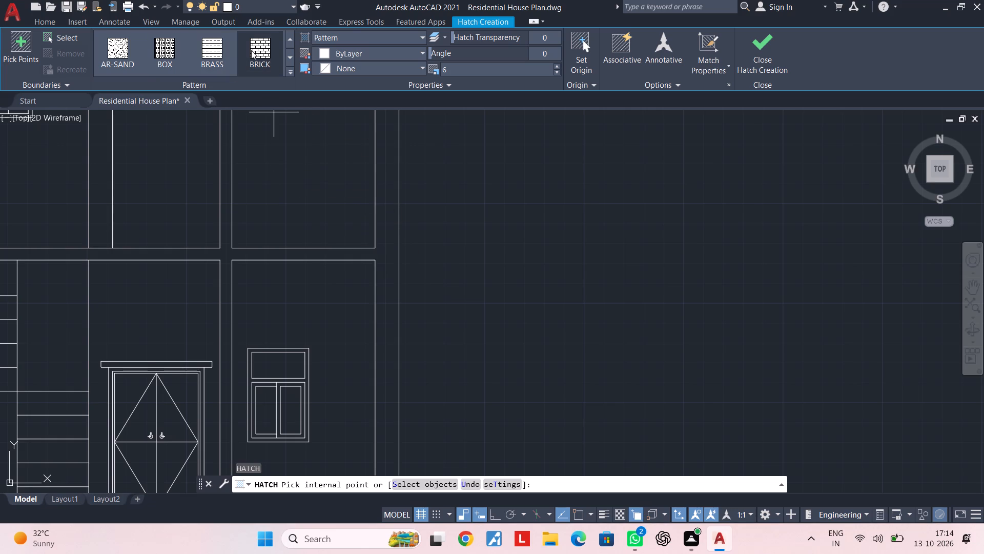
{"action": "left_click", "coordinate": [266, 140]}
{"action": "scroll", "coordinate": [271, 152], "scroll_direction": "down", "scroll_amount": 2}
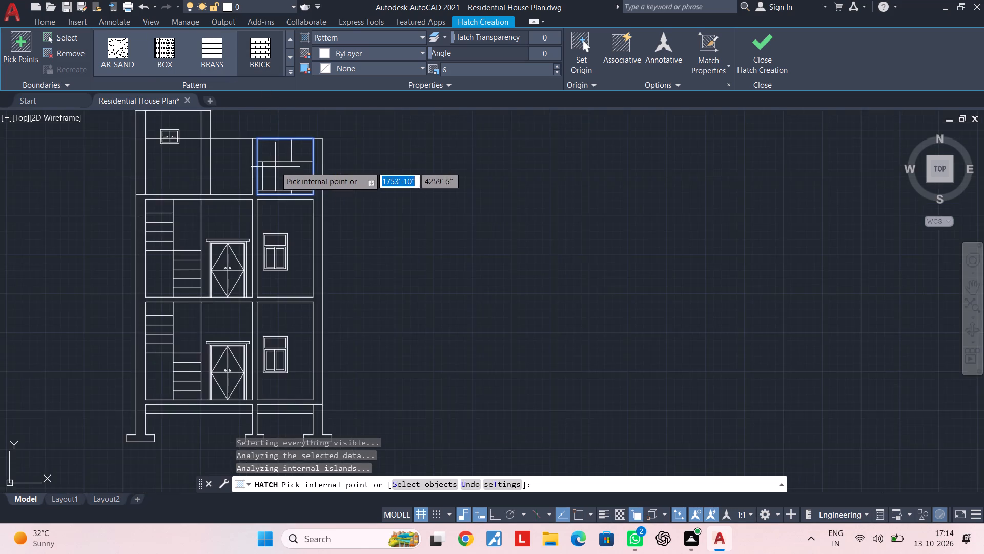
Set the BRICK hatch in the right-hand bay above the window rooms to angle 90 and scale 1.
{"action": "middle_click_drag", "start_coordinate": [279, 175], "coordinate": [338, 300]}
{"action": "scroll", "coordinate": [340, 303], "scroll_direction": "up", "scroll_amount": 1}
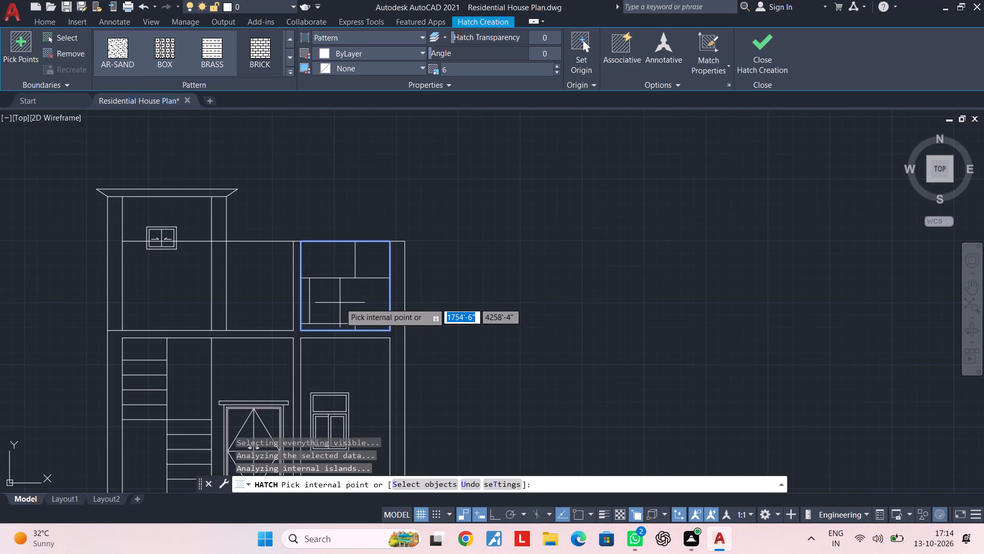
{"action": "scroll", "coordinate": [340, 303], "scroll_direction": "up", "scroll_amount": 1}
{"action": "scroll", "coordinate": [340, 303], "scroll_direction": "down", "scroll_amount": 2}
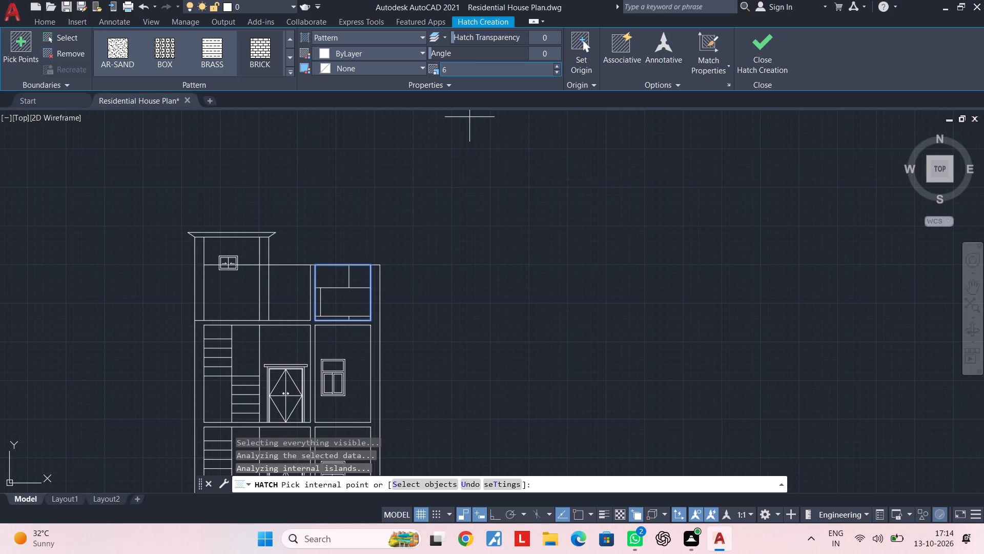
{"action": "left_click_drag", "start_coordinate": [438, 50], "coordinate": [454, 50]}
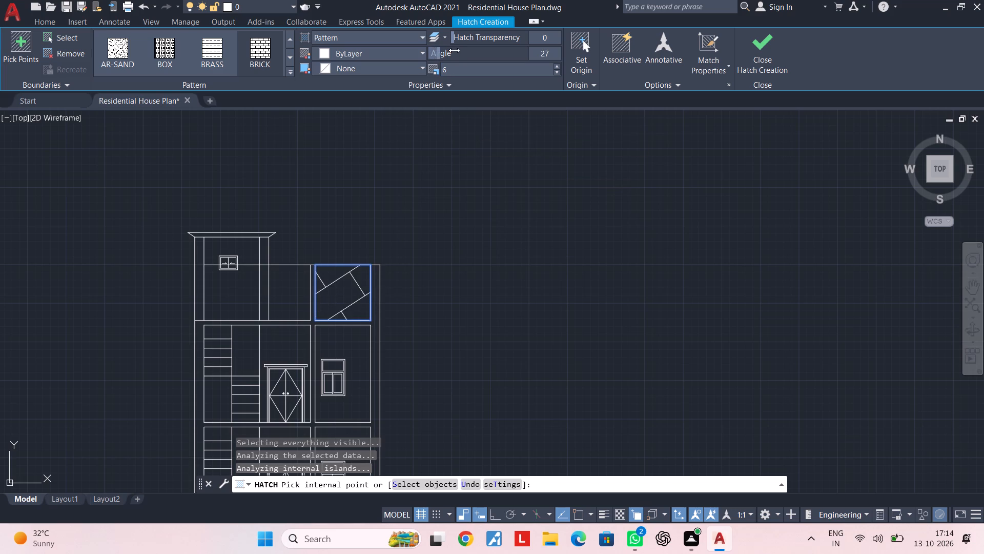
{"action": "left_click_drag", "start_coordinate": [454, 50], "coordinate": [459, 50]}
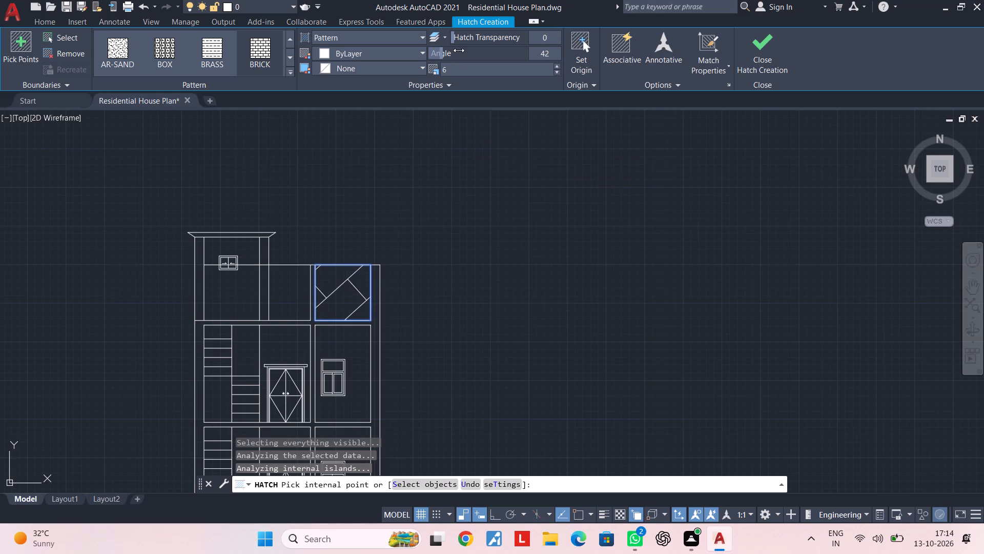
{"action": "left_click_drag", "start_coordinate": [459, 50], "coordinate": [465, 50]}
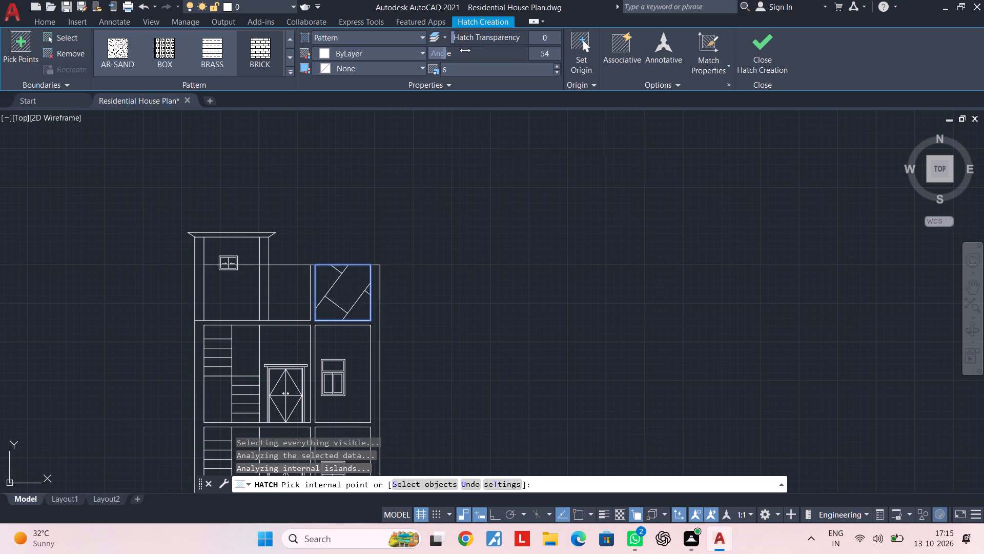
{"action": "left_click_drag", "start_coordinate": [465, 50], "coordinate": [475, 50]}
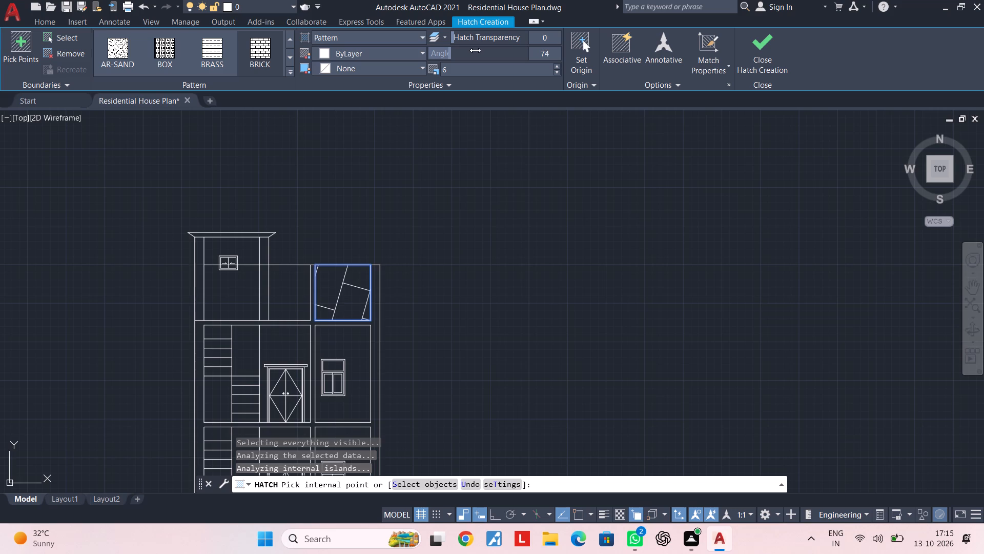
{"action": "left_click_drag", "start_coordinate": [475, 50], "coordinate": [482, 50]}
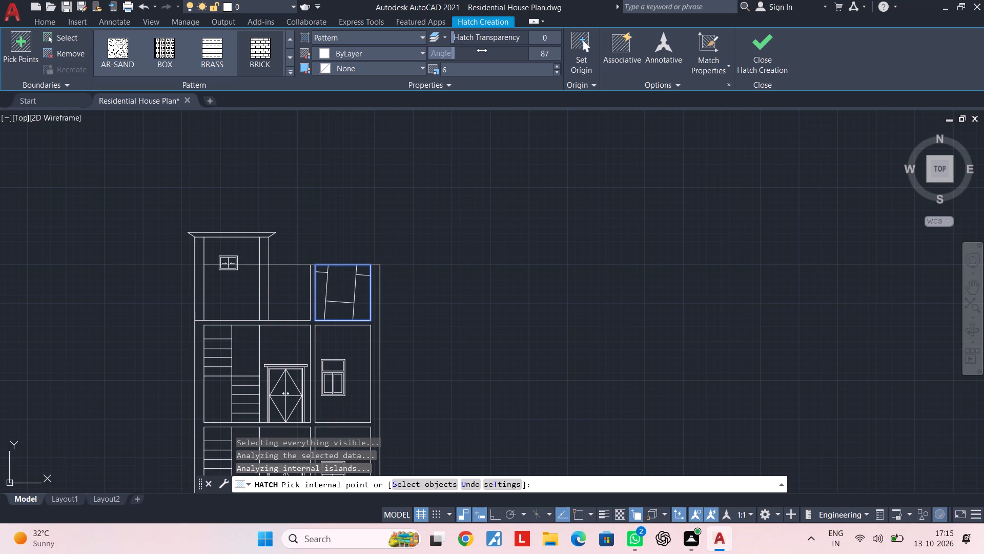
{"action": "left_click_drag", "start_coordinate": [482, 50], "coordinate": [484, 50]}
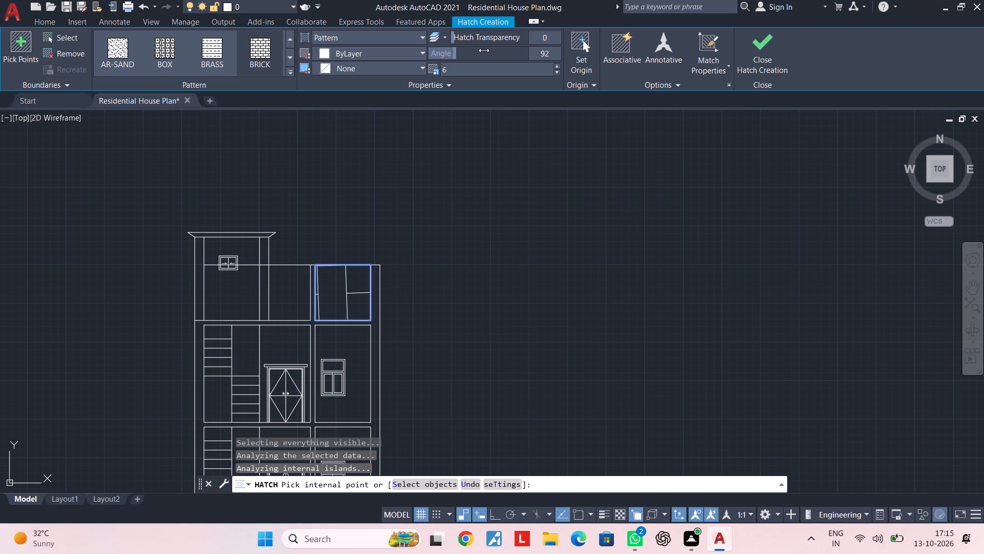
{"action": "left_click_drag", "start_coordinate": [484, 50], "coordinate": [480, 50]}
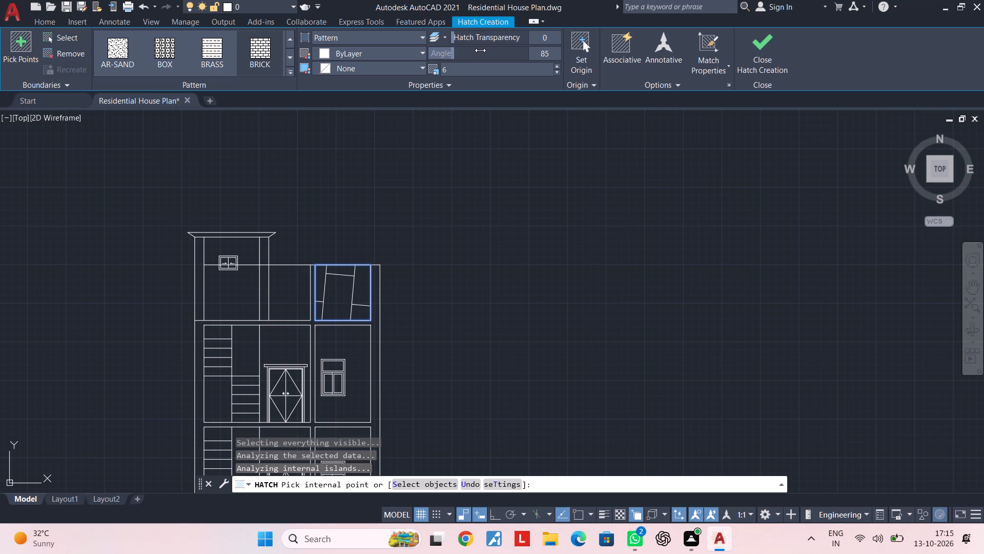
{"action": "left_click_drag", "start_coordinate": [480, 50], "coordinate": [482, 50]}
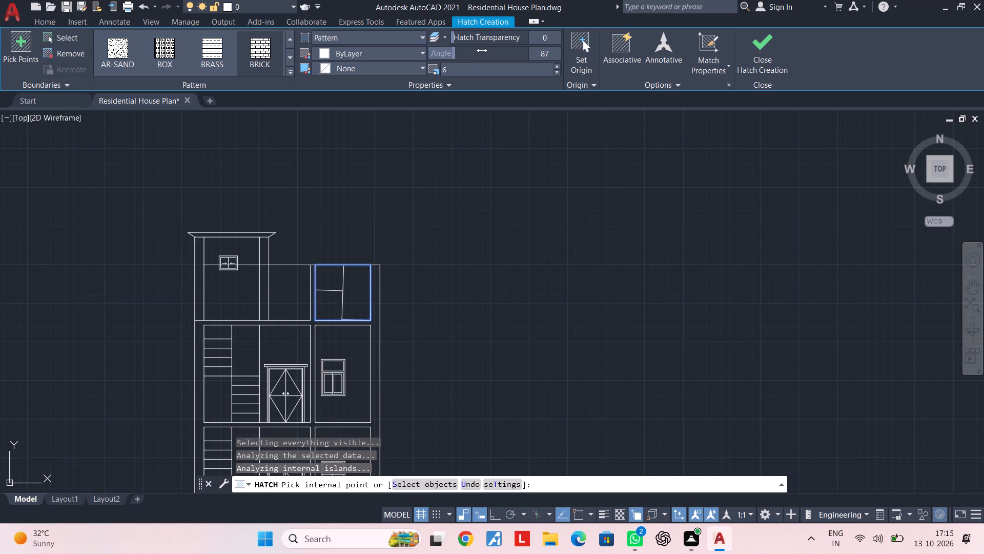
{"action": "left_click_drag", "start_coordinate": [482, 50], "coordinate": [483, 50]}
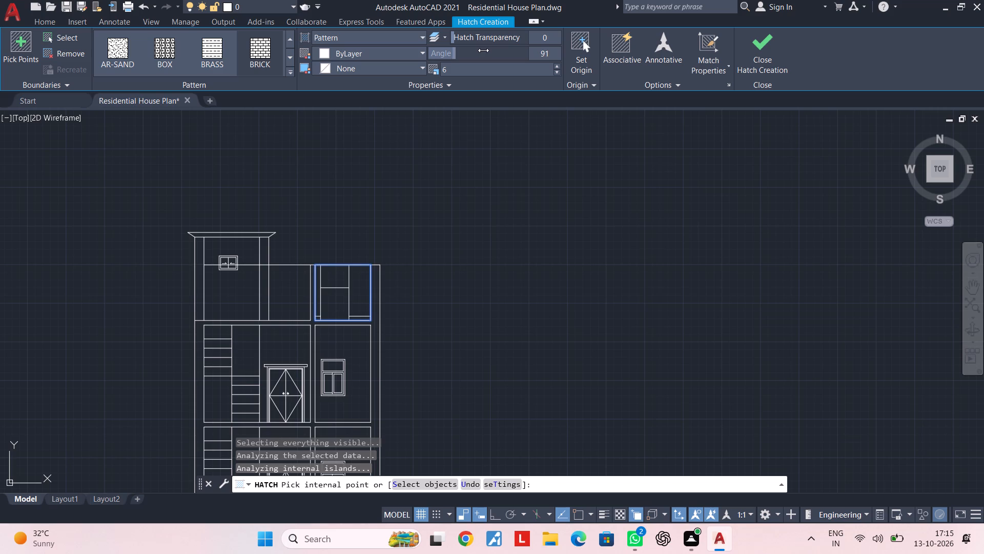
{"action": "left_click_drag", "start_coordinate": [483, 50], "coordinate": [483, 50]}
{"action": "left_click", "coordinate": [557, 72]}
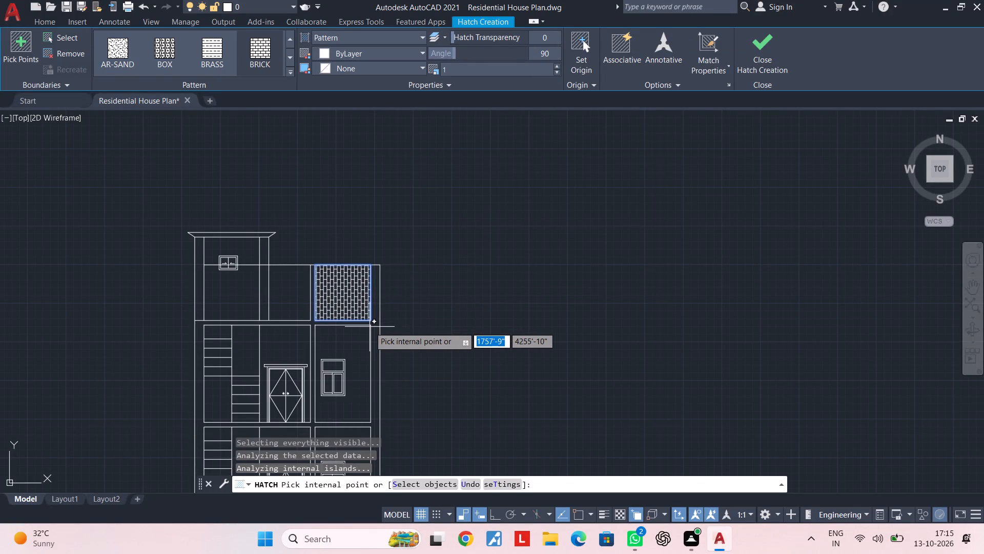
Apply the BRICK hatch to the window-room walls and the walls around the double doors on both floors.
{"action": "scroll", "coordinate": [341, 283], "scroll_direction": "up", "scroll_amount": 3}
{"action": "scroll", "coordinate": [336, 314], "scroll_direction": "down", "scroll_amount": 3}
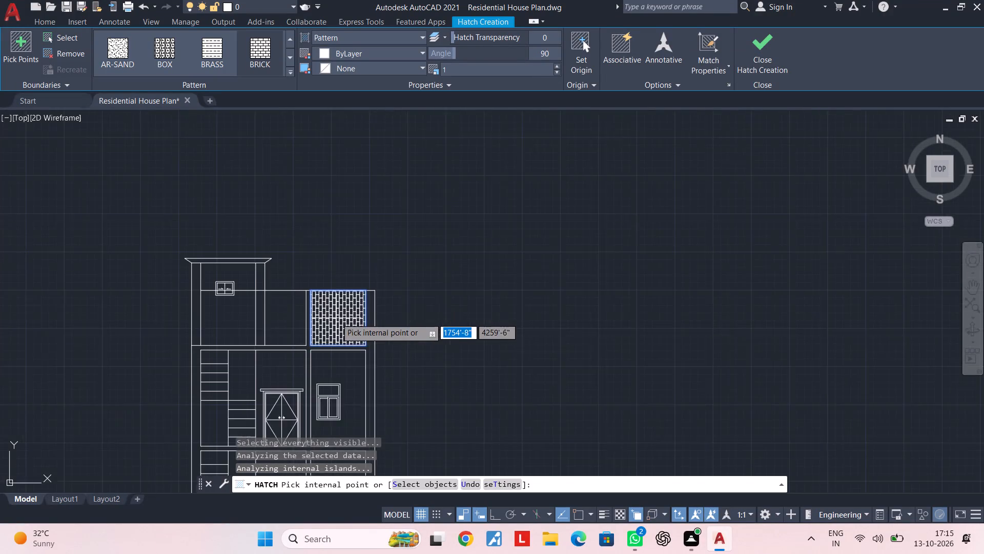
{"action": "middle_click_drag", "start_coordinate": [343, 295], "coordinate": [358, 218]}
{"action": "left_click", "coordinate": [365, 320]}
{"action": "middle_click_drag", "start_coordinate": [374, 362], "coordinate": [387, 305]}
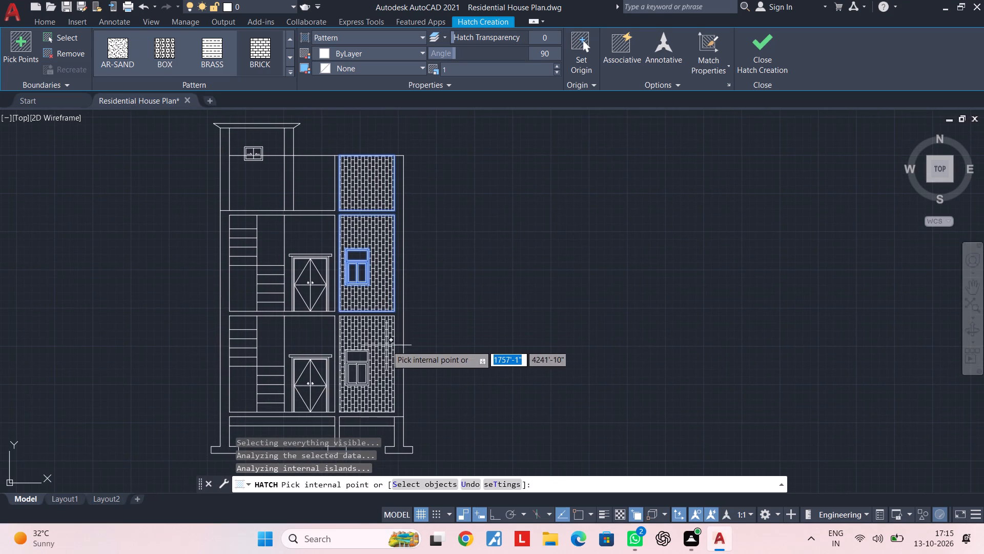
{"action": "left_click", "coordinate": [386, 346]}
{"action": "left_click", "coordinate": [324, 345]}
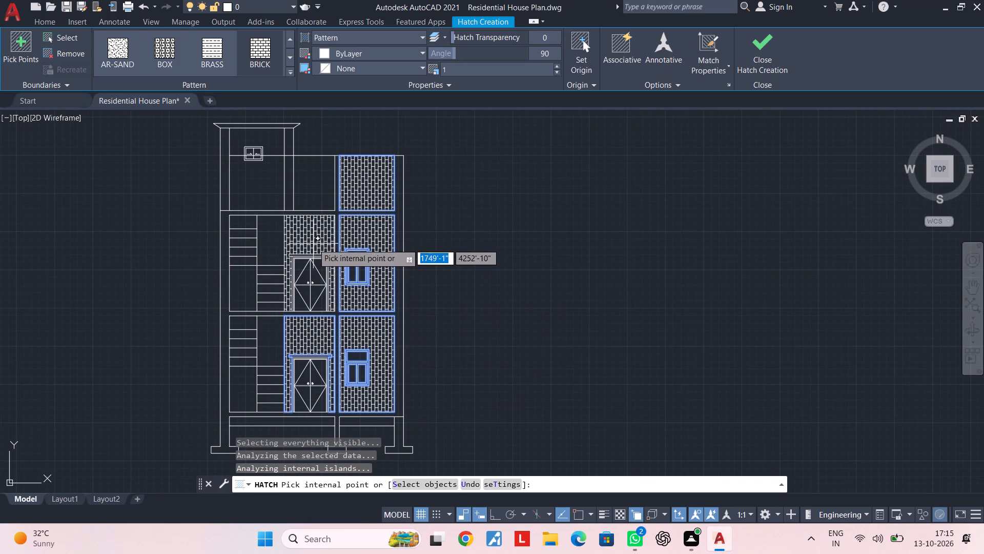
{"action": "left_click", "coordinate": [313, 243]}
{"action": "key", "text": "Escape"}
{"action": "key", "text": "Escape"}
Erase the BRICK hatch from the right-hand bay above the upper-floor window room.
{"action": "left_click", "coordinate": [361, 199]}
{"action": "key", "text": "Delete"}
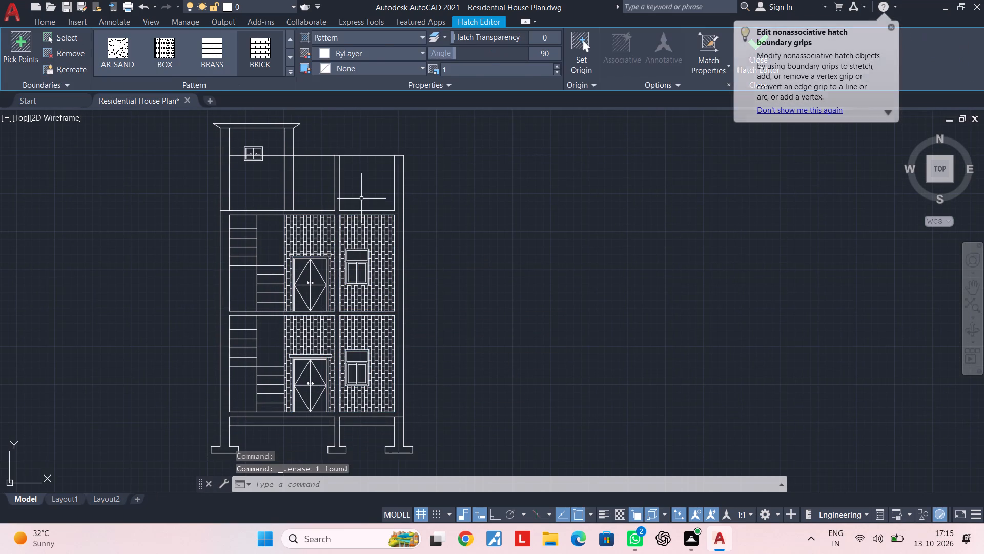
{"action": "key", "text": "Escape"}
{"action": "key", "text": "Escape"}
{"action": "key", "text": "Escape"}
{"action": "key", "text": "Escape"}
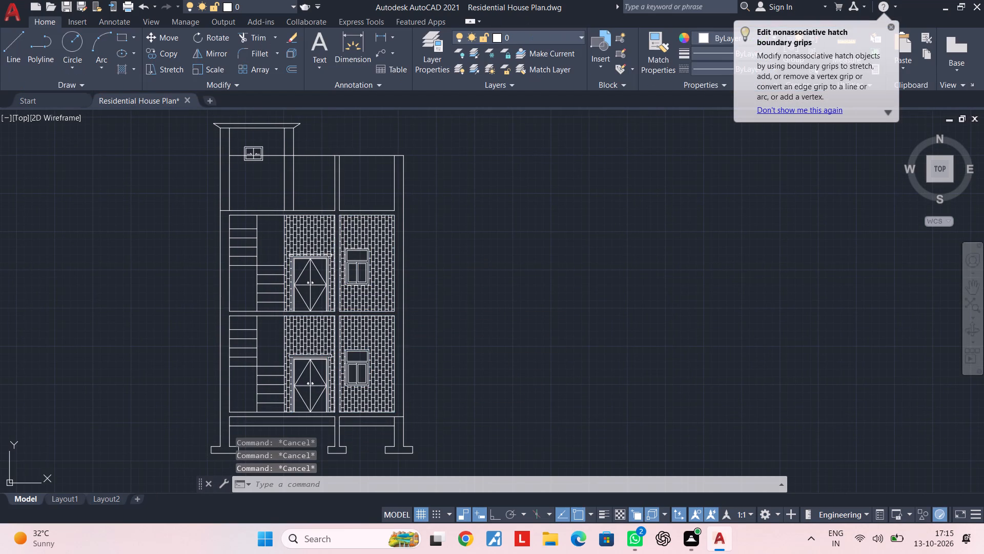
Preview the BRASS and CLAY hatch patterns at angle 90 and scale 1 in the bay above the upper-floor double door.
{"action": "scroll", "coordinate": [351, 372], "scroll_direction": "up", "scroll_amount": 3}
{"action": "scroll", "coordinate": [351, 372], "scroll_direction": "down", "scroll_amount": 3}
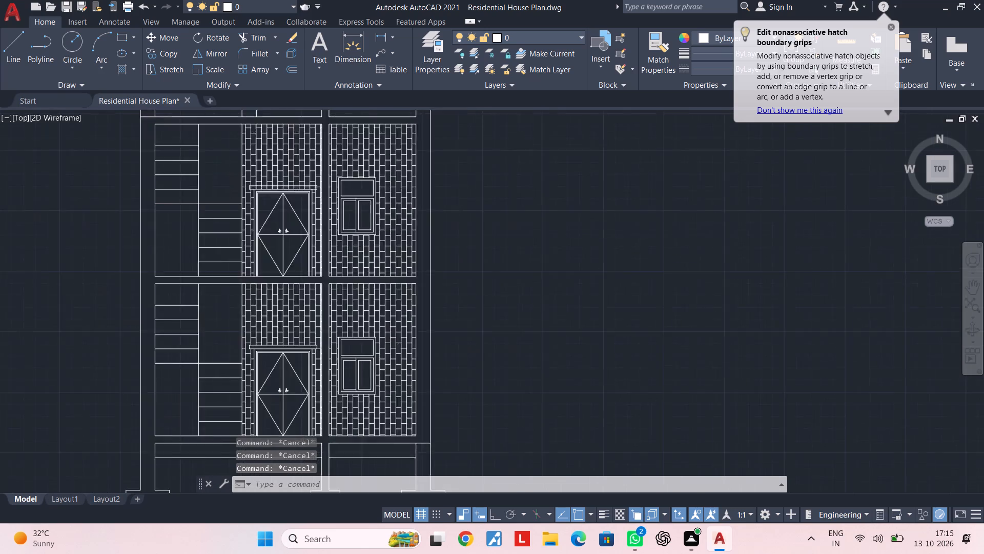
{"action": "middle_click_drag", "start_coordinate": [353, 363], "coordinate": [348, 416]}
{"action": "middle_click_drag", "start_coordinate": [330, 297], "coordinate": [404, 280]}
{"action": "scroll", "coordinate": [435, 196], "scroll_direction": "up", "scroll_amount": 2}
{"action": "middle_click_drag", "start_coordinate": [340, 220], "coordinate": [391, 215]}
{"action": "key", "text": "Escape"}
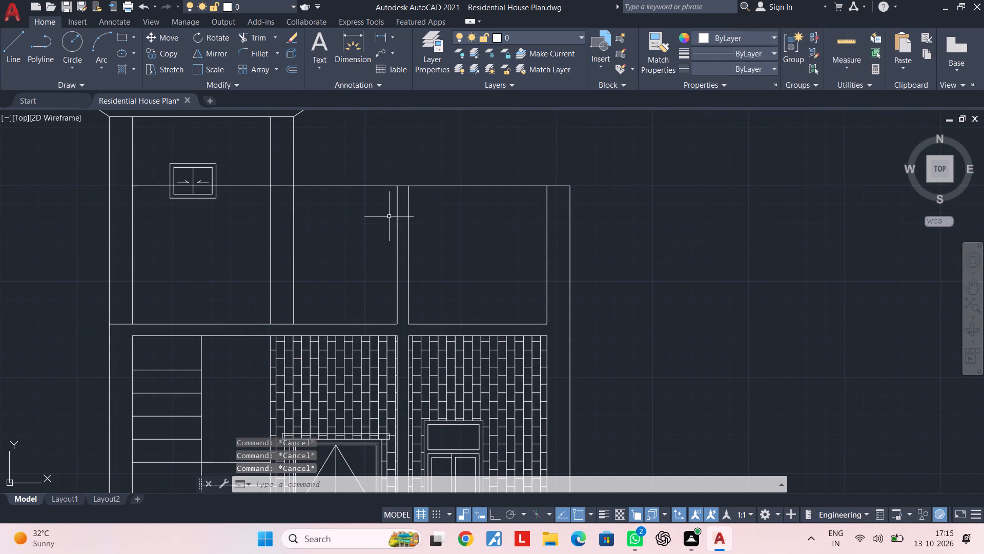
{"action": "key", "text": "h"}
{"action": "key", "text": "space"}
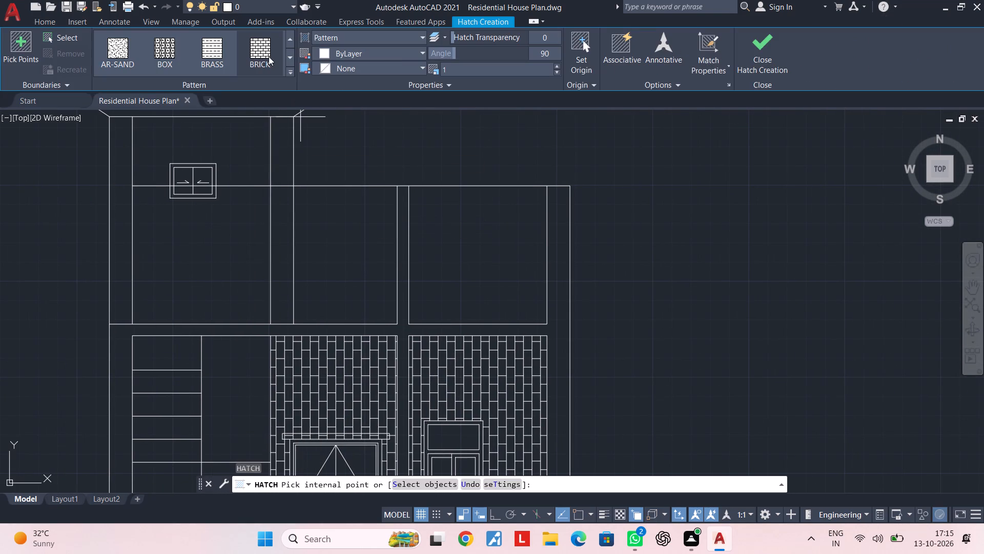
{"action": "left_click", "coordinate": [221, 57]}
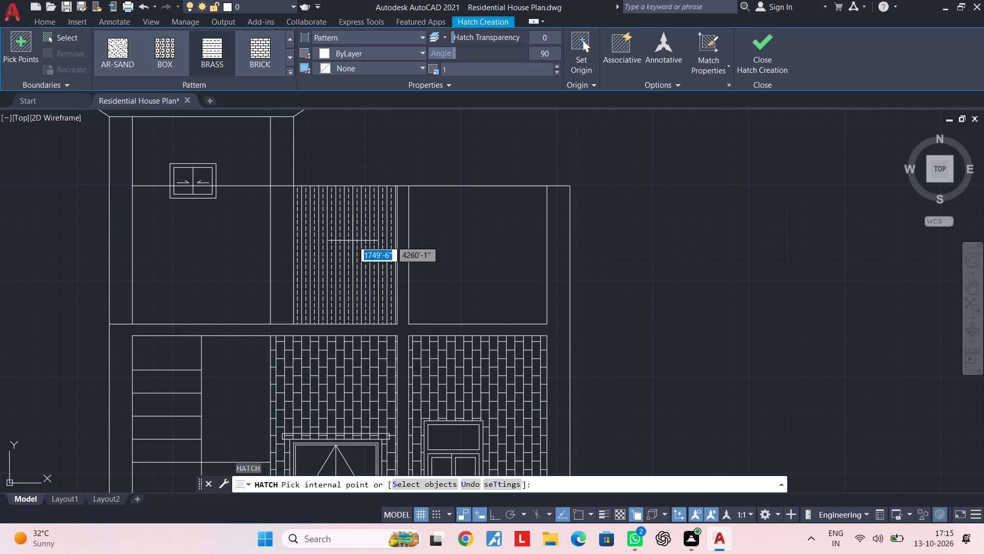
{"action": "scroll", "coordinate": [353, 241], "scroll_direction": "up", "scroll_amount": 2}
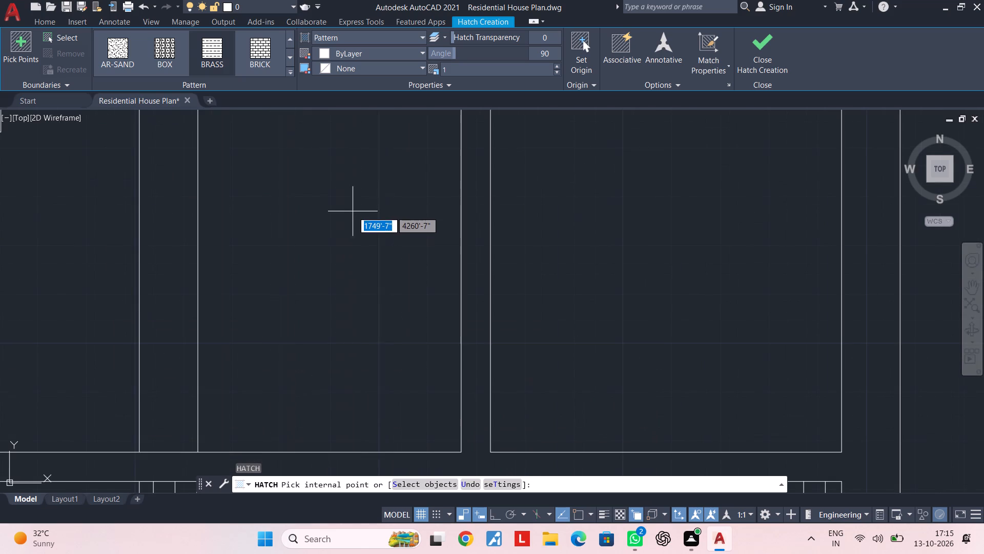
{"action": "scroll", "coordinate": [353, 212], "scroll_direction": "down", "scroll_amount": 1}
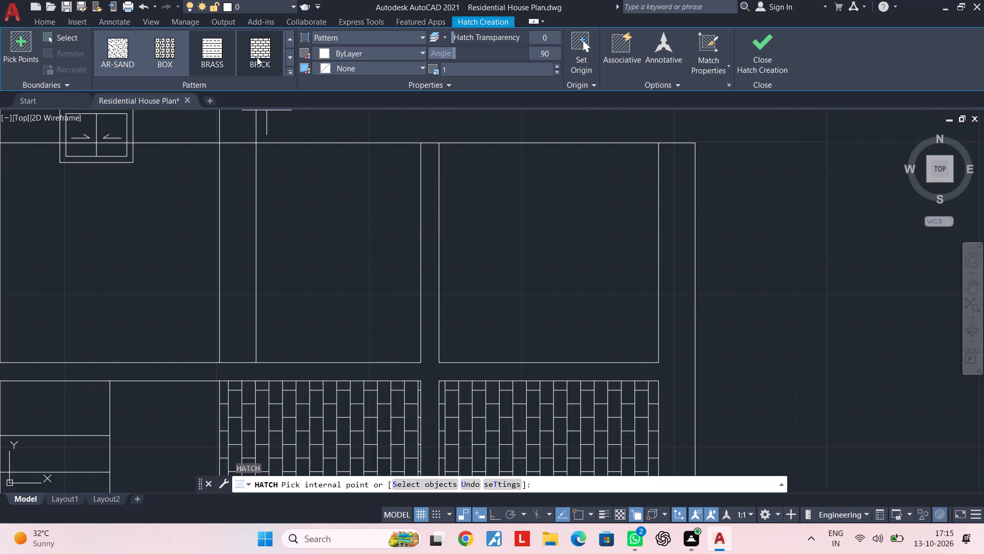
{"action": "scroll", "coordinate": [257, 57], "scroll_direction": "down", "scroll_amount": 1}
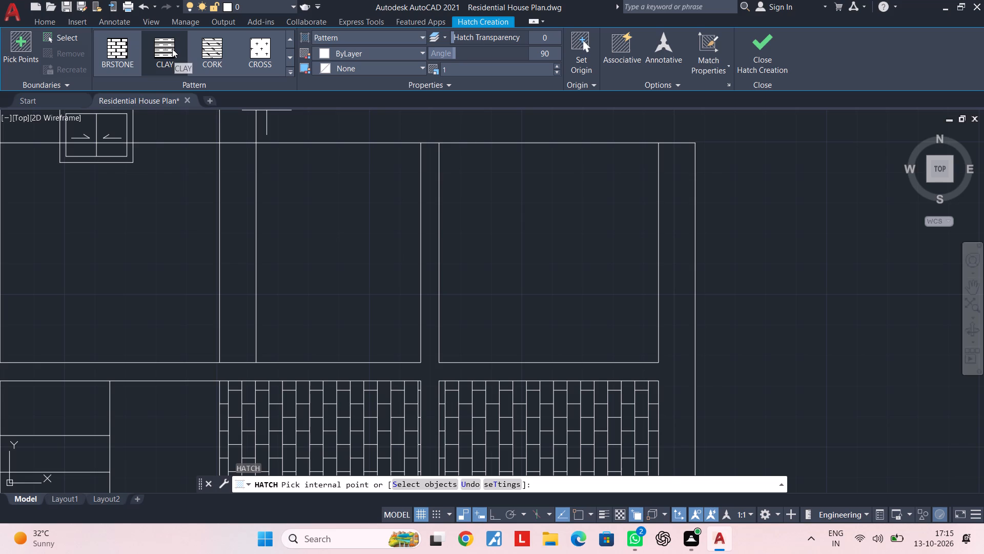
{"action": "left_click", "coordinate": [171, 49]}
{"action": "scroll", "coordinate": [346, 233], "scroll_direction": "up", "scroll_amount": 1}
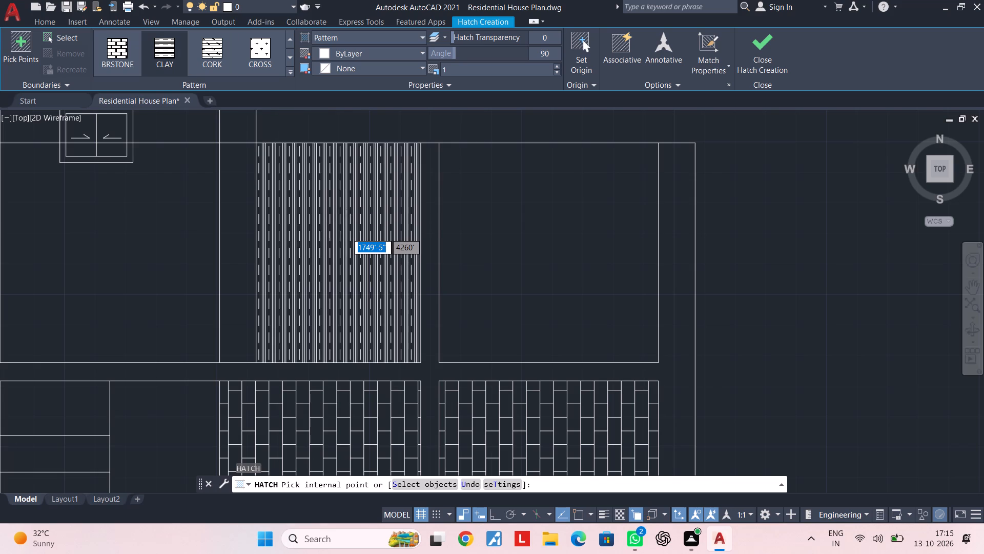
{"action": "scroll", "coordinate": [346, 233], "scroll_direction": "up", "scroll_amount": 1}
{"action": "scroll", "coordinate": [346, 233], "scroll_direction": "down", "scroll_amount": 1}
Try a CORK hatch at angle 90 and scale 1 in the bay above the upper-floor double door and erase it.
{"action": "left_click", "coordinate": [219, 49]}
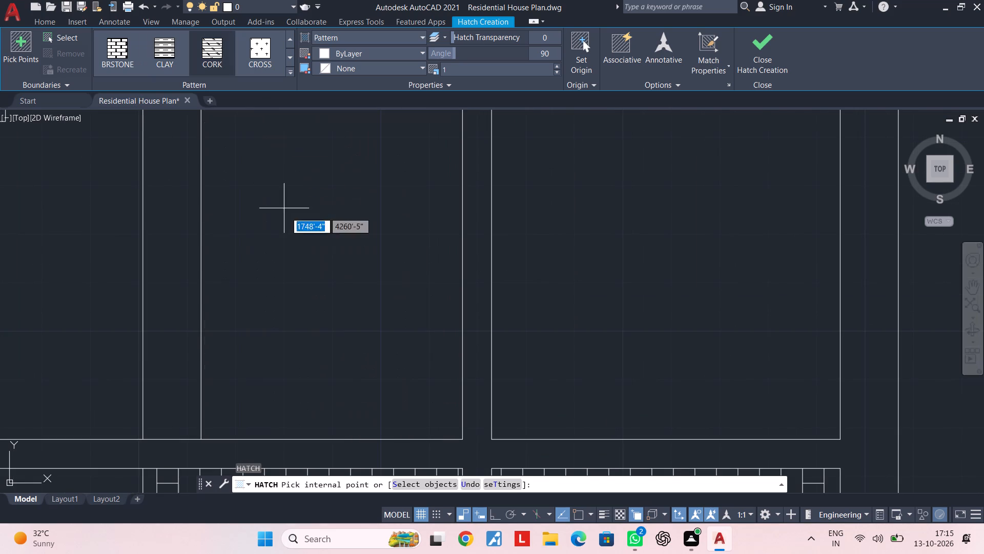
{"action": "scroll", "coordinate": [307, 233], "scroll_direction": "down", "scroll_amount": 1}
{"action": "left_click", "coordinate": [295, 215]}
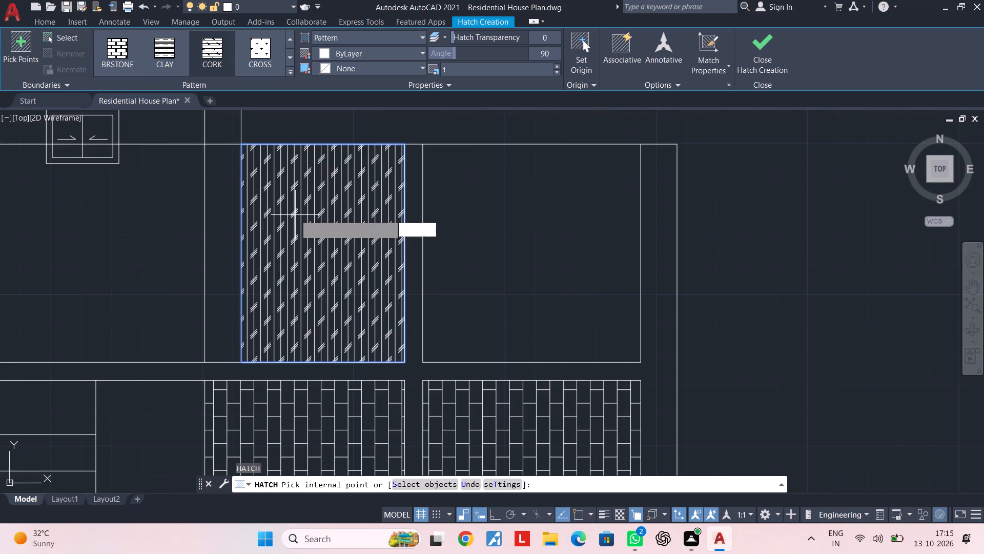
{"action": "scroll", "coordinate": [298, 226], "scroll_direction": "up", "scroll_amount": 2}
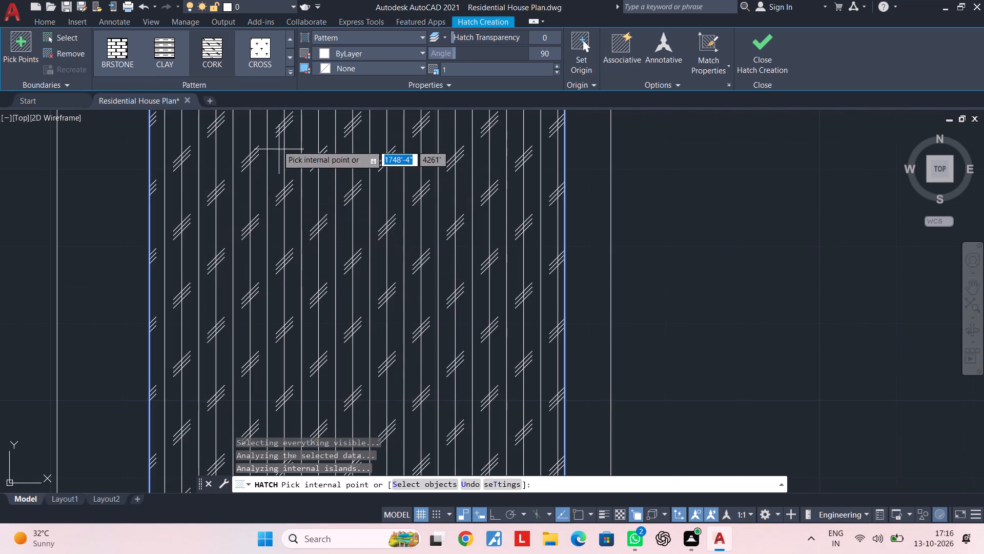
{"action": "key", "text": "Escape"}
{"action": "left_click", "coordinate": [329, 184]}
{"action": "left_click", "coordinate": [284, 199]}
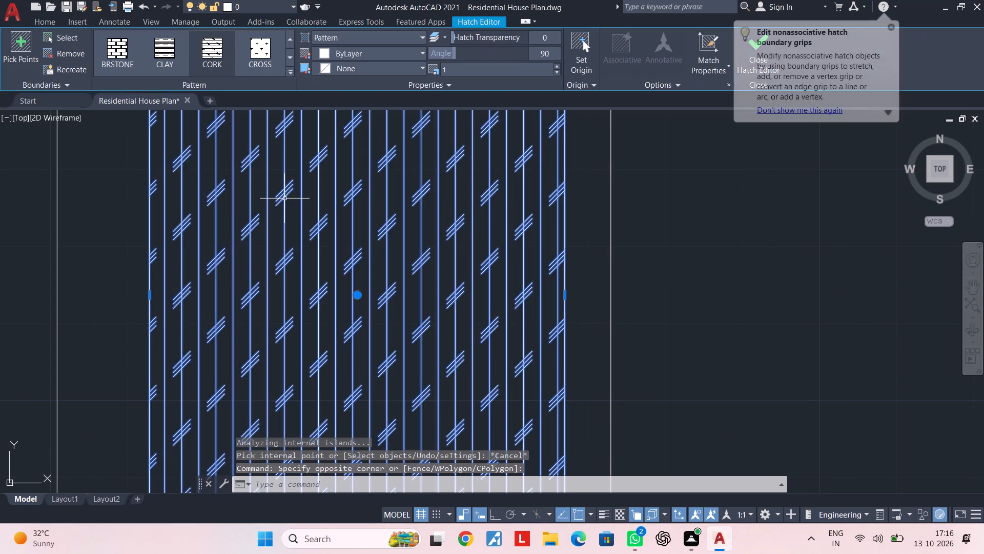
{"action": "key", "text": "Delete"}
Apply the DASH hatch at angle 90 and scale 1 to the three top-level bays above the upper floor.
{"action": "key", "text": "h"}
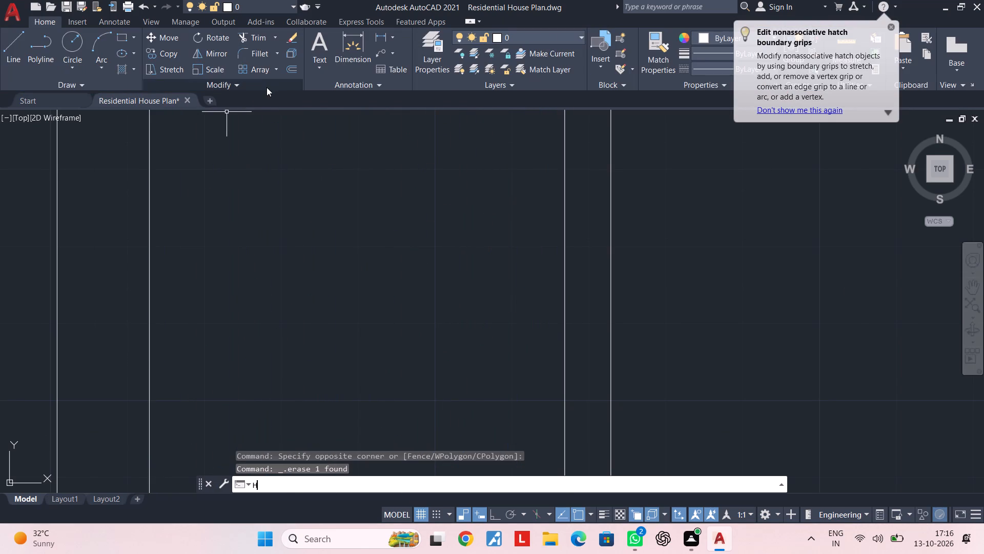
{"action": "key", "text": "space"}
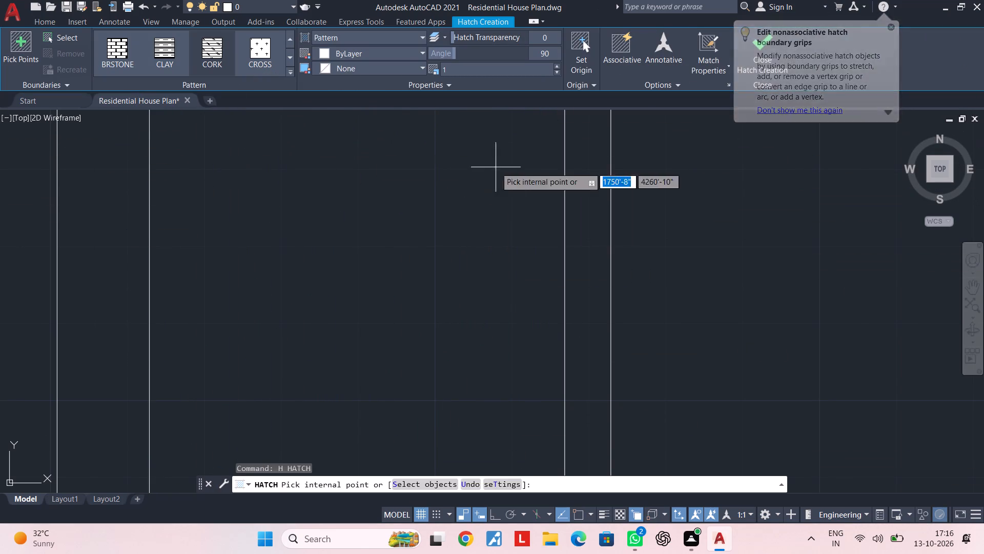
{"action": "scroll", "coordinate": [256, 58], "scroll_direction": "down", "scroll_amount": 1}
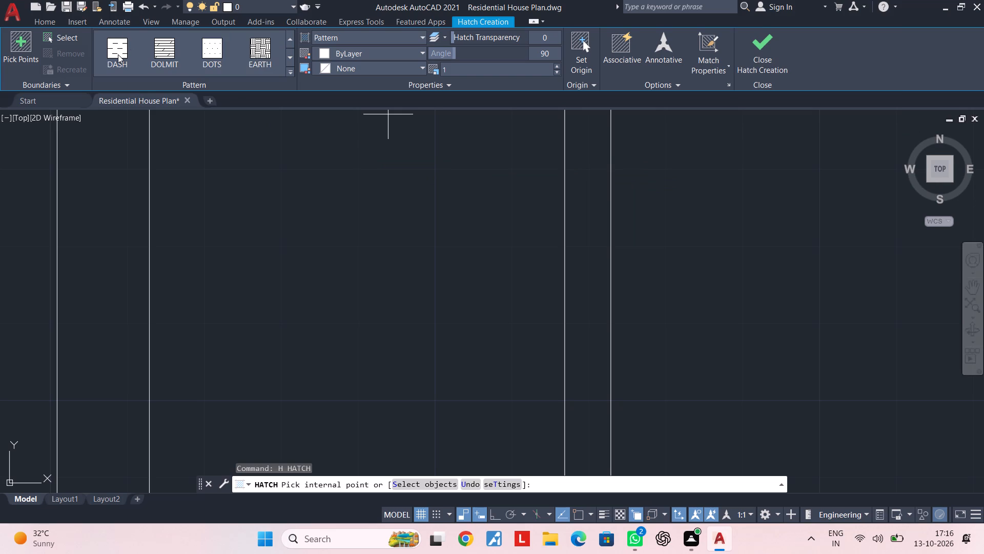
{"action": "left_click", "coordinate": [116, 56]}
{"action": "left_click", "coordinate": [334, 252]}
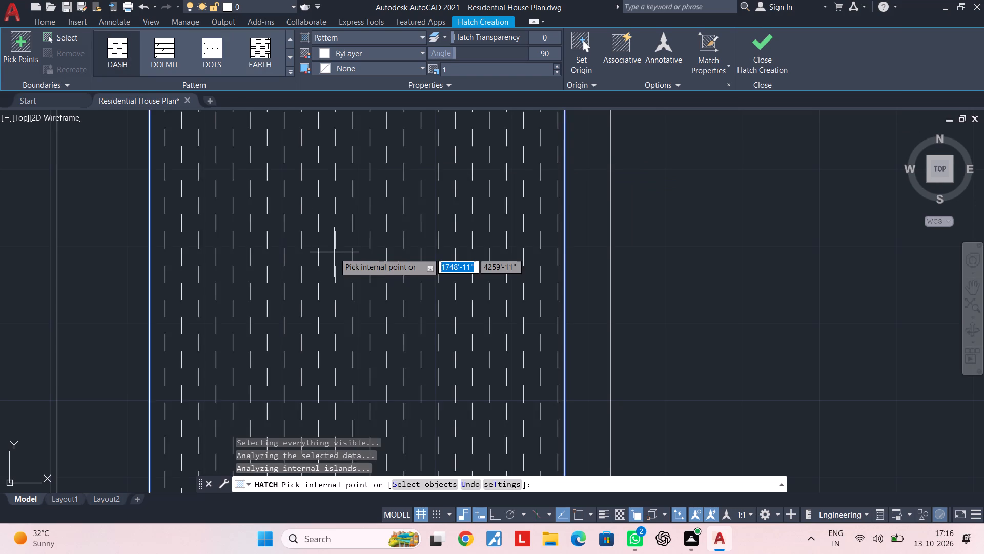
{"action": "scroll", "coordinate": [334, 252], "scroll_direction": "down", "scroll_amount": 3}
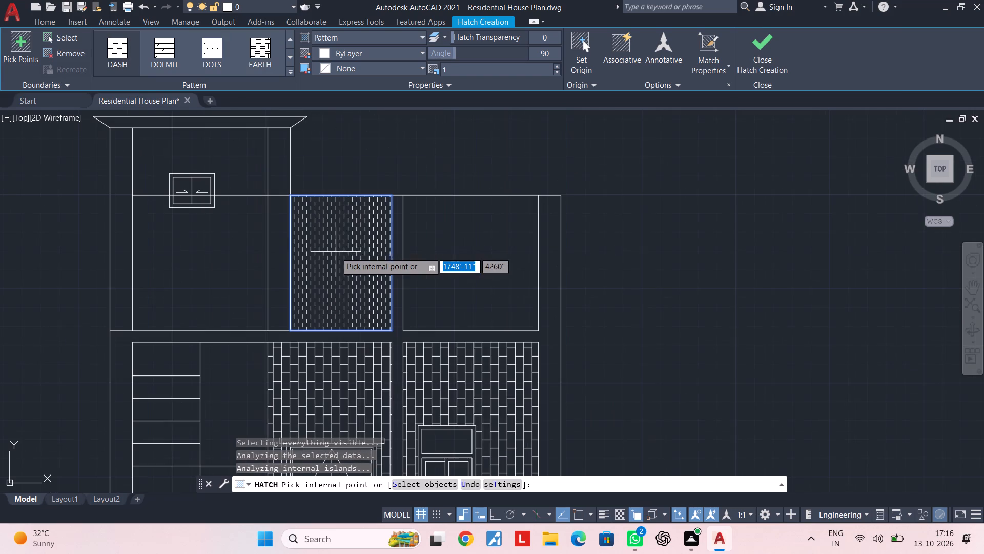
{"action": "left_click", "coordinate": [450, 247]}
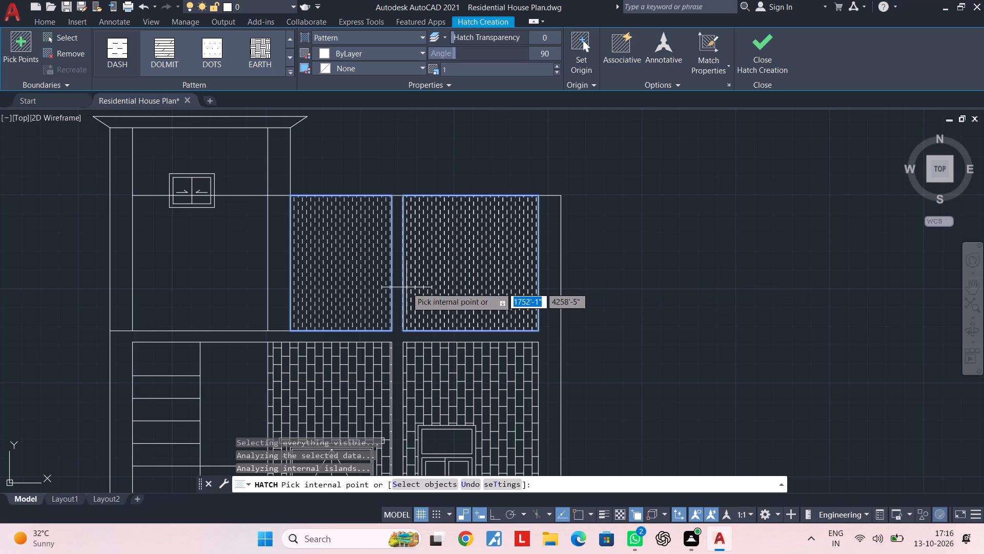
{"action": "left_click", "coordinate": [212, 267]}
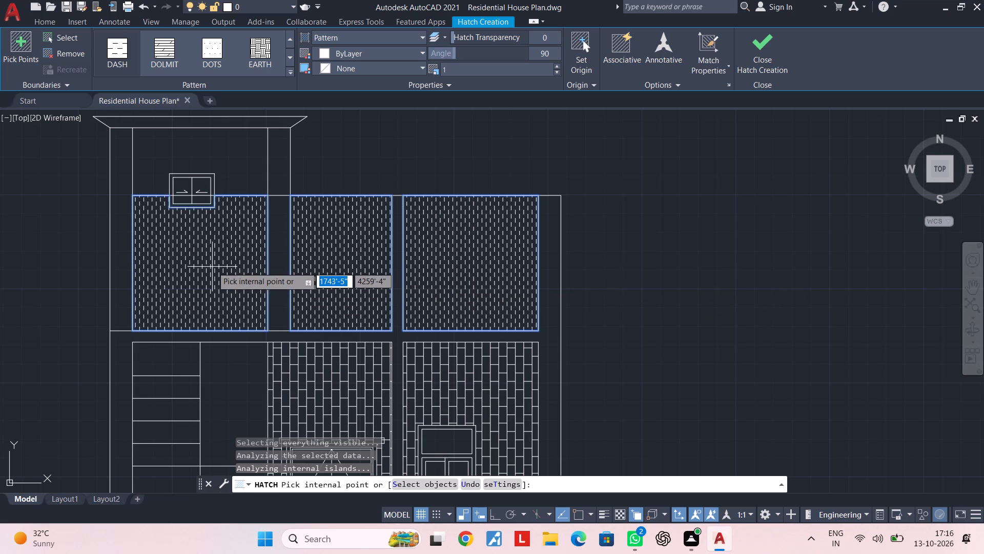
{"action": "left_click", "coordinate": [558, 68]}
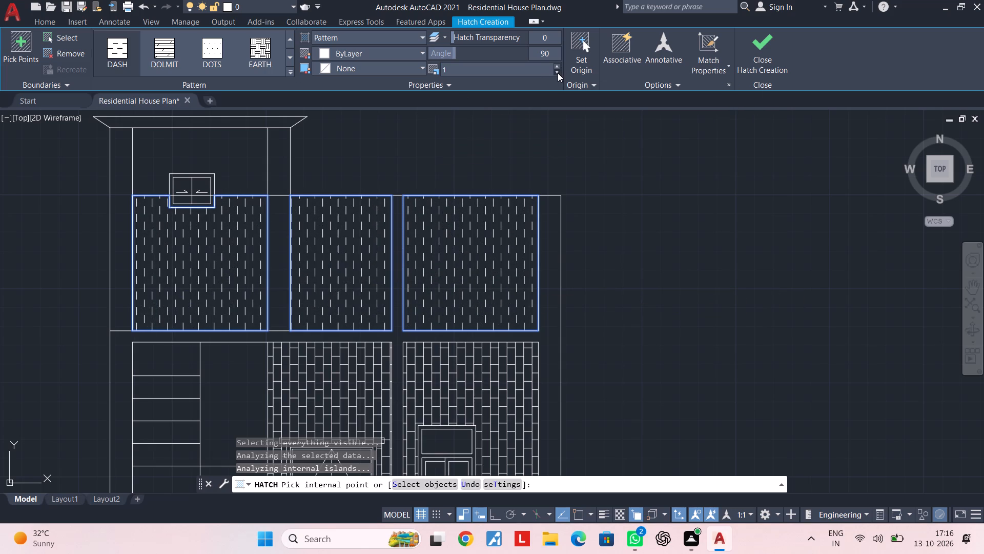
{"action": "left_click", "coordinate": [558, 73]}
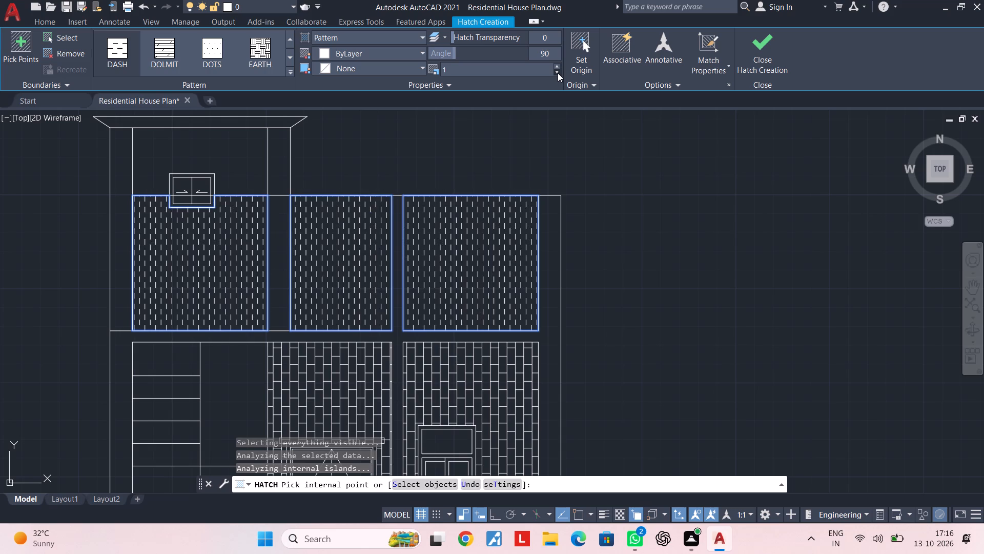
{"action": "left_click", "coordinate": [558, 73]}
{"action": "left_click", "coordinate": [558, 73]}
{"action": "double_click", "coordinate": [558, 73]}
{"action": "key", "text": "Escape"}
{"action": "key", "text": "Escape"}
{"action": "scroll", "coordinate": [485, 235], "scroll_direction": "down", "scroll_amount": 1}
{"action": "middle_click_drag", "start_coordinate": [485, 235], "coordinate": [400, 225]}
{"action": "key", "text": "Escape"}
{"action": "key", "text": "Escape"}
{"action": "key", "text": "Escape"}
{"action": "key", "text": "Escape"}
{"action": "key", "text": "Escape"}
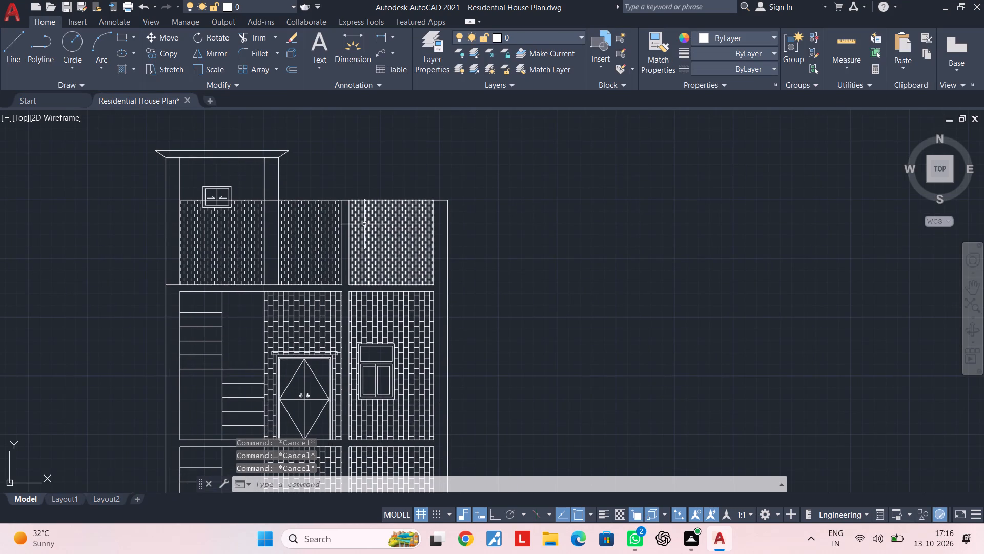
{"action": "key", "text": "Escape"}
{"action": "key", "text": "Escape"}
{"action": "key", "text": "Escape"}
{"action": "key", "text": "Escape"}
Hatch both wall strips flanking the small-window stair tower with BRICK at angle 90, reducing the scale to a finer brick pattern.
{"action": "scroll", "coordinate": [274, 261], "scroll_direction": "up", "scroll_amount": 3}
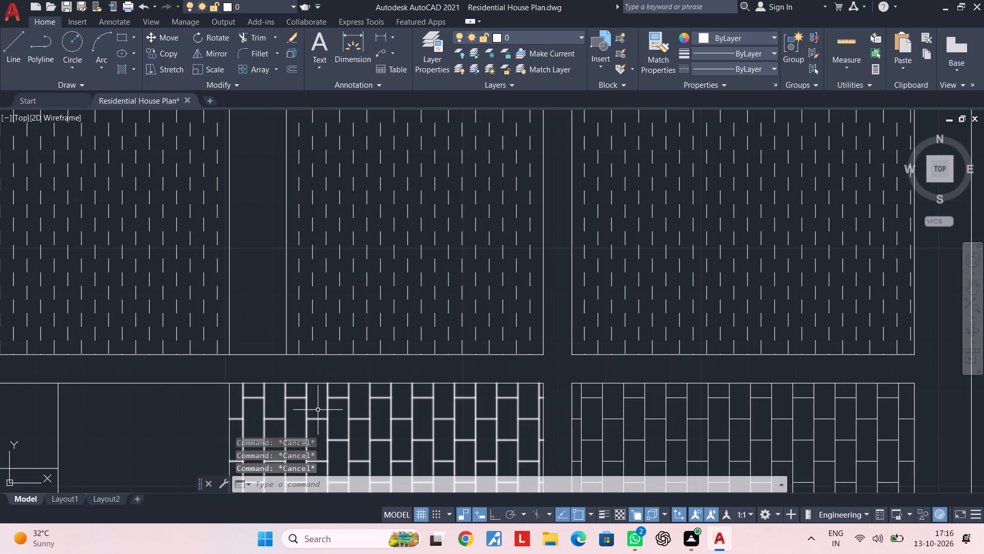
{"action": "scroll", "coordinate": [320, 398], "scroll_direction": "down", "scroll_amount": 2}
{"action": "middle_click_drag", "start_coordinate": [329, 378], "coordinate": [299, 290]}
{"action": "left_click", "coordinate": [307, 322]}
{"action": "left_click", "coordinate": [290, 338]}
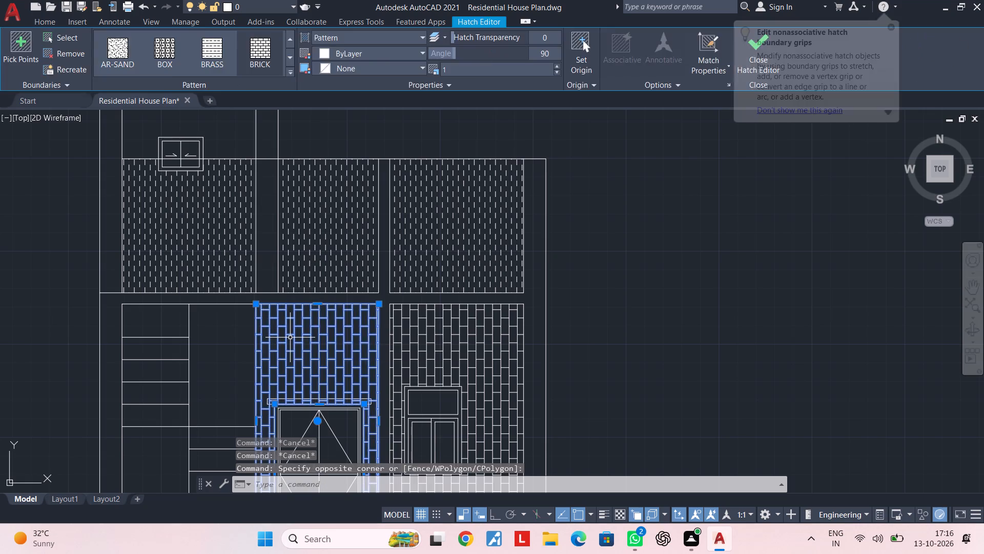
{"action": "key", "text": "Escape"}
{"action": "key", "text": "Escape"}
{"action": "type", "text": "H"}
{"action": "key", "text": "space"}
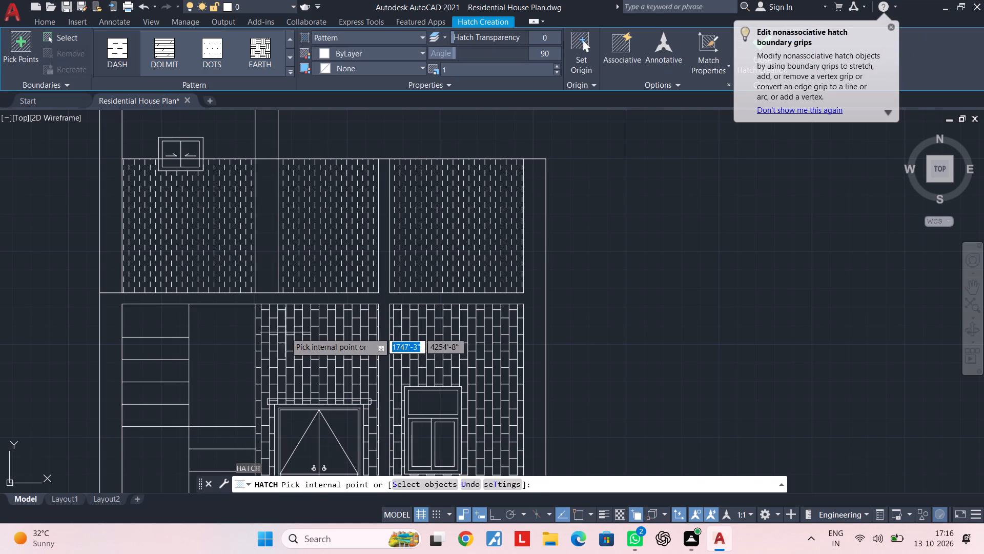
{"action": "scroll", "coordinate": [243, 50], "scroll_direction": "up", "scroll_amount": 1}
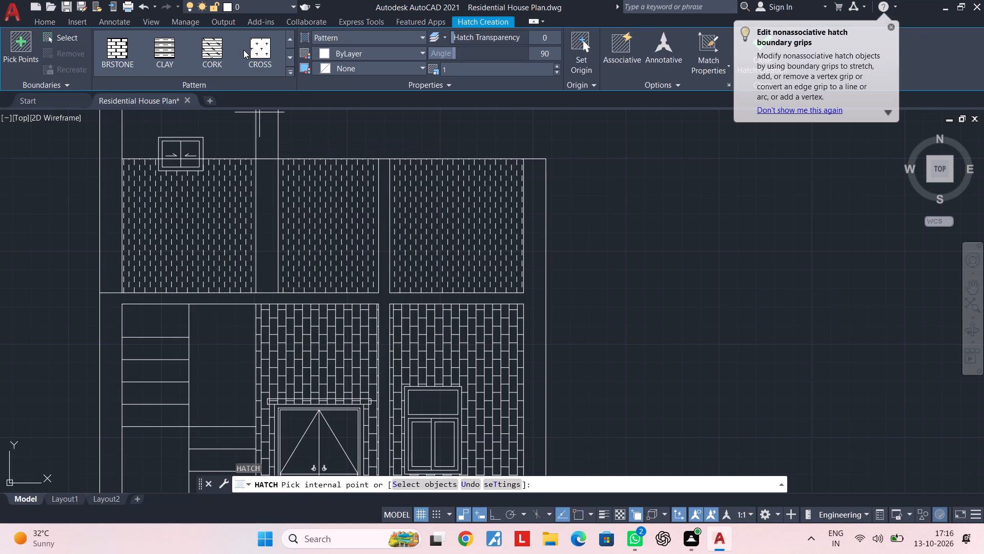
{"action": "scroll", "coordinate": [239, 54], "scroll_direction": "up", "scroll_amount": 1}
{"action": "left_click", "coordinate": [252, 52]}
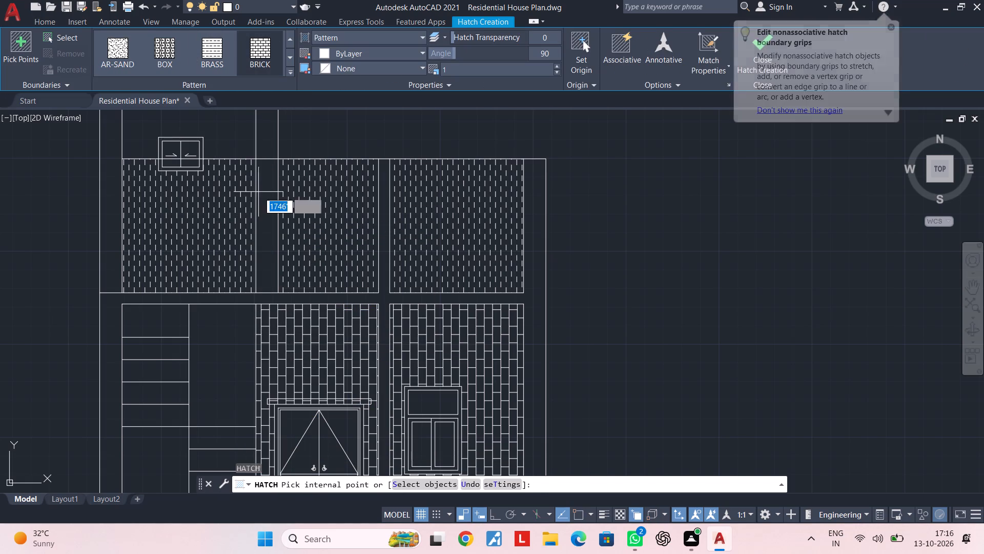
{"action": "left_click", "coordinate": [262, 224]}
{"action": "scroll", "coordinate": [266, 175], "scroll_direction": "up", "scroll_amount": 1}
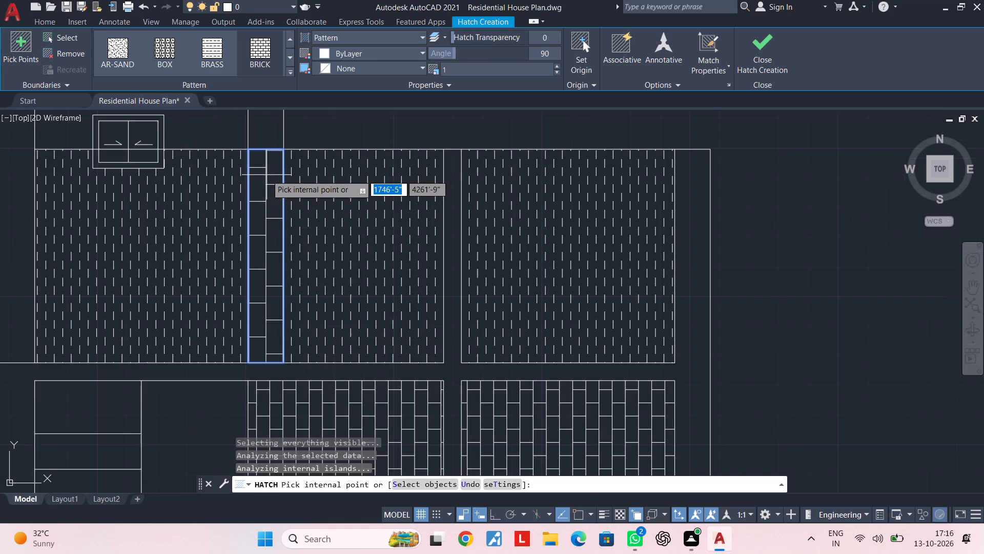
{"action": "left_click", "coordinate": [554, 74]}
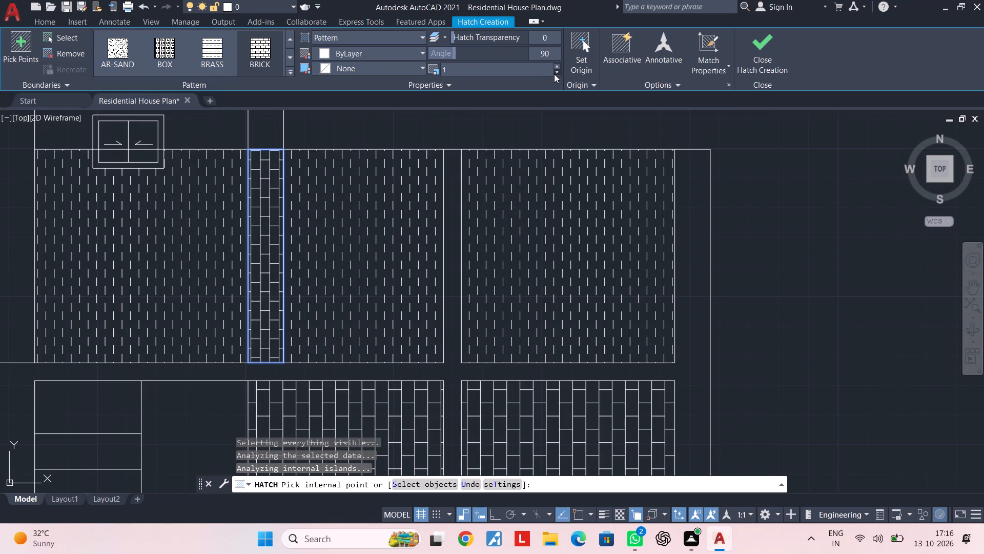
{"action": "left_click", "coordinate": [554, 74]}
{"action": "left_click", "coordinate": [554, 74]}
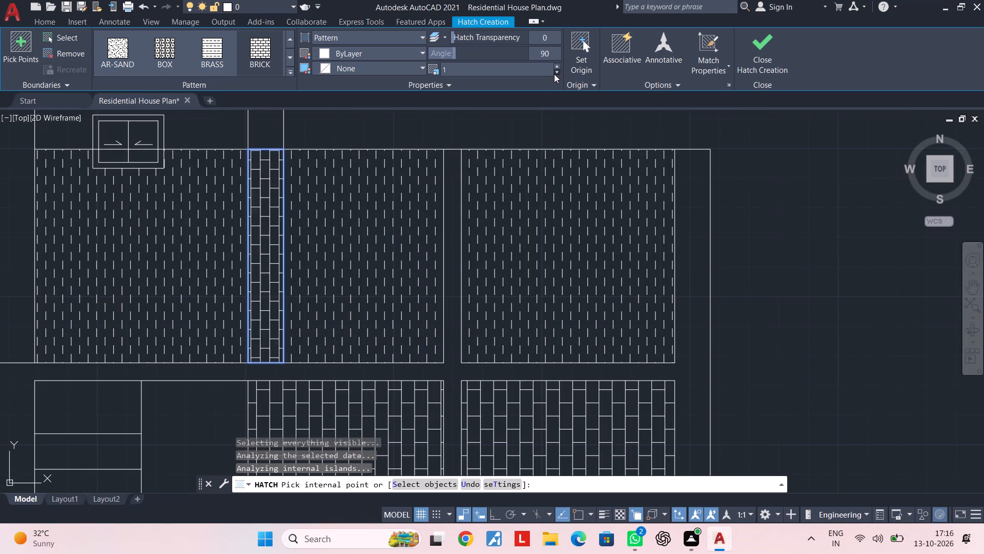
{"action": "left_click", "coordinate": [554, 74]}
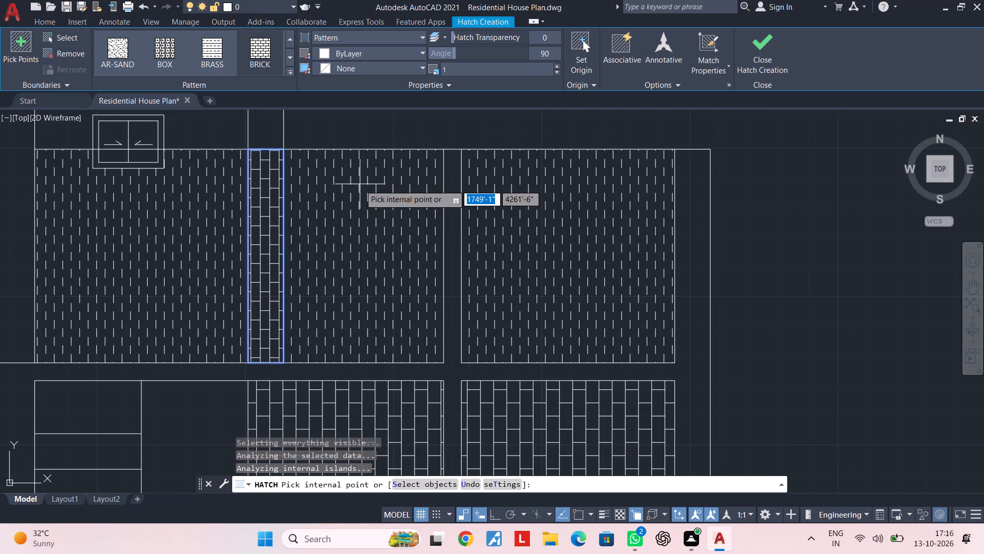
{"action": "scroll", "coordinate": [360, 185], "scroll_direction": "down", "scroll_amount": 1}
{"action": "middle_click_drag", "start_coordinate": [340, 144], "coordinate": [337, 209]}
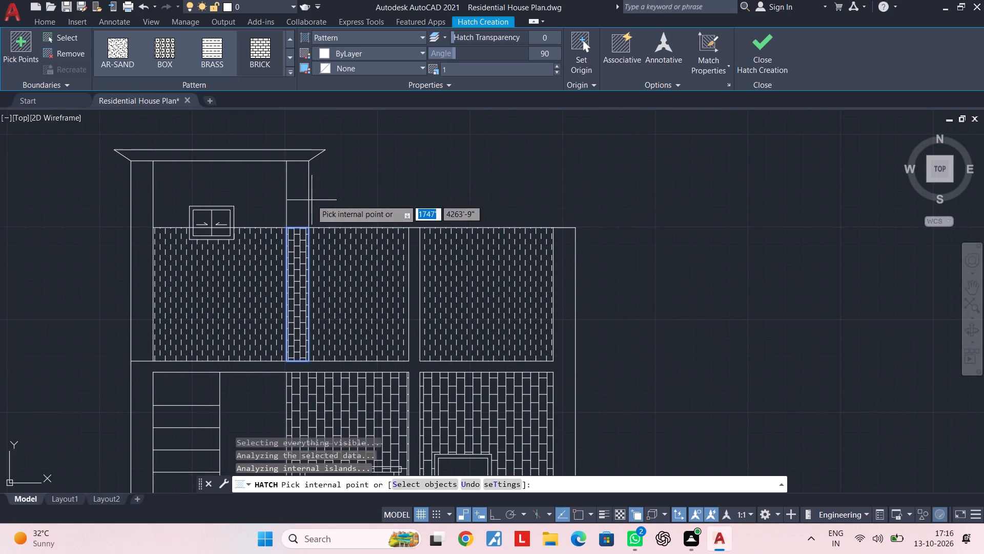
{"action": "left_click", "coordinate": [301, 200]}
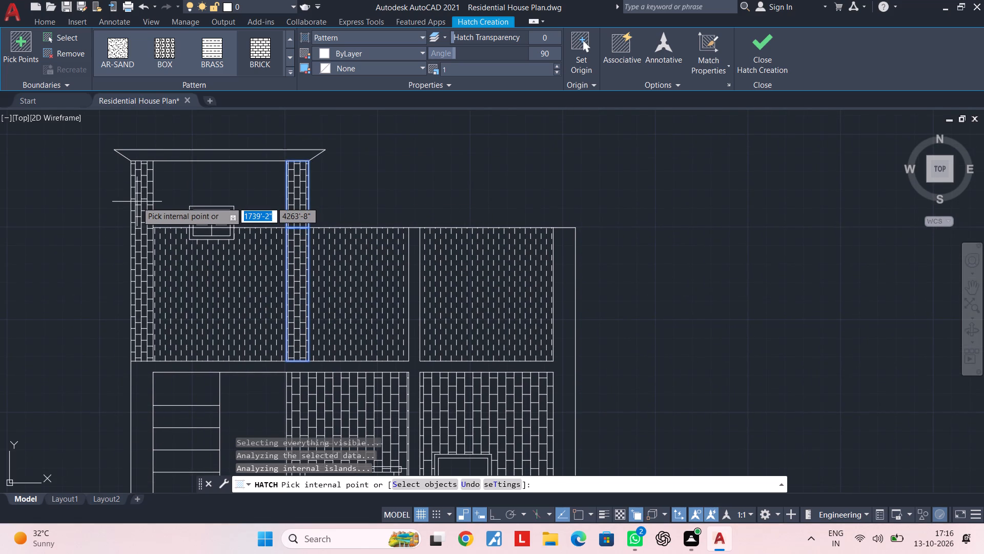
{"action": "left_click", "coordinate": [137, 202]}
{"action": "key", "text": "Escape"}
{"action": "key", "text": "Escape"}
{"action": "key", "text": "Escape"}
Examine the section from the hatched top level down through both floors to the plinth and footings.
{"action": "middle_click_drag", "start_coordinate": [314, 200], "coordinate": [303, 175]}
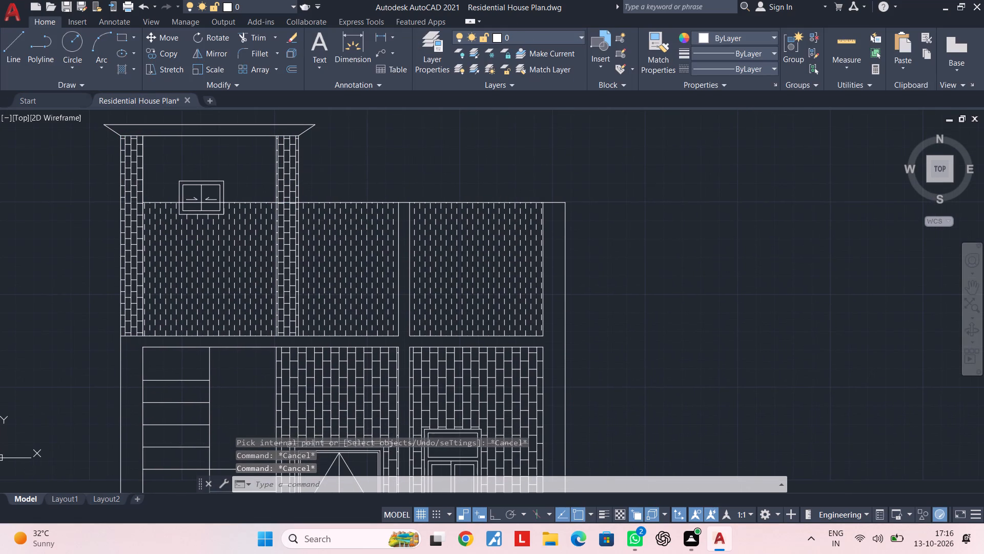
{"action": "key", "text": "Escape"}
{"action": "key", "text": "Escape"}
{"action": "scroll", "coordinate": [303, 175], "scroll_direction": "down", "scroll_amount": 1}
{"action": "middle_click_drag", "start_coordinate": [303, 175], "coordinate": [304, 136]}
{"action": "key", "text": "Escape"}
{"action": "key", "text": "Escape"}
{"action": "middle_click_drag", "start_coordinate": [266, 253], "coordinate": [291, 222]}
{"action": "key", "text": "Escape"}
{"action": "key", "text": "Escape"}
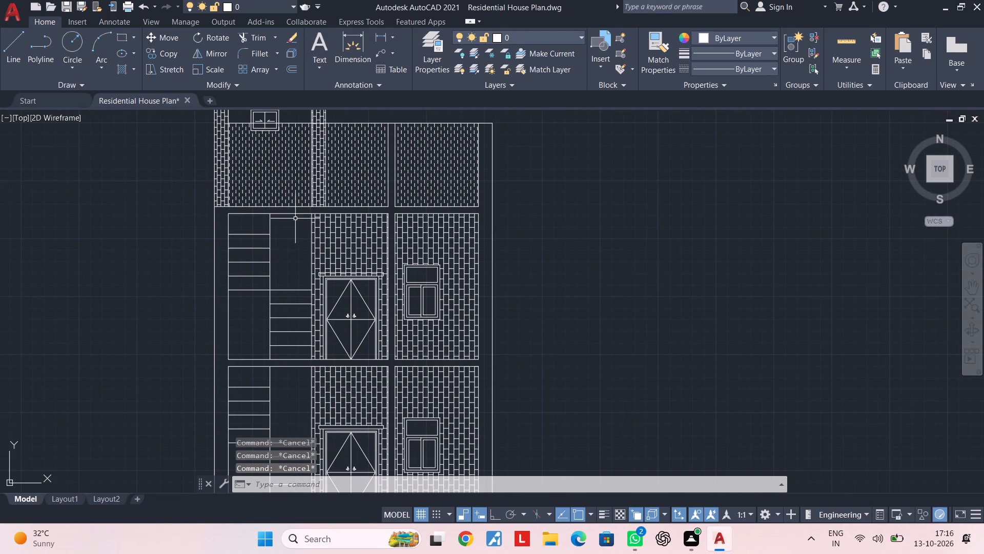
{"action": "key", "text": "Escape"}
{"action": "key", "text": "Escape"}
{"action": "middle_click_drag", "start_coordinate": [307, 259], "coordinate": [304, 108]}
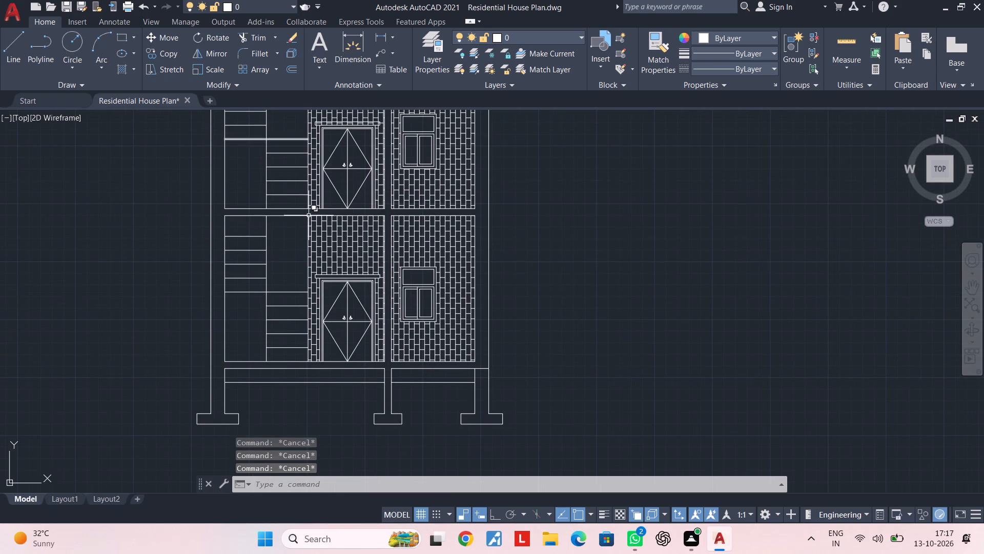
{"action": "key", "text": "Escape"}
{"action": "key", "text": "Escape"}
{"action": "key", "text": "Escape"}
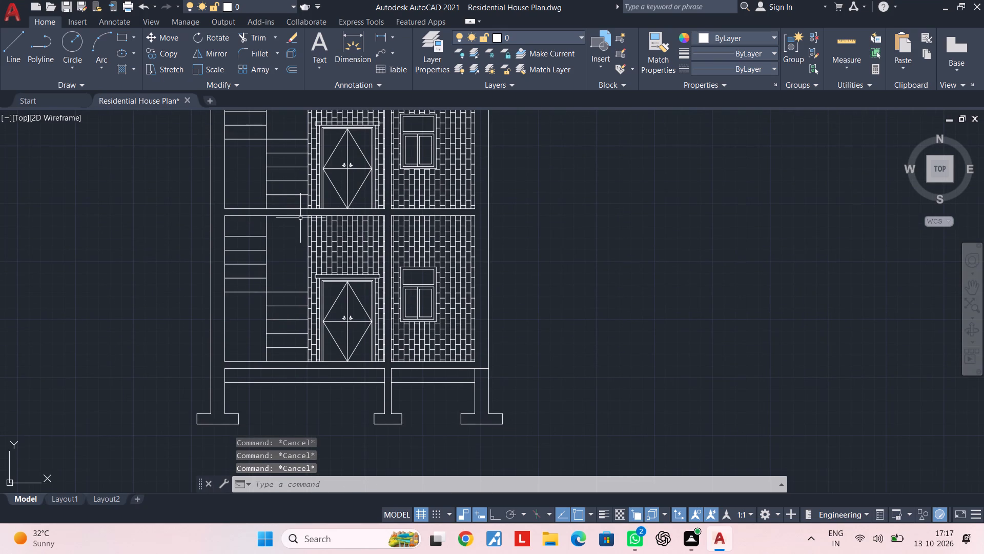
{"action": "key", "text": "Escape"}
{"action": "key", "text": "Escape"}
{"action": "middle_click_drag", "start_coordinate": [272, 369], "coordinate": [259, 296]}
{"action": "key", "text": "Escape"}
{"action": "key", "text": "Escape"}
{"action": "key", "text": "Escape"}
{"action": "key", "text": "Escape"}
{"action": "key", "text": "Escape"}
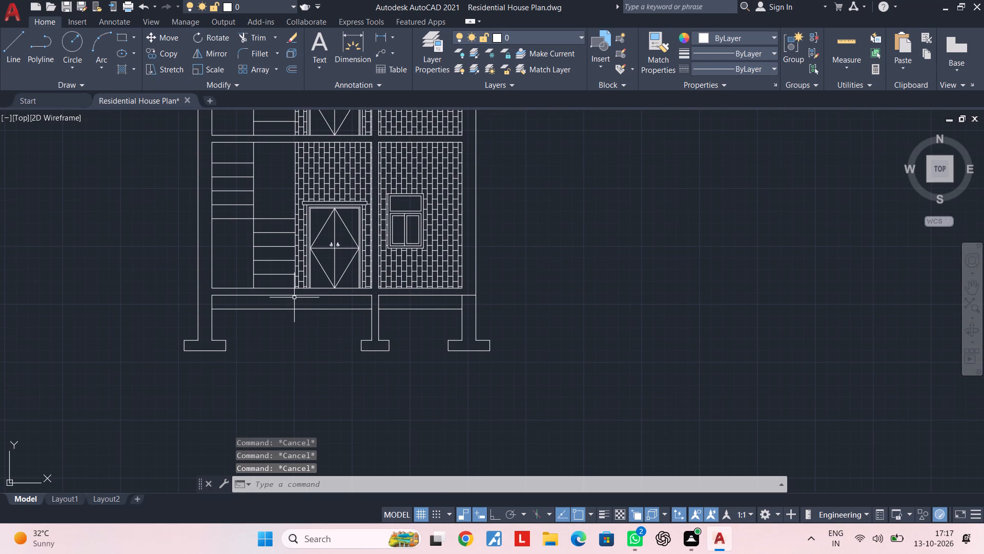
{"action": "key", "text": "Escape"}
{"action": "key", "text": "Escape"}
{"action": "key", "text": "Escape"}
{"action": "key", "text": "Escape"}
{"action": "key", "text": "Escape"}
{"action": "key", "text": "Escape"}
{"action": "scroll", "coordinate": [298, 266], "scroll_direction": "up", "scroll_amount": 2}
{"action": "middle_click_drag", "start_coordinate": [334, 268], "coordinate": [266, 323]}
{"action": "scroll", "coordinate": [300, 294], "scroll_direction": "up", "scroll_amount": 1}
{"action": "scroll", "coordinate": [268, 322], "scroll_direction": "up", "scroll_amount": 1}
{"action": "scroll", "coordinate": [268, 322], "scroll_direction": "down", "scroll_amount": 3}
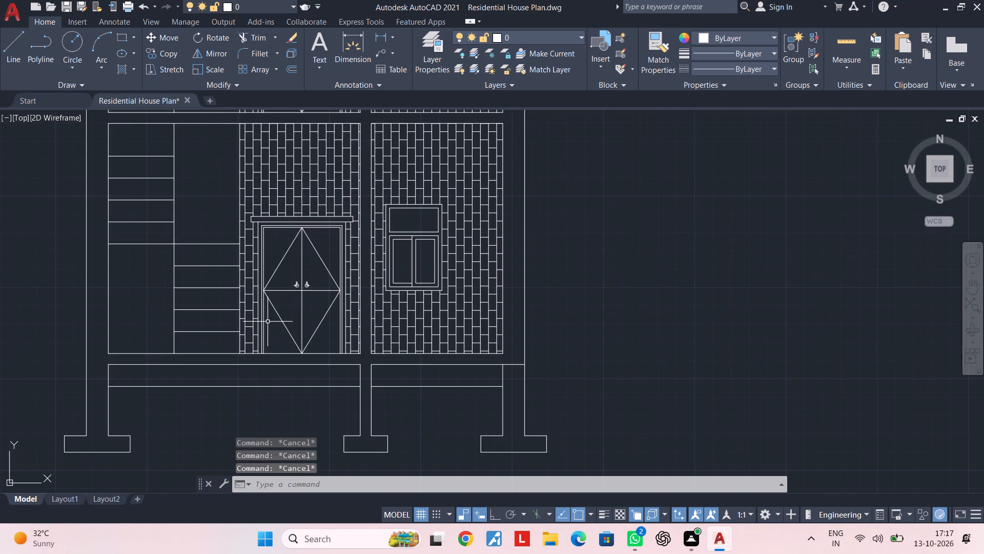
{"action": "key", "text": "Escape"}
{"action": "key", "text": "Escape"}
{"action": "key", "text": "Escape"}
{"action": "key", "text": "Escape"}
{"action": "key", "text": "Escape"}
{"action": "key", "text": "Escape"}
{"action": "key", "text": "Escape"}
{"action": "key", "text": "Escape"}
{"action": "key", "text": "Escape"}
{"action": "key", "text": "Escape"}
{"action": "key", "text": "Escape"}
{"action": "key", "text": "Escape"}
Save the drawing.
{"action": "key", "text": "ctrl+s"}
{"action": "key", "text": "ctrl+s"}
Review the hatched top level and the whole section's placement below the house plan sheets.
{"action": "scroll", "coordinate": [299, 323], "scroll_direction": "down", "scroll_amount": 1}
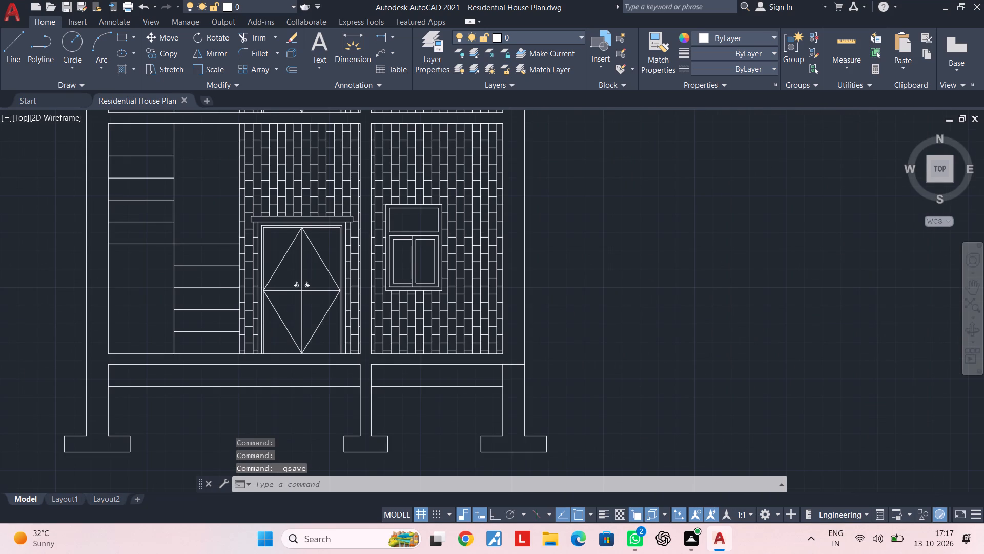
{"action": "scroll", "coordinate": [299, 323], "scroll_direction": "down", "scroll_amount": 1}
{"action": "middle_click_drag", "start_coordinate": [299, 323], "coordinate": [289, 361]}
{"action": "middle_click_drag", "start_coordinate": [306, 312], "coordinate": [291, 358]}
{"action": "key", "text": "Escape"}
{"action": "key", "text": "Escape"}
{"action": "scroll", "coordinate": [241, 147], "scroll_direction": "up", "scroll_amount": 2}
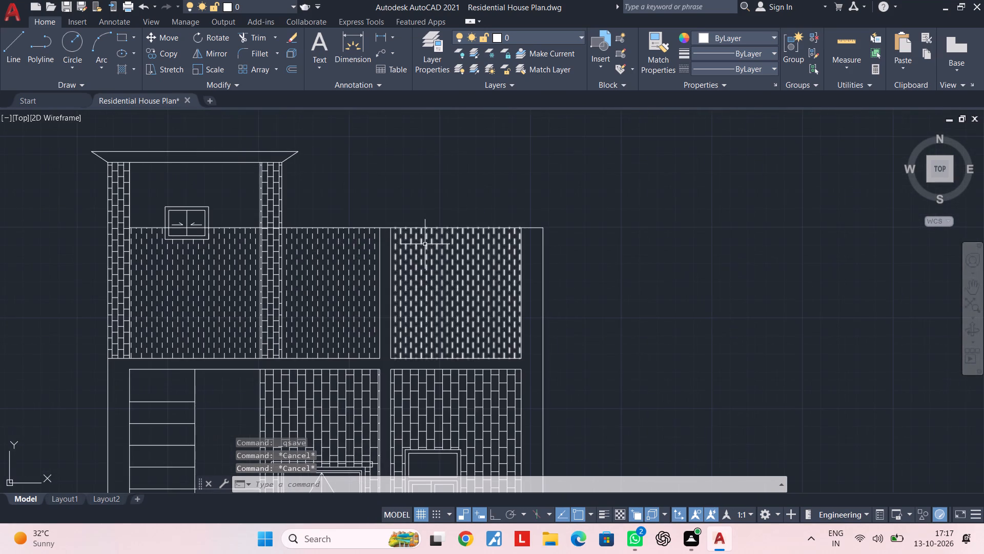
{"action": "middle_click_drag", "start_coordinate": [411, 242], "coordinate": [148, 182]}
{"action": "key", "text": "Escape"}
{"action": "key", "text": "Escape"}
{"action": "key", "text": "Escape"}
{"action": "scroll", "coordinate": [168, 200], "scroll_direction": "down", "scroll_amount": 3}
{"action": "middle_click_drag", "start_coordinate": [413, 283], "coordinate": [151, 234]}
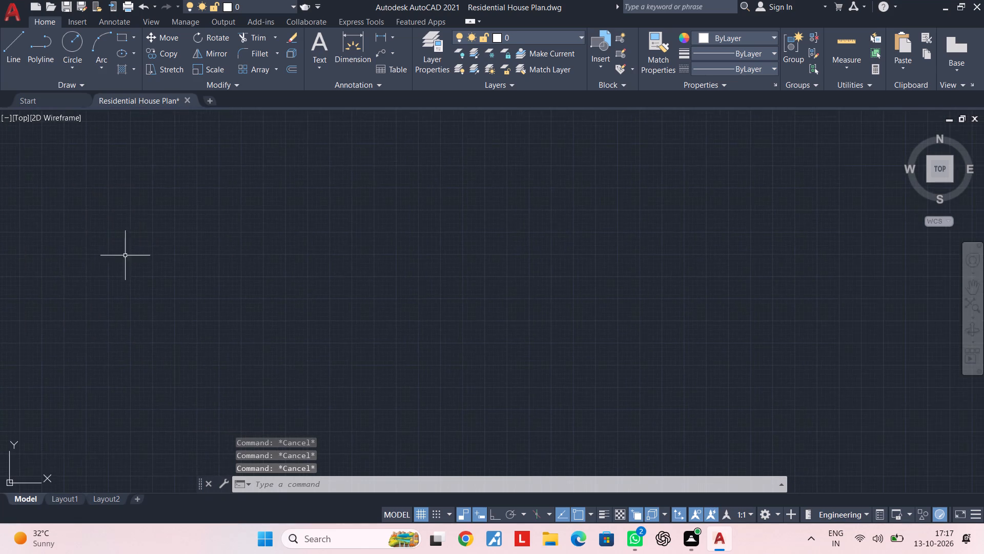
{"action": "scroll", "coordinate": [122, 256], "scroll_direction": "down", "scroll_amount": 2}
{"action": "middle_click_drag", "start_coordinate": [218, 272], "coordinate": [418, 312]}
{"action": "scroll", "coordinate": [308, 297], "scroll_direction": "up", "scroll_amount": 1}
{"action": "middle_click_drag", "start_coordinate": [286, 270], "coordinate": [427, 289]}
{"action": "scroll", "coordinate": [327, 281], "scroll_direction": "up", "scroll_amount": 1}
{"action": "middle_click_drag", "start_coordinate": [357, 283], "coordinate": [350, 283]}
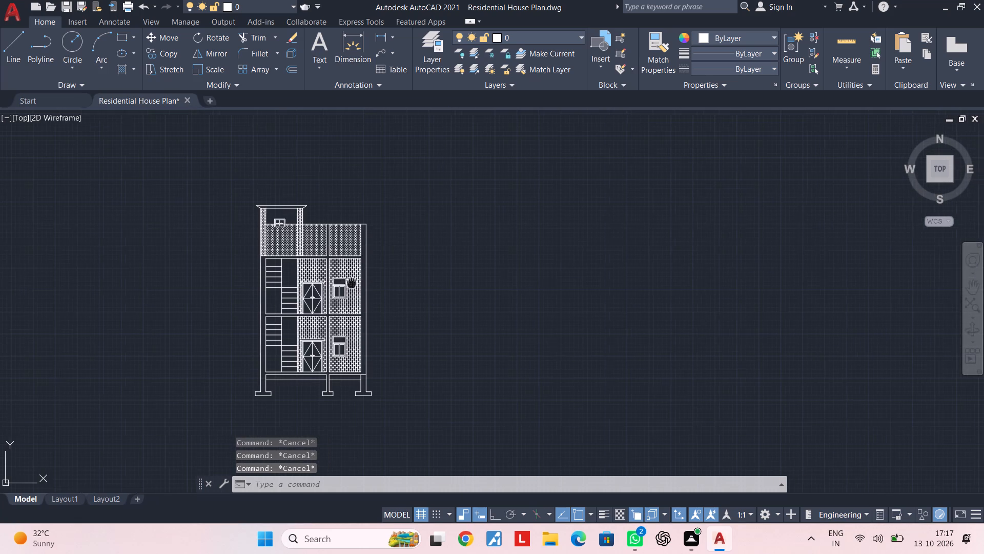
{"action": "middle_click_drag", "start_coordinate": [350, 283], "coordinate": [319, 281]}
{"action": "key", "text": "Escape"}
{"action": "key", "text": "Escape"}
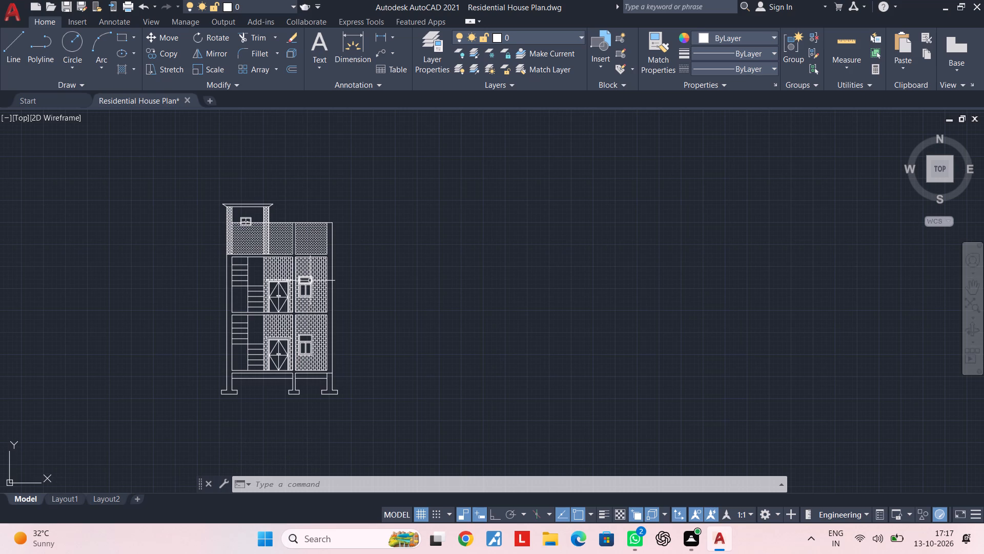
{"action": "scroll", "coordinate": [407, 448], "scroll_direction": "down", "scroll_amount": 2}
{"action": "middle_click_drag", "start_coordinate": [373, 385], "coordinate": [419, 341]}
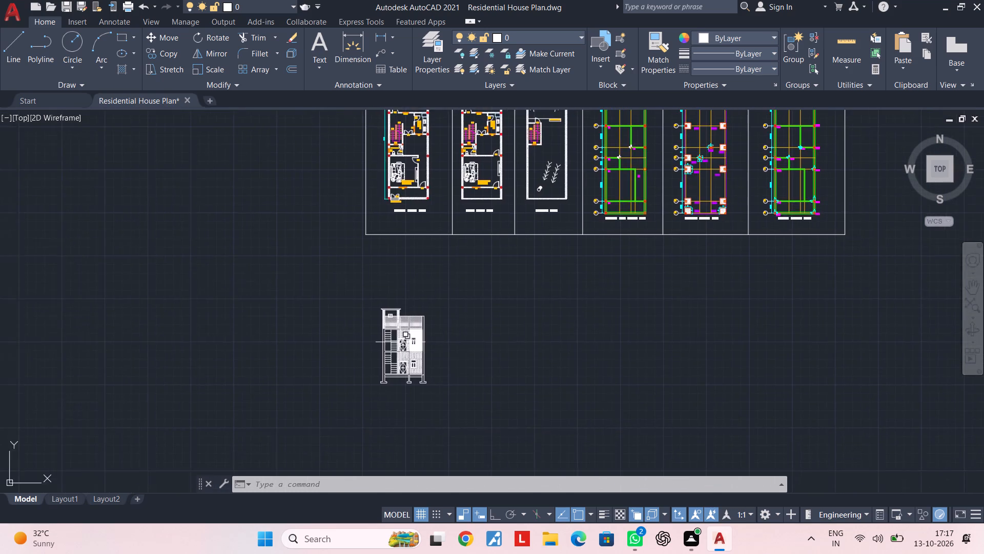
Examine the unhatched column and slab bands between the brick-hatched bays on both floors of the section.
{"action": "scroll", "coordinate": [398, 342], "scroll_direction": "up", "scroll_amount": 4}
{"action": "middle_click_drag", "start_coordinate": [412, 359], "coordinate": [396, 298]}
{"action": "key", "text": "Escape"}
{"action": "key", "text": "Escape"}
{"action": "key", "text": "Escape"}
{"action": "key", "text": "Escape"}
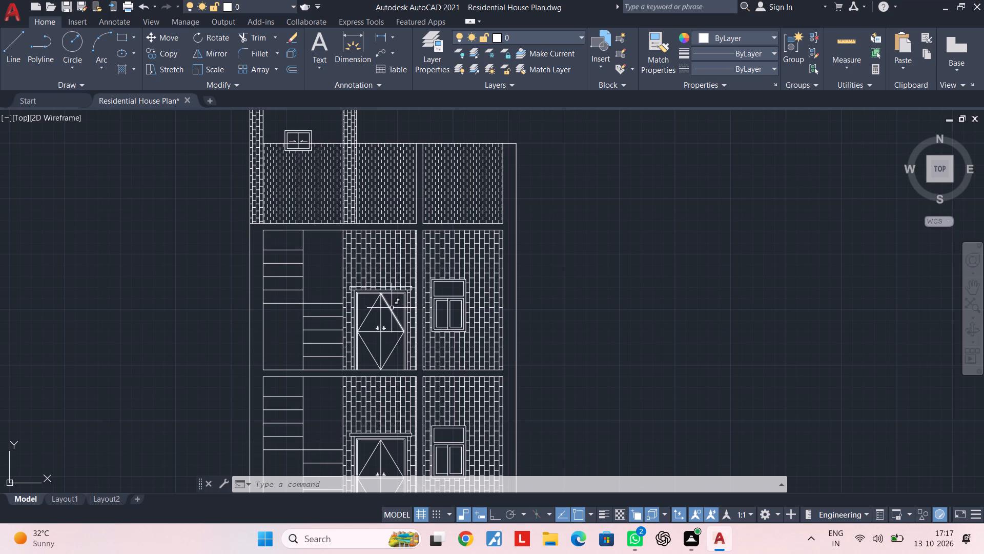
{"action": "key", "text": "Escape"}
{"action": "key", "text": "Escape"}
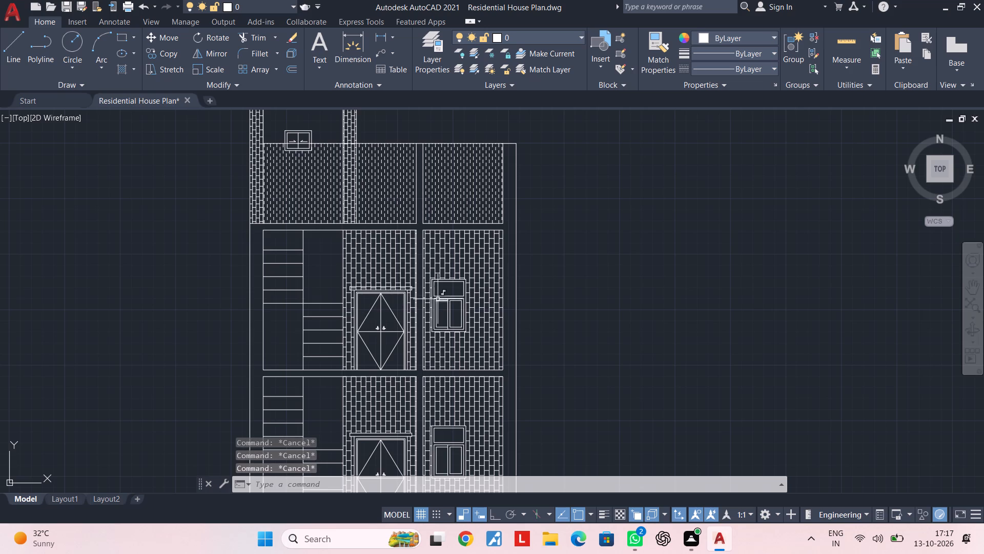
{"action": "middle_click_drag", "start_coordinate": [435, 295], "coordinate": [344, 256]}
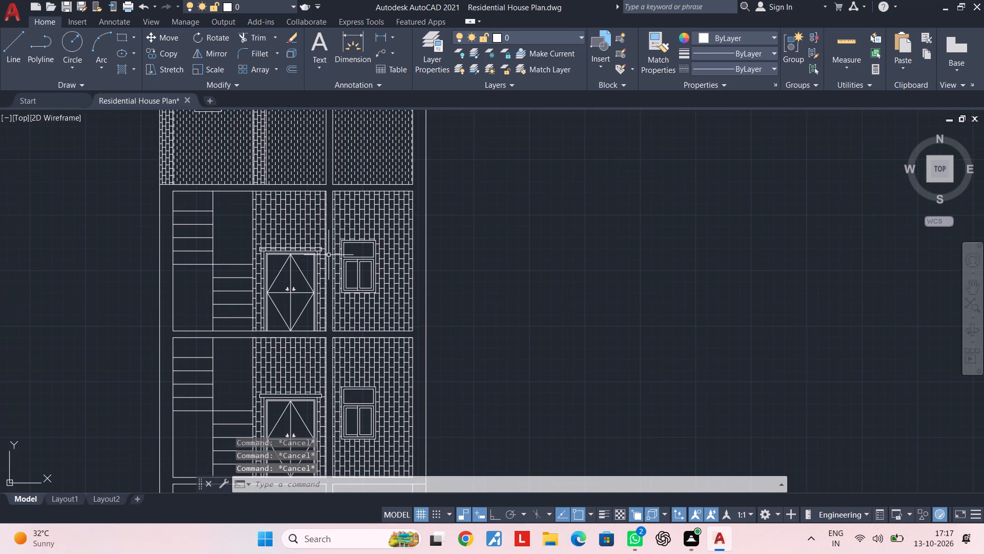
{"action": "key", "text": "Escape"}
{"action": "key", "text": "Escape"}
{"action": "middle_click_drag", "start_coordinate": [341, 252], "coordinate": [345, 240]}
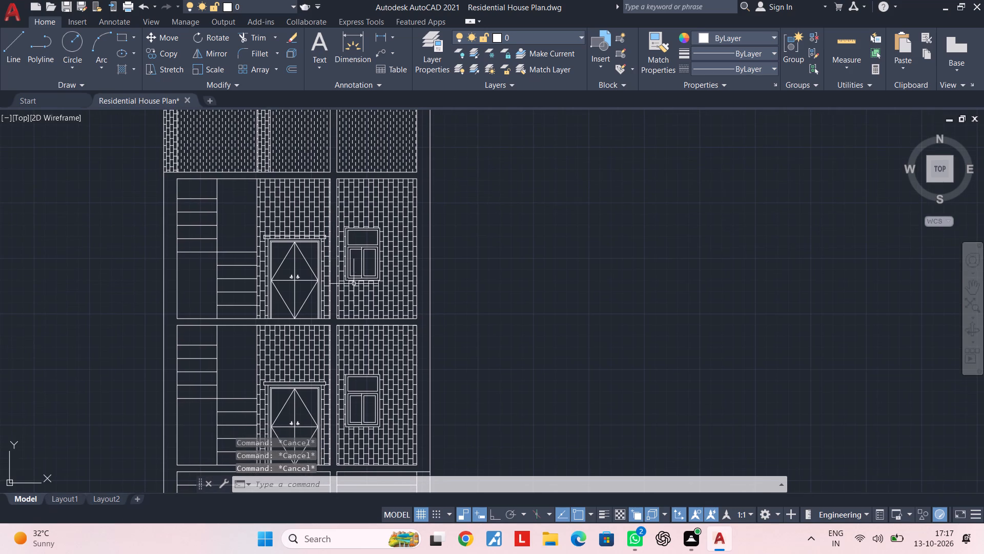
{"action": "middle_click", "coordinate": [329, 298]}
{"action": "scroll", "coordinate": [333, 296], "scroll_direction": "up", "scroll_amount": 2}
{"action": "middle_click_drag", "start_coordinate": [338, 320], "coordinate": [327, 332]}
{"action": "key", "text": "Escape"}
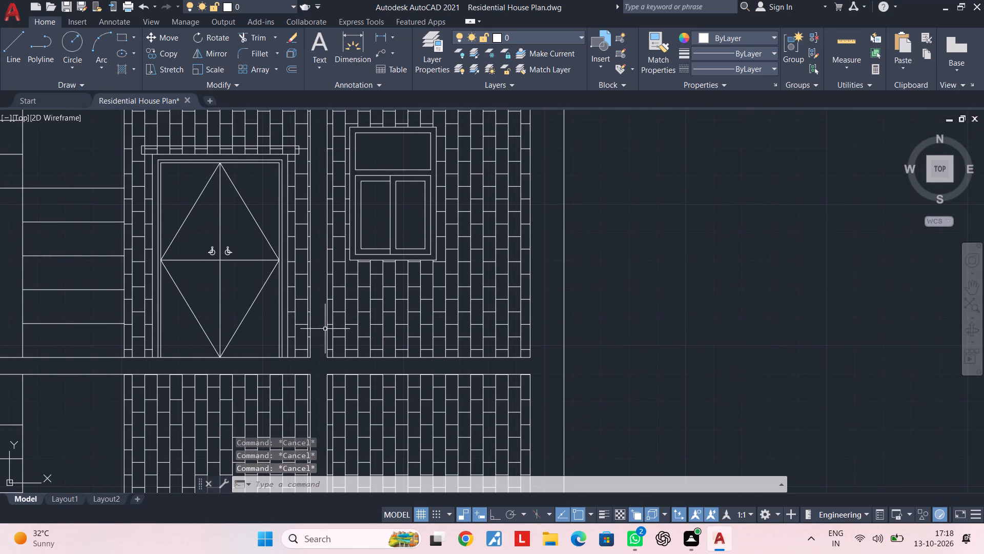
Apply an AR-CONC hatch at angle 90 to the connected column, slab and footing frame of the section.
{"action": "key", "text": "Escape"}
{"action": "key", "text": "h"}
{"action": "key", "text": "space"}
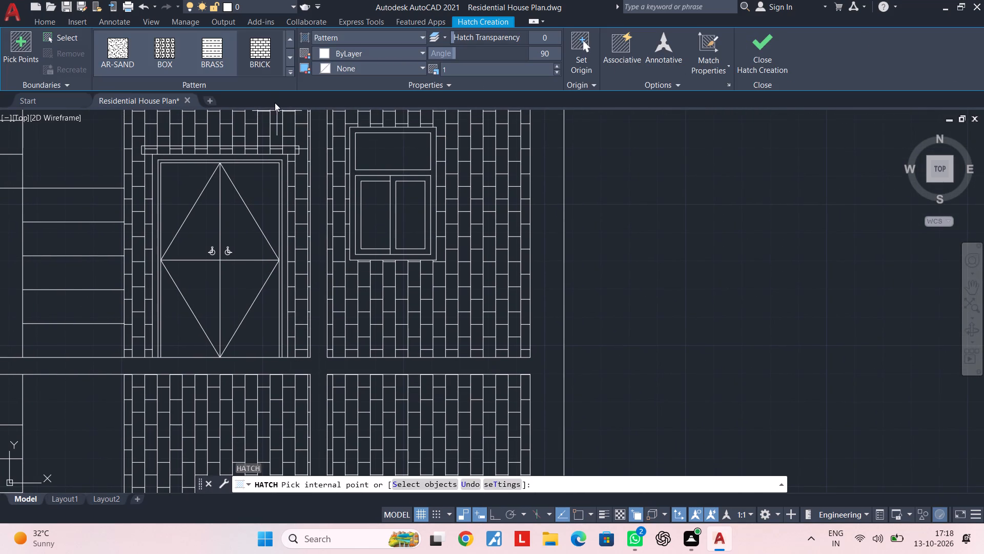
{"action": "scroll", "coordinate": [255, 68], "scroll_direction": "up", "scroll_amount": 2}
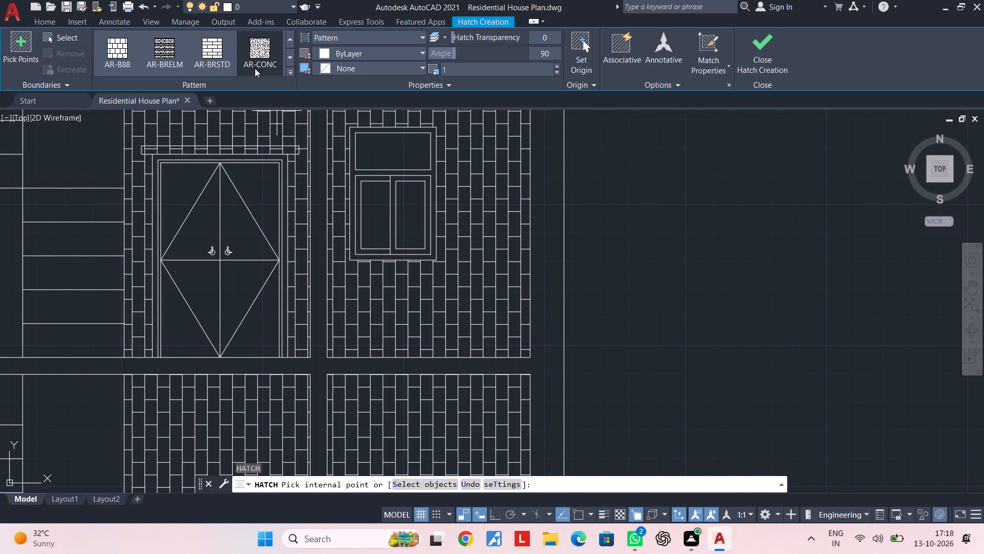
{"action": "left_click", "coordinate": [255, 61]}
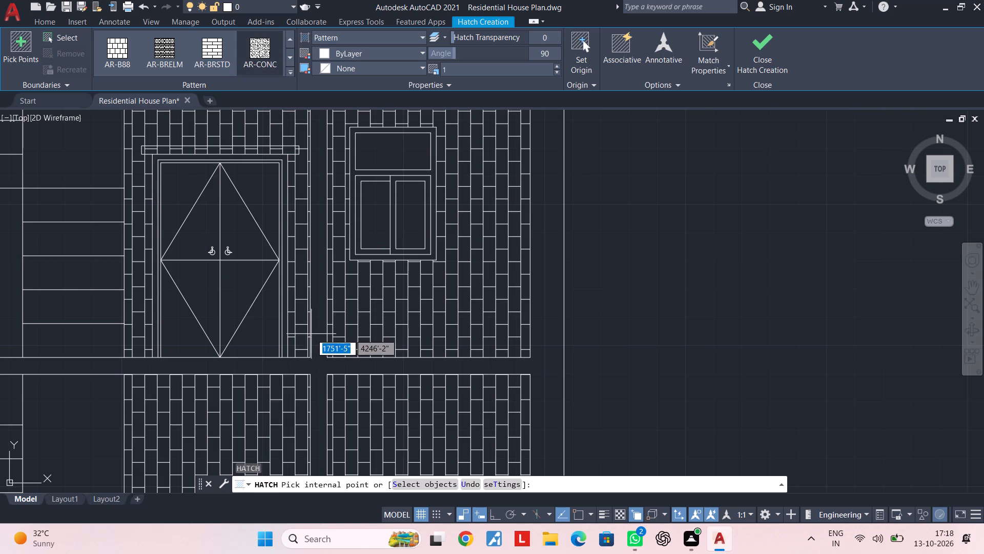
{"action": "left_click", "coordinate": [316, 344]}
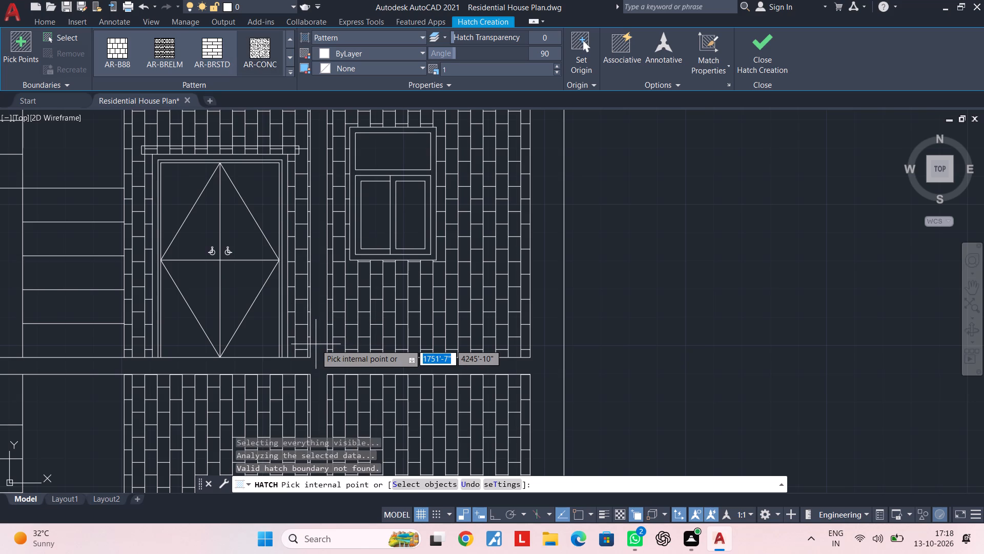
{"action": "scroll", "coordinate": [316, 344], "scroll_direction": "down", "scroll_amount": 2}
{"action": "middle_click_drag", "start_coordinate": [318, 335], "coordinate": [335, 236]}
{"action": "scroll", "coordinate": [334, 238], "scroll_direction": "up", "scroll_amount": 1}
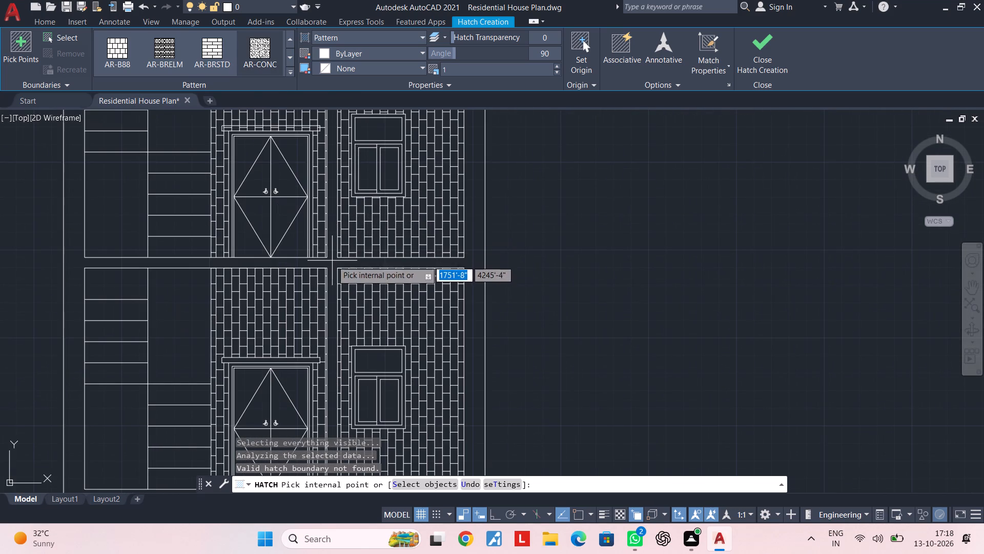
{"action": "left_click", "coordinate": [331, 263]}
{"action": "scroll", "coordinate": [331, 263], "scroll_direction": "down", "scroll_amount": 1}
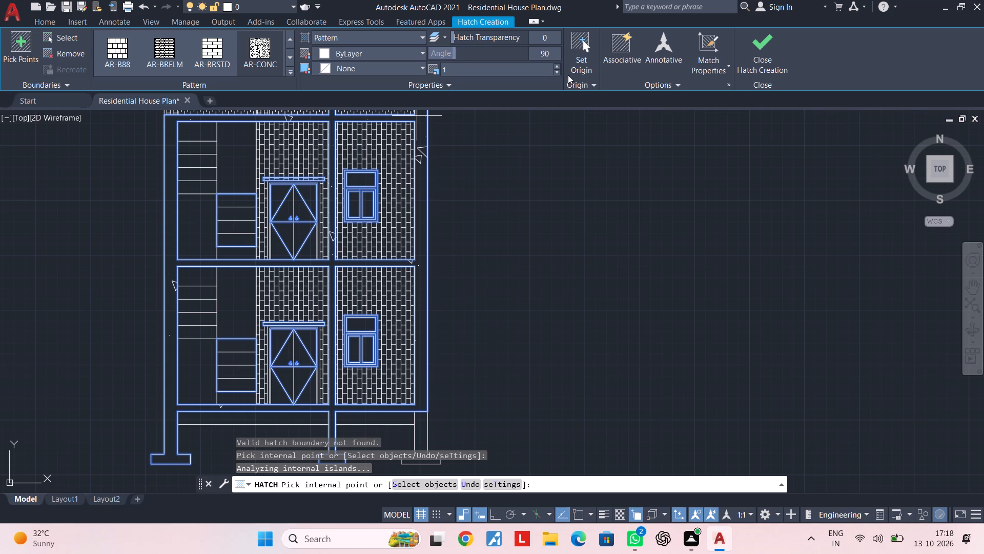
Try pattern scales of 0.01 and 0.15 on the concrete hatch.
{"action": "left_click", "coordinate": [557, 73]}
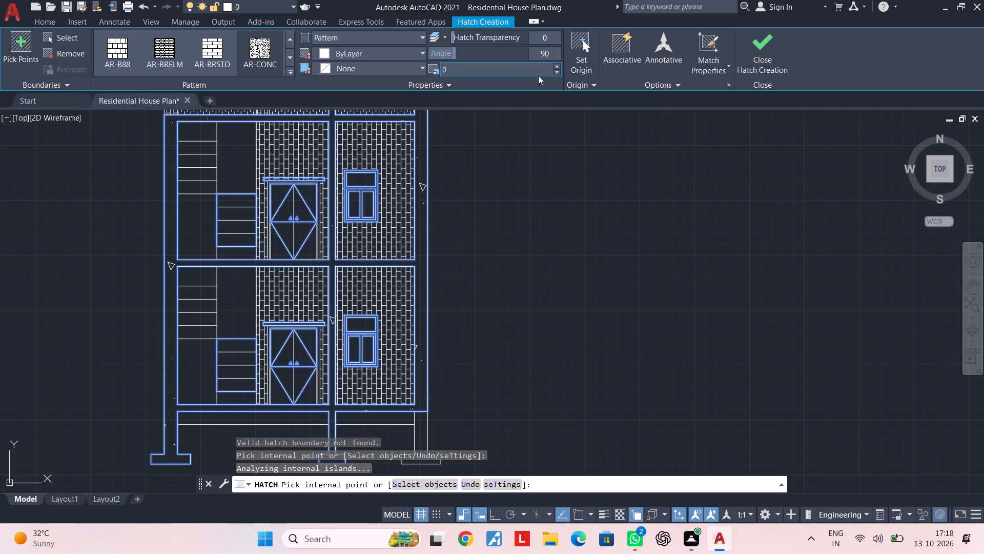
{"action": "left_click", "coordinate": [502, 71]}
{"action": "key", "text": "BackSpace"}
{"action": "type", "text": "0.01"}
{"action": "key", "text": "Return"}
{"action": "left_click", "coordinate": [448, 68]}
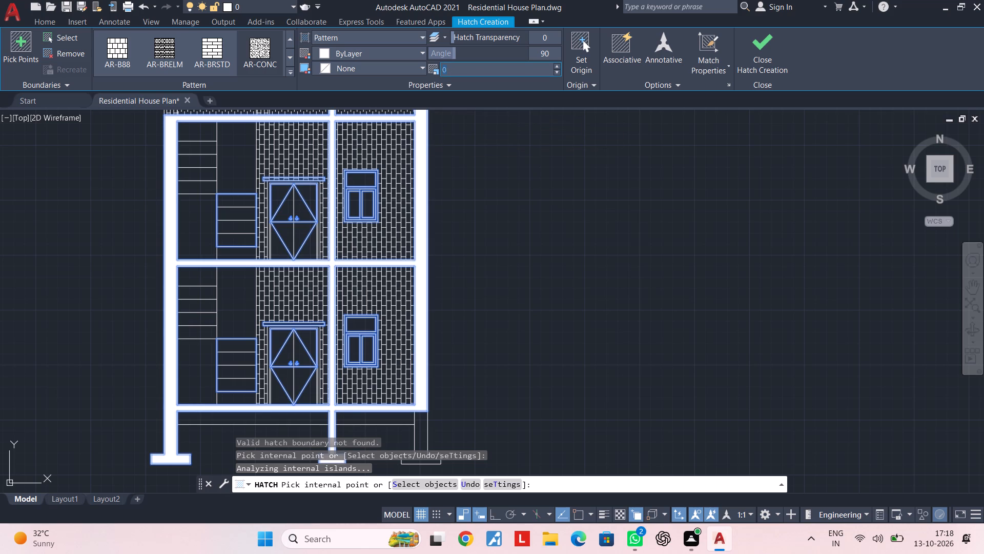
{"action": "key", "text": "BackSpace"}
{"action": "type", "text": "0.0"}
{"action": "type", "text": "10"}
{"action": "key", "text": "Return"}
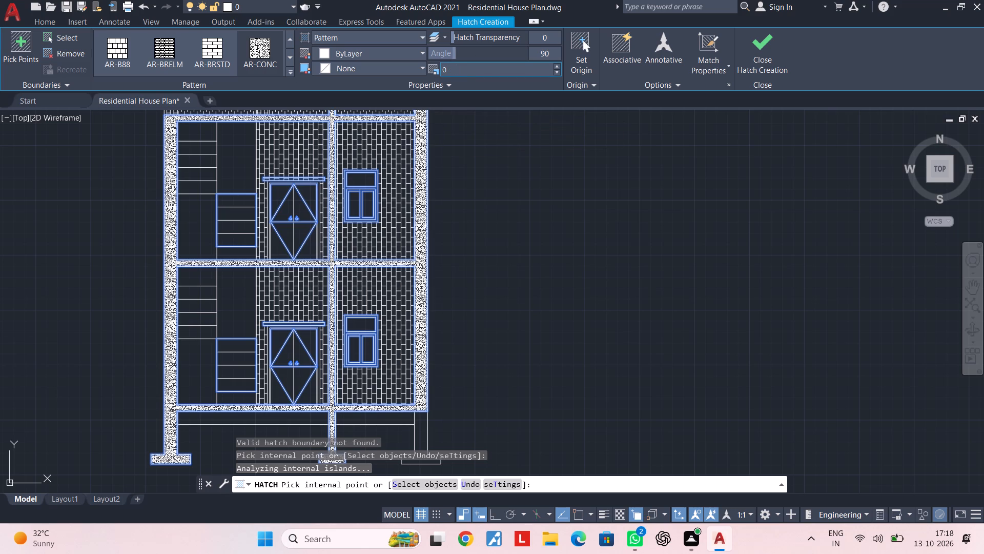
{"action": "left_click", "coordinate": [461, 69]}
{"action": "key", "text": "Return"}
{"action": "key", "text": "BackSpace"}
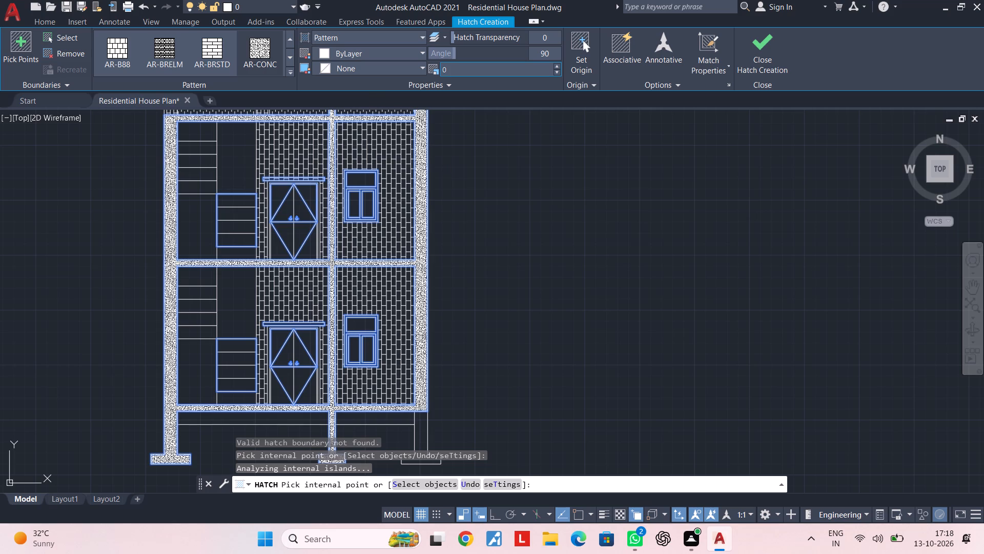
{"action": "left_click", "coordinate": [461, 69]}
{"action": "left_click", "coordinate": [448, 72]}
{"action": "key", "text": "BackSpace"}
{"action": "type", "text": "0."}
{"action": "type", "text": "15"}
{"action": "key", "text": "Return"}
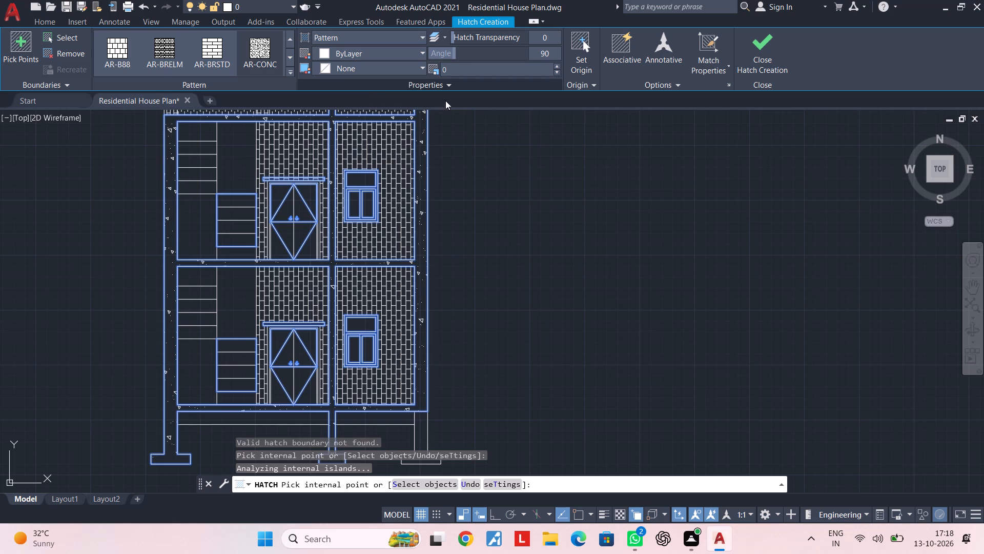
Set the concrete hatch's scale to 0.015 and finish the hatch.
{"action": "left_click", "coordinate": [450, 66]}
{"action": "key", "text": "BackSpace"}
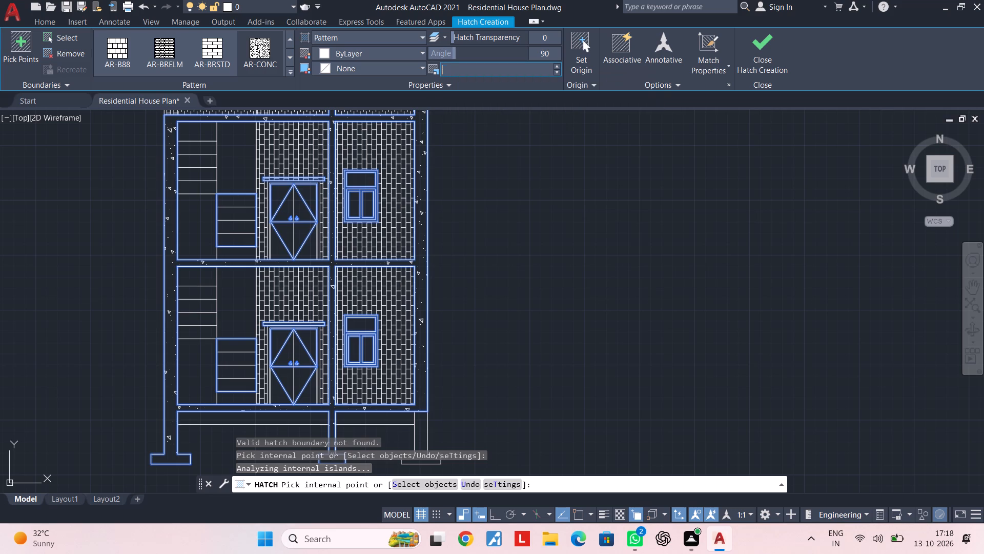
{"action": "type", "text": "0.015"}
{"action": "key", "text": "Return"}
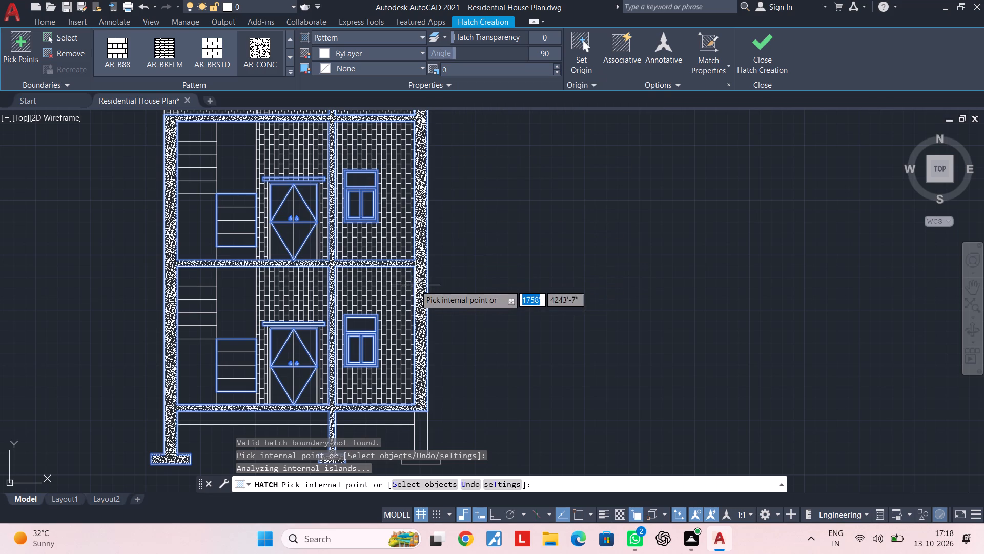
{"action": "scroll", "coordinate": [416, 284], "scroll_direction": "up", "scroll_amount": 3}
{"action": "scroll", "coordinate": [420, 283], "scroll_direction": "down", "scroll_amount": 4}
{"action": "middle_click_drag", "start_coordinate": [427, 280], "coordinate": [458, 236]}
{"action": "key", "text": "Escape"}
{"action": "key", "text": "Escape"}
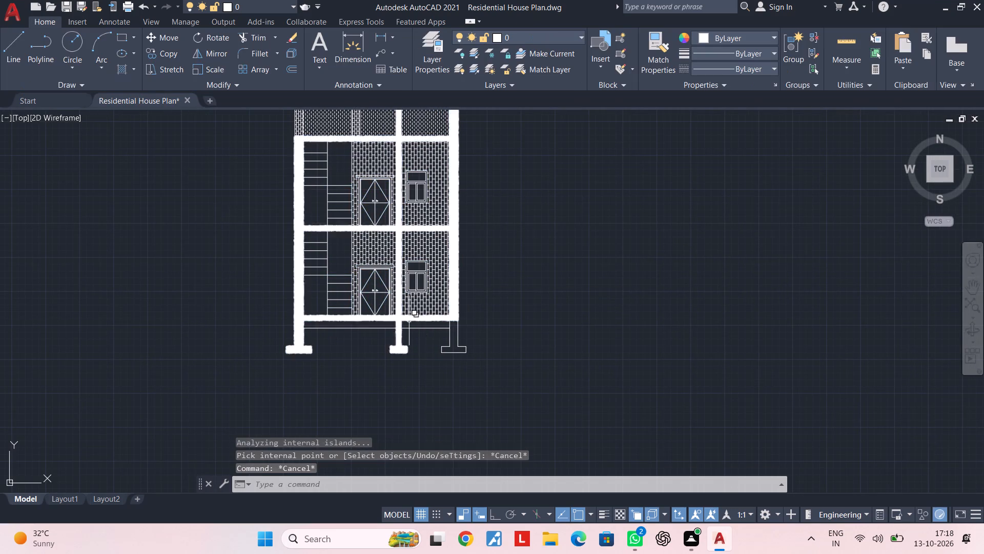
Change the colour of the frame's concrete hatch to the light pink 247,171,174.
{"action": "middle_click_drag", "start_coordinate": [409, 326], "coordinate": [396, 388]}
{"action": "middle_click_drag", "start_coordinate": [396, 234], "coordinate": [395, 304]}
{"action": "scroll", "coordinate": [381, 271], "scroll_direction": "up", "scroll_amount": 2}
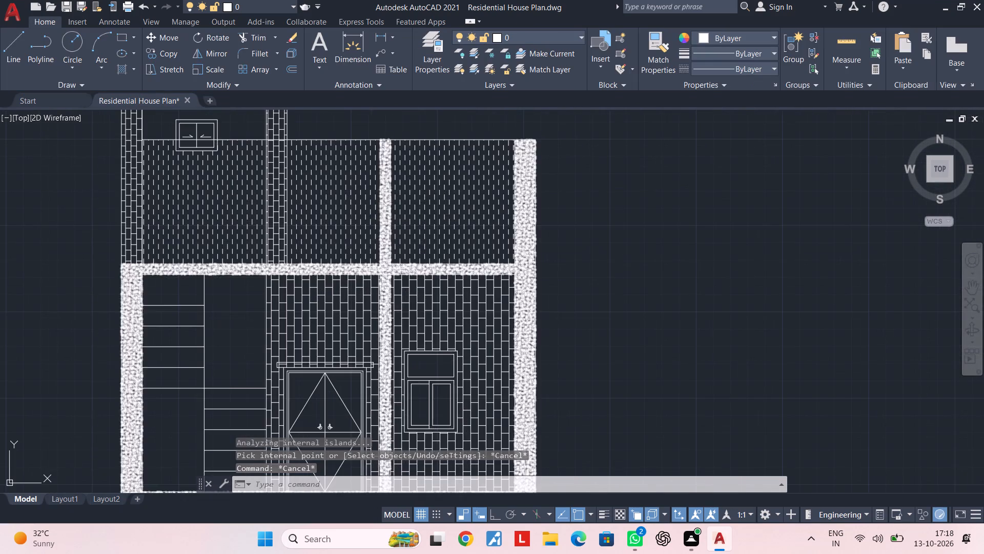
{"action": "left_click", "coordinate": [380, 269]}
{"action": "left_click", "coordinate": [328, 52]}
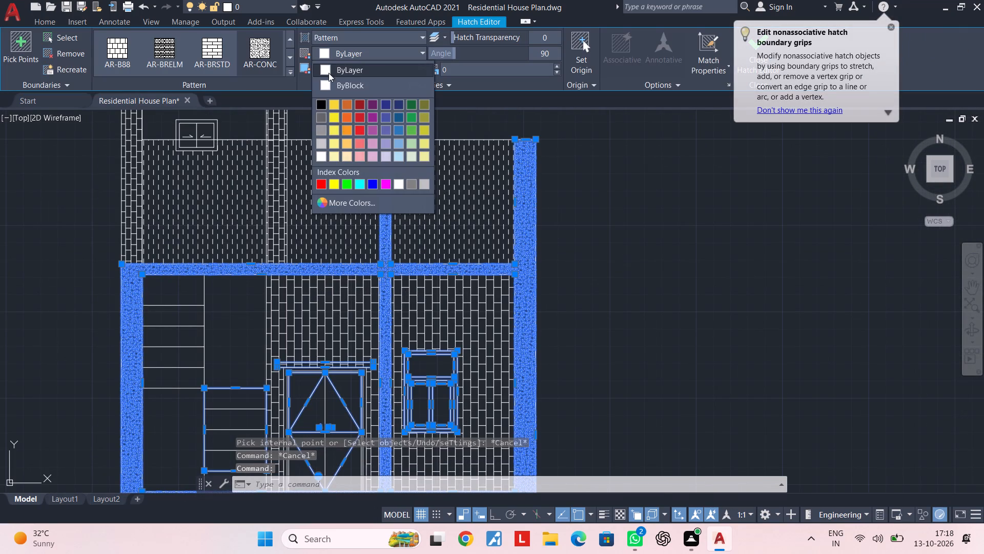
{"action": "left_click", "coordinate": [361, 155]}
{"action": "key", "text": "Escape"}
{"action": "key", "text": "Escape"}
Examine the recoloured concrete frame from the top level down through both floors to the footings.
{"action": "scroll", "coordinate": [456, 196], "scroll_direction": "down", "scroll_amount": 3}
{"action": "middle_click_drag", "start_coordinate": [456, 196], "coordinate": [452, 175]}
{"action": "key", "text": "Escape"}
{"action": "scroll", "coordinate": [452, 236], "scroll_direction": "up", "scroll_amount": 3}
{"action": "middle_click_drag", "start_coordinate": [475, 264], "coordinate": [494, 215]}
{"action": "key", "text": "Escape"}
{"action": "middle_click_drag", "start_coordinate": [442, 312], "coordinate": [445, 286]}
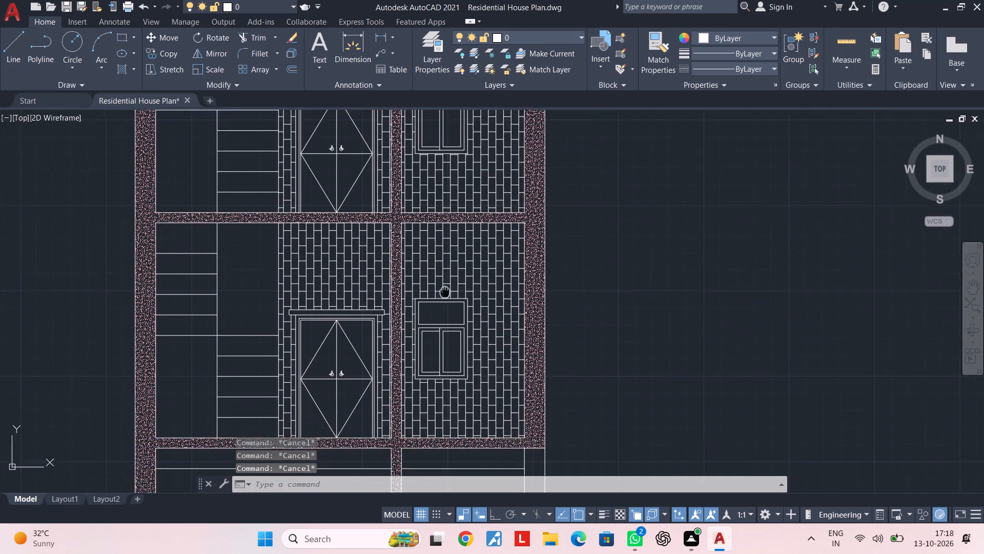
{"action": "middle_click_drag", "start_coordinate": [445, 286], "coordinate": [448, 229]}
{"action": "key", "text": "Escape"}
{"action": "middle_click_drag", "start_coordinate": [442, 300], "coordinate": [452, 246]}
{"action": "key", "text": "Escape"}
{"action": "key", "text": "Escape"}
{"action": "middle_click_drag", "start_coordinate": [377, 335], "coordinate": [394, 318]}
{"action": "key", "text": "Escape"}
{"action": "key", "text": "Escape"}
{"action": "key", "text": "Escape"}
{"action": "key", "text": "Escape"}
{"action": "key", "text": "Escape"}
{"action": "middle_click_drag", "start_coordinate": [552, 361], "coordinate": [551, 361]}
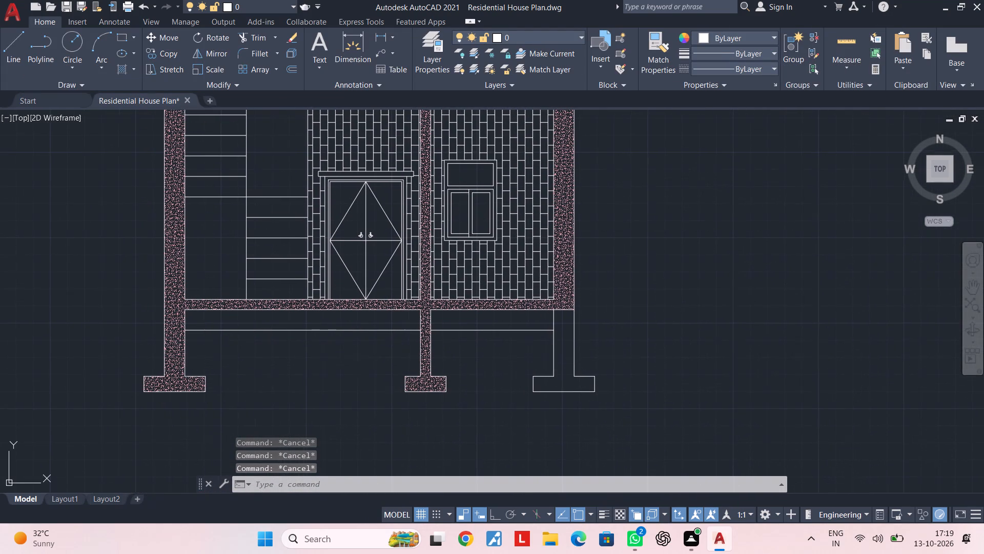
Hatch the remaining rightmost foundation column and footing with AR-CONC at angle 90 in colour 247,171,174.
{"action": "middle_click_drag", "start_coordinate": [551, 361], "coordinate": [480, 339]}
{"action": "key", "text": "Escape"}
{"action": "key", "text": "Escape"}
{"action": "type", "text": "H"}
{"action": "key", "text": "space"}
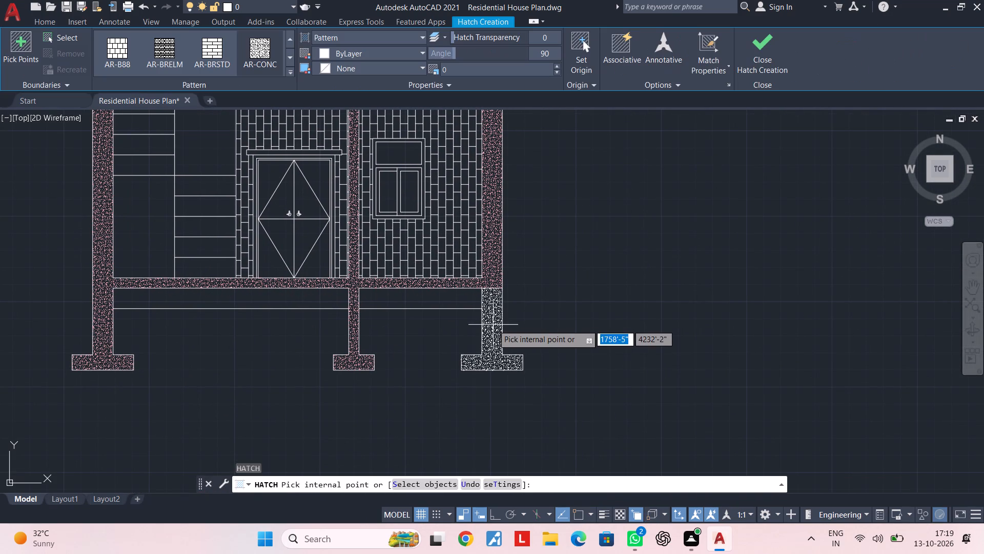
{"action": "left_click", "coordinate": [493, 325]}
{"action": "left_click", "coordinate": [325, 56]}
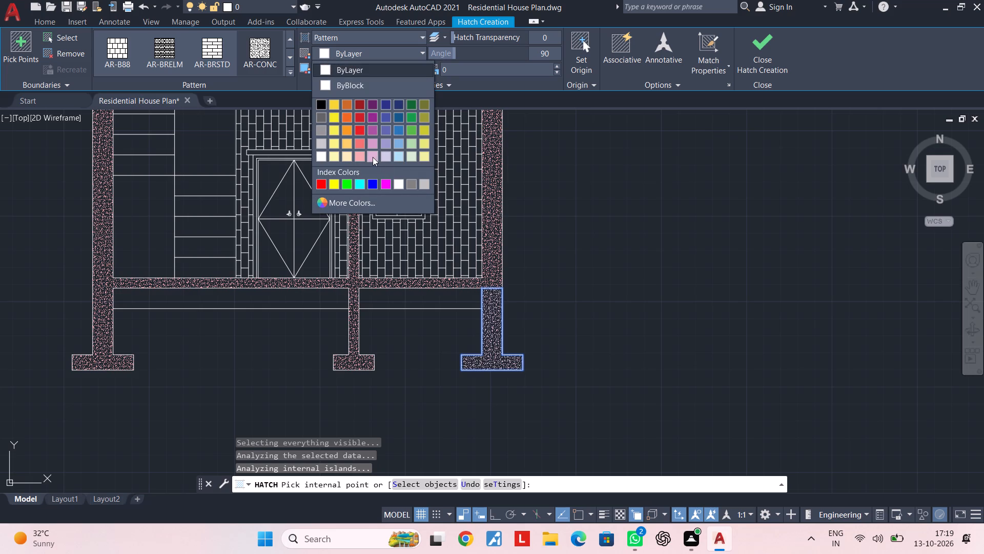
{"action": "left_click", "coordinate": [355, 157]}
{"action": "key", "text": "Escape"}
{"action": "key", "text": "Escape"}
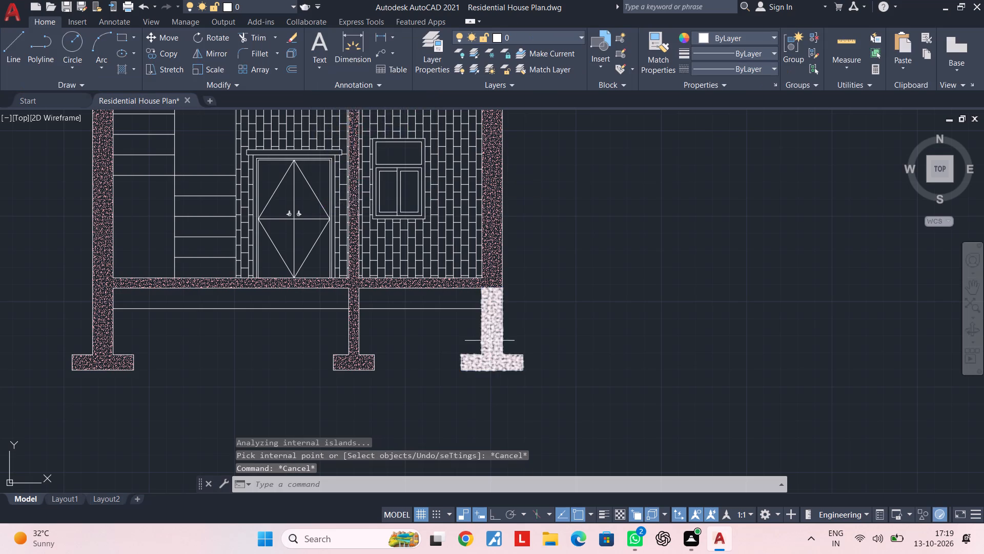
Trim away the line crossing the rightmost column where the foundation column meets the lowest floor slab.
{"action": "scroll", "coordinate": [493, 278], "scroll_direction": "up", "scroll_amount": 2}
{"action": "left_click", "coordinate": [490, 303]}
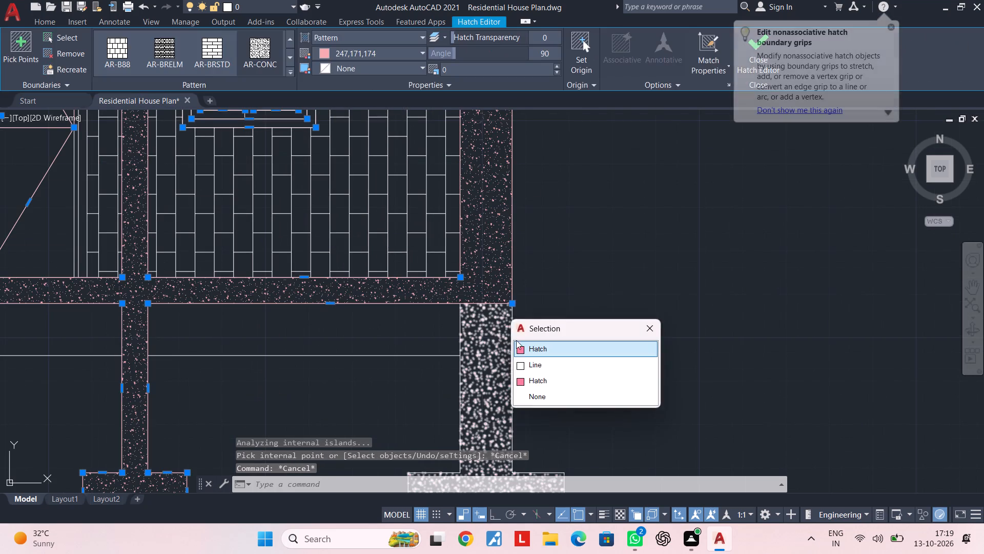
{"action": "key", "text": "Escape"}
{"action": "key", "text": "Escape"}
{"action": "key", "text": "t"}
{"action": "key", "text": "r"}
{"action": "key", "text": "space"}
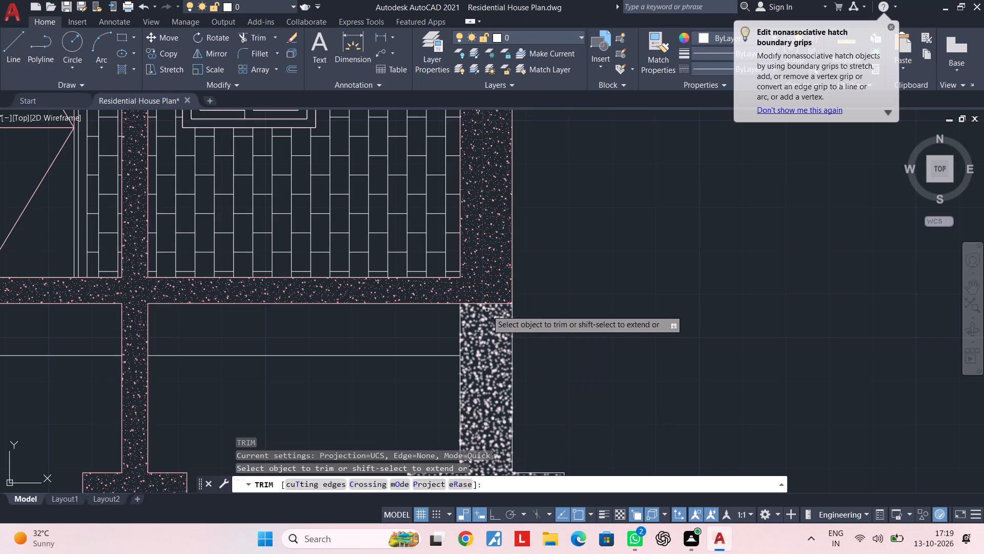
{"action": "scroll", "coordinate": [482, 305], "scroll_direction": "up", "scroll_amount": 1}
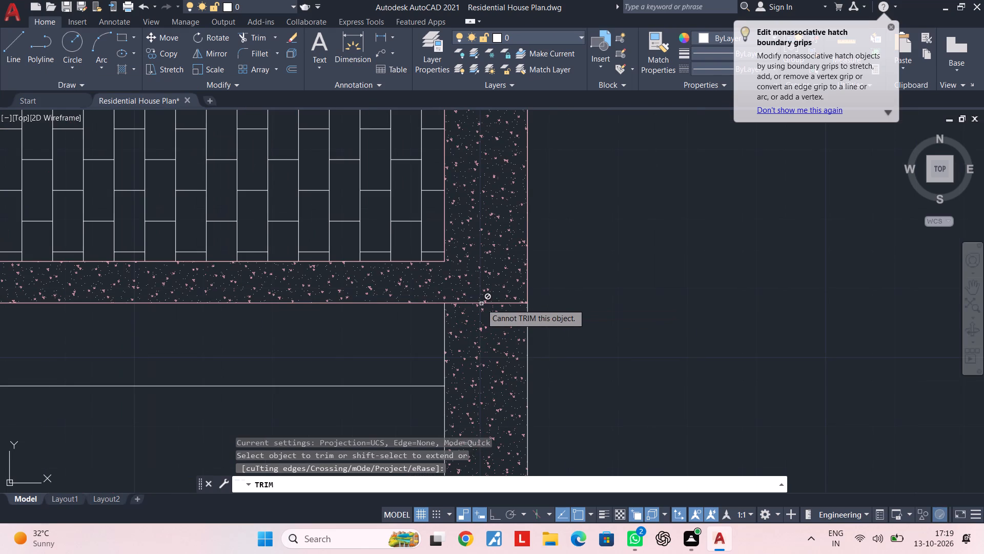
{"action": "scroll", "coordinate": [479, 304], "scroll_direction": "up", "scroll_amount": 3}
{"action": "left_click", "coordinate": [440, 302]}
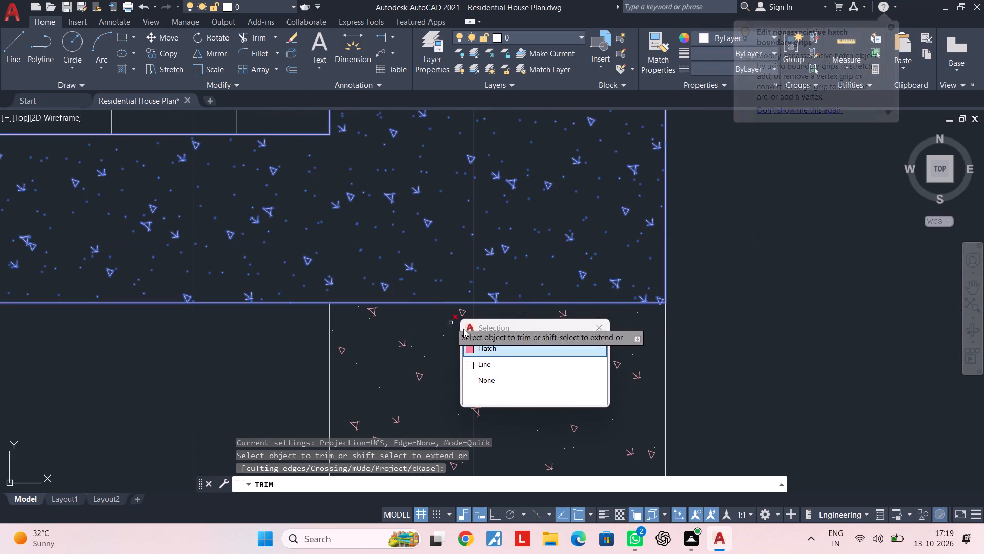
{"action": "left_click", "coordinate": [481, 367]}
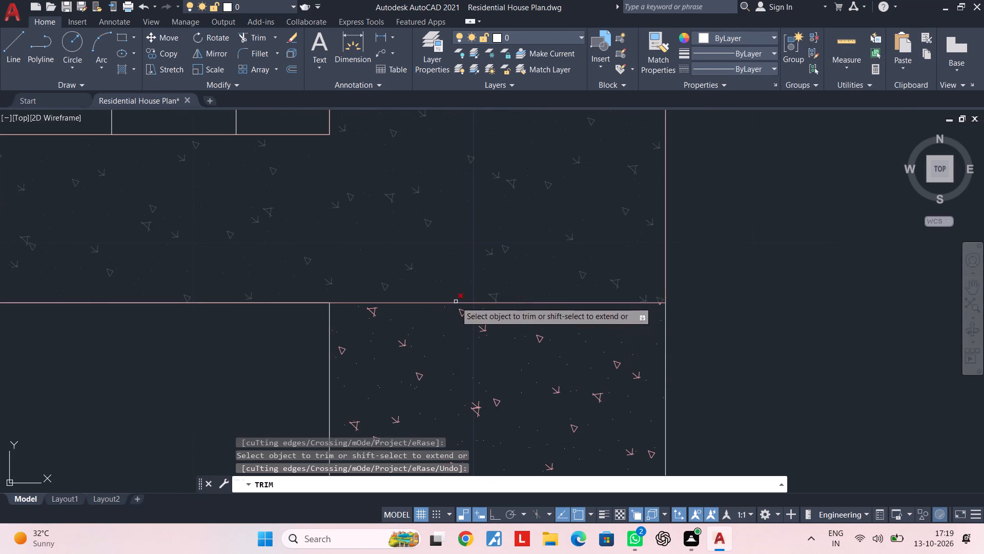
{"action": "left_click", "coordinate": [450, 304]}
{"action": "left_click", "coordinate": [452, 302]}
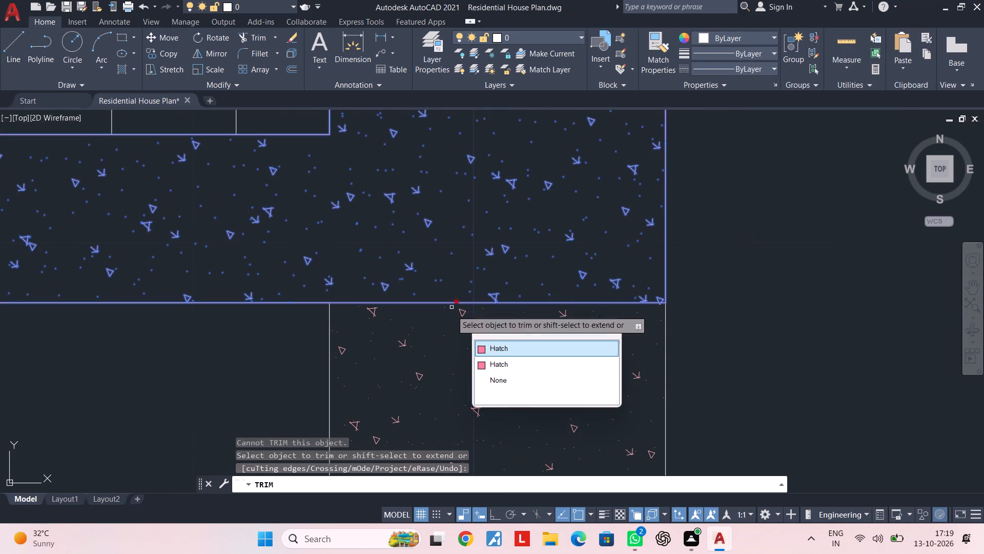
{"action": "key", "text": "Escape"}
{"action": "scroll", "coordinate": [503, 354], "scroll_direction": "down", "scroll_amount": 4}
{"action": "key", "text": "Escape"}
{"action": "middle_click_drag", "start_coordinate": [505, 353], "coordinate": [505, 330]}
{"action": "key", "text": "Escape"}
{"action": "key", "text": "Escape"}
Hatch the two beam strips beneath the lowest floor slab with AR-CONC at angle 90 in colour 175,217,170.
{"action": "scroll", "coordinate": [505, 320], "scroll_direction": "down", "scroll_amount": 2}
{"action": "middle_click_drag", "start_coordinate": [505, 322], "coordinate": [528, 308]}
{"action": "key", "text": "Escape"}
{"action": "key", "text": "Escape"}
{"action": "middle_click_drag", "start_coordinate": [491, 330], "coordinate": [563, 321]}
{"action": "key", "text": "Escape"}
{"action": "key", "text": "Escape"}
{"action": "middle_click_drag", "start_coordinate": [527, 327], "coordinate": [609, 319]}
{"action": "key", "text": "Escape"}
{"action": "key", "text": "Escape"}
{"action": "key", "text": "h"}
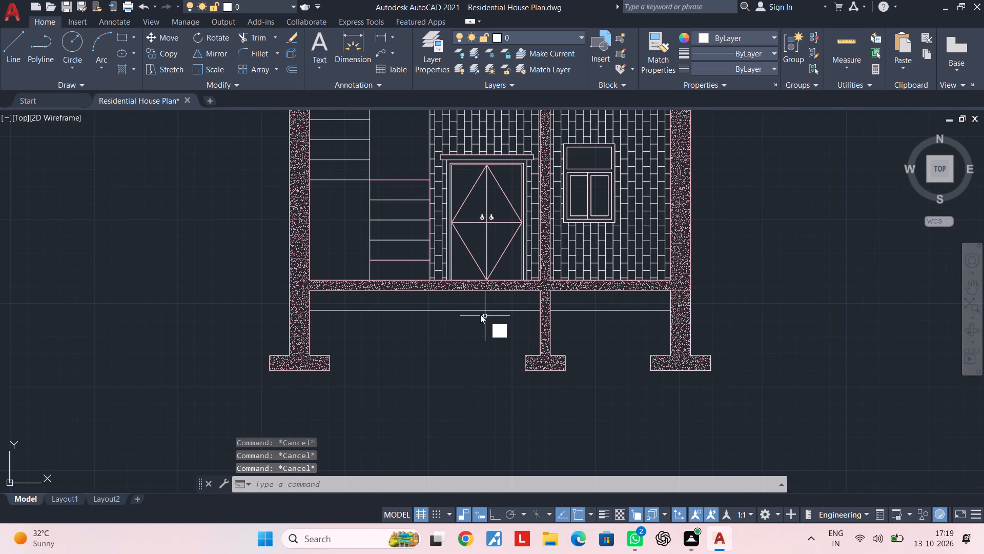
{"action": "key", "text": "space"}
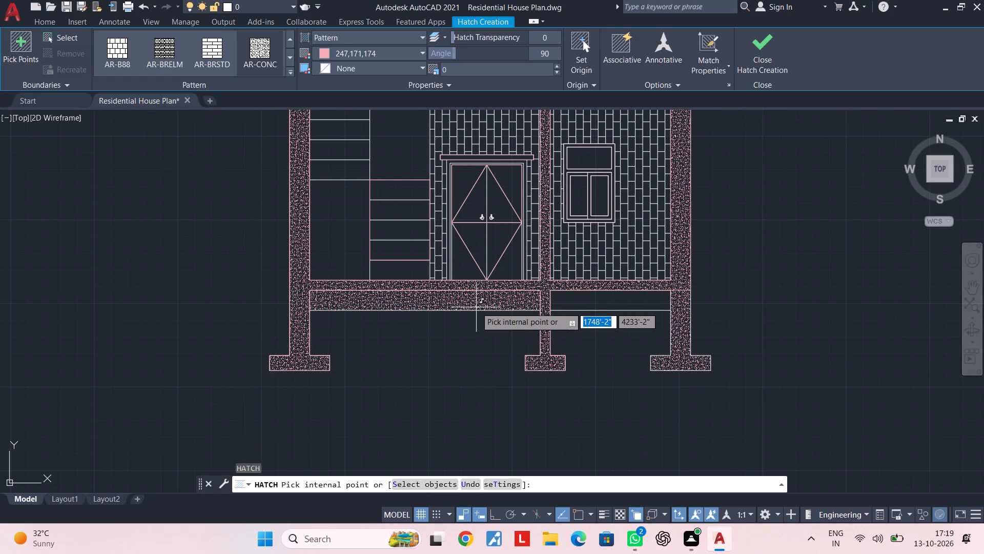
{"action": "left_click", "coordinate": [476, 307]}
{"action": "left_click", "coordinate": [578, 306]}
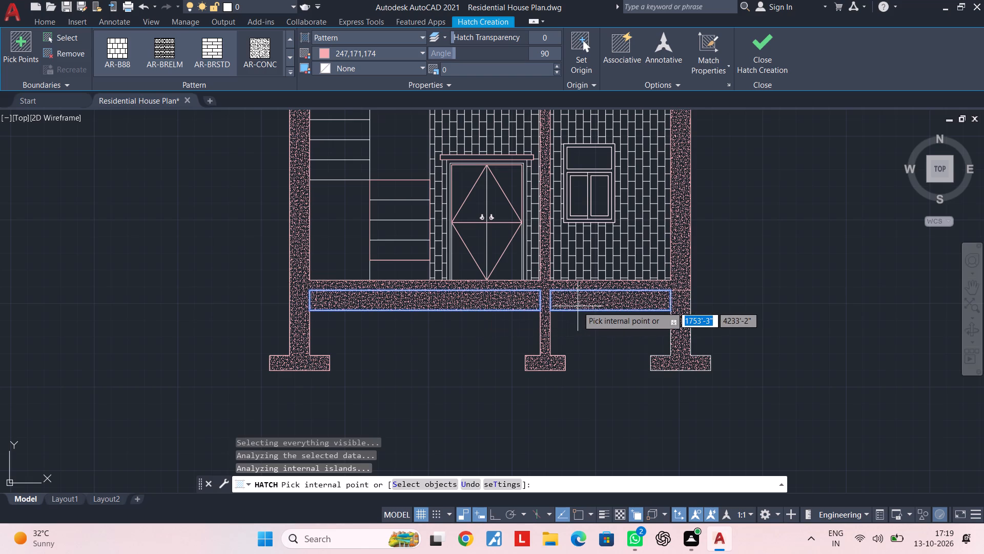
{"action": "left_click", "coordinate": [326, 56]}
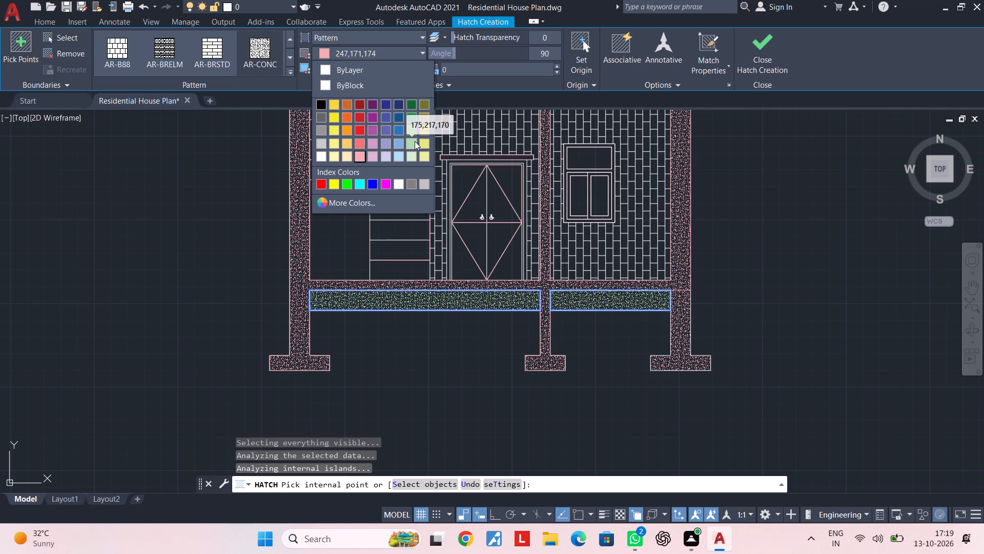
{"action": "left_click", "coordinate": [415, 141]}
{"action": "key", "text": "Escape"}
{"action": "key", "text": "Escape"}
{"action": "middle_click_drag", "start_coordinate": [462, 337], "coordinate": [420, 359]}
{"action": "key", "text": "Escape"}
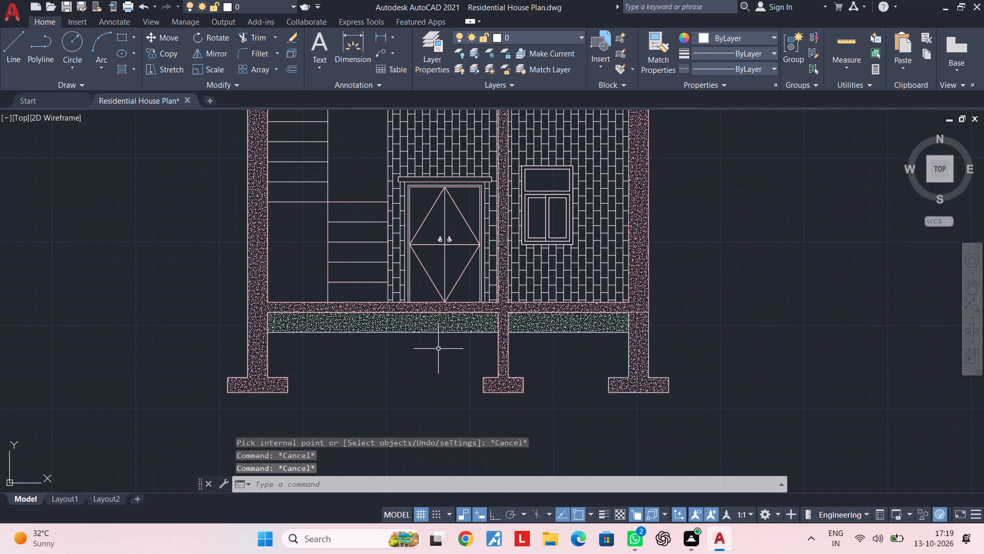
{"action": "key", "text": "Escape"}
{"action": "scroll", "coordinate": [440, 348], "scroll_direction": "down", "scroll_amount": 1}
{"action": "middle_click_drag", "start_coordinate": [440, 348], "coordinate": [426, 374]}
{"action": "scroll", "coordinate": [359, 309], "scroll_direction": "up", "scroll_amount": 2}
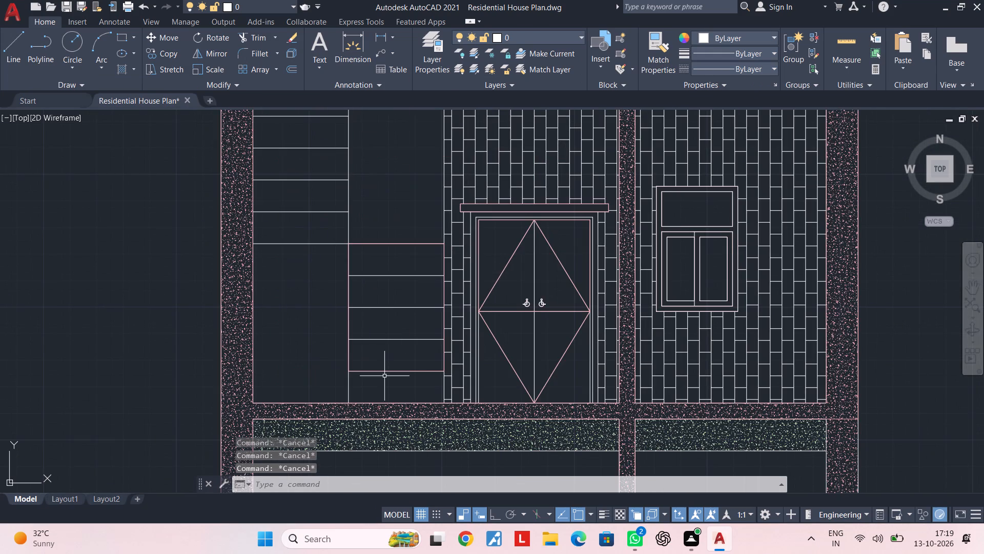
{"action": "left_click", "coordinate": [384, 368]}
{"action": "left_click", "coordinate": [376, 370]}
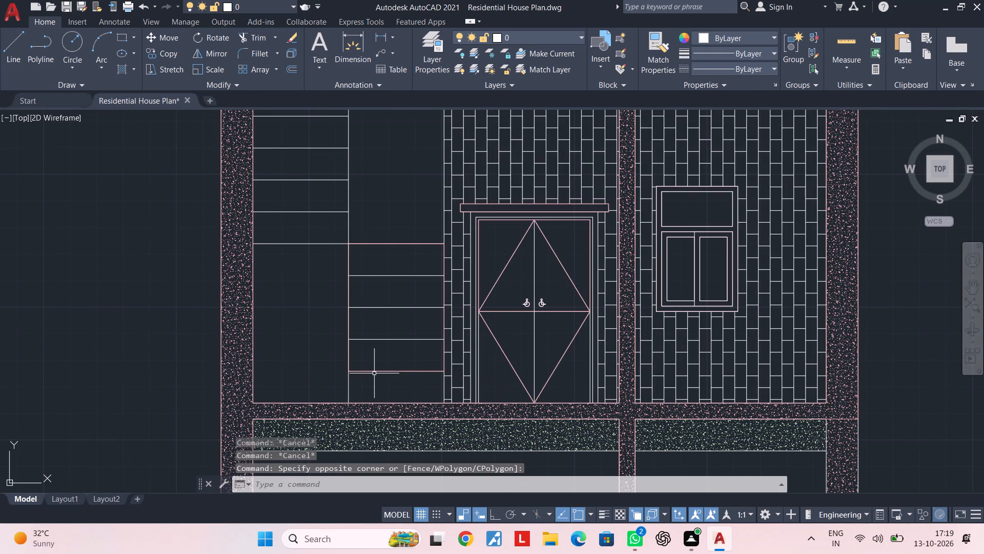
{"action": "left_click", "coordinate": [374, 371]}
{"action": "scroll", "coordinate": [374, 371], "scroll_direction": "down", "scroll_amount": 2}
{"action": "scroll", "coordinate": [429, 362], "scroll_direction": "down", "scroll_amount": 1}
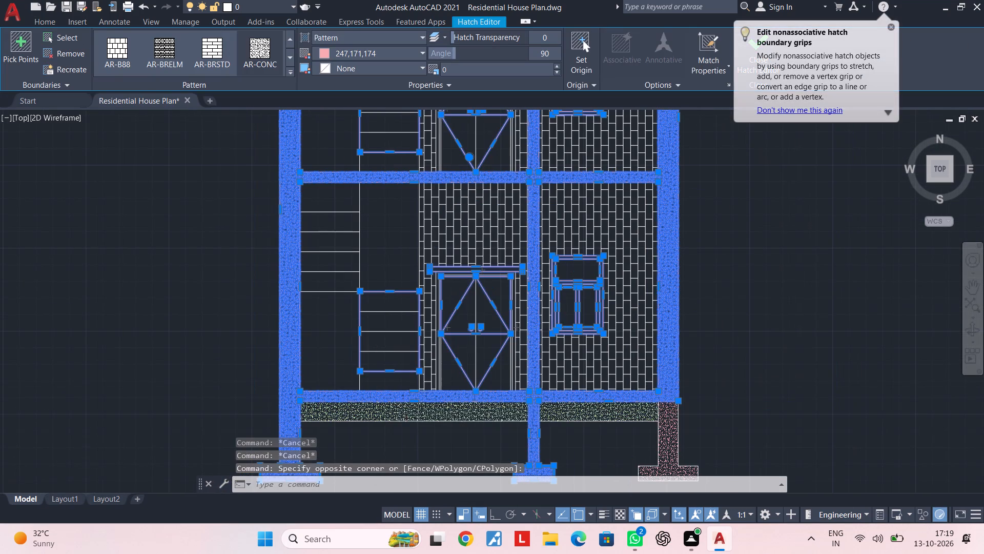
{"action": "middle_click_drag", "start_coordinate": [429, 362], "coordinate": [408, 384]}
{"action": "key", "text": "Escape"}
Examine the doors, windows, stairs and hatched frame of both floors of the section.
{"action": "scroll", "coordinate": [446, 225], "scroll_direction": "up", "scroll_amount": 4}
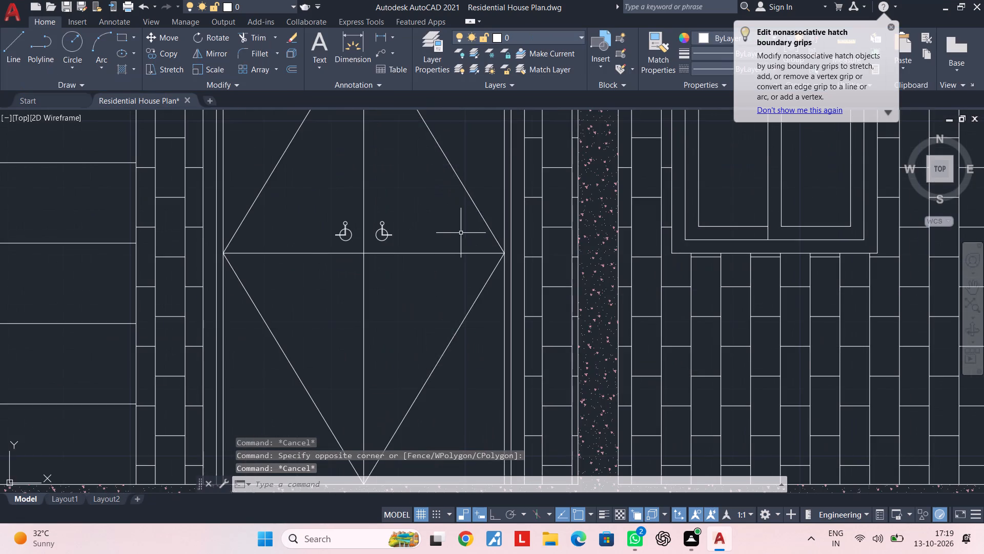
{"action": "scroll", "coordinate": [461, 233], "scroll_direction": "down", "scroll_amount": 2}
{"action": "middle_click_drag", "start_coordinate": [464, 242], "coordinate": [450, 329]}
{"action": "middle_click_drag", "start_coordinate": [395, 292], "coordinate": [471, 195]}
{"action": "middle_click_drag", "start_coordinate": [437, 278], "coordinate": [431, 199]}
{"action": "scroll", "coordinate": [430, 216], "scroll_direction": "down", "scroll_amount": 1}
{"action": "middle_click_drag", "start_coordinate": [393, 298], "coordinate": [389, 279]}
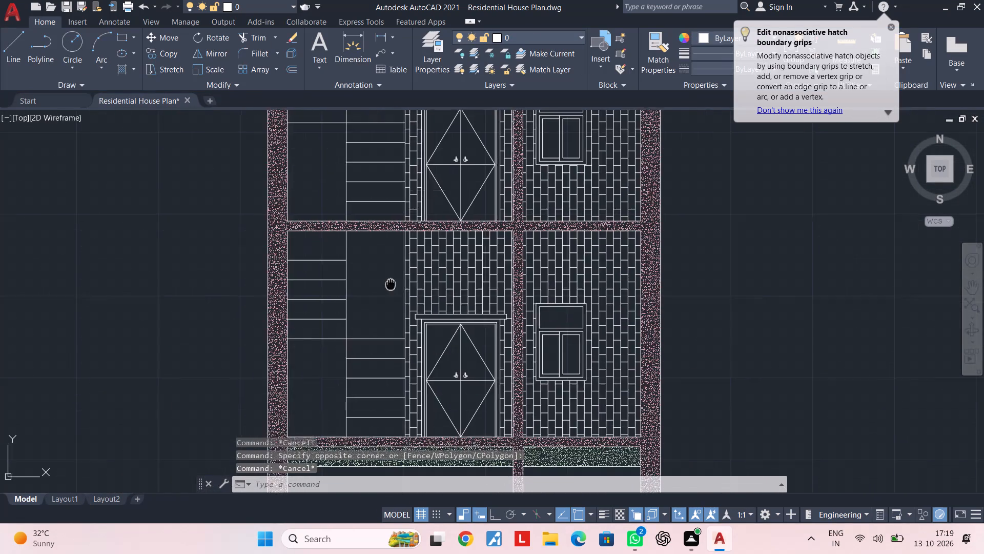
{"action": "middle_click_drag", "start_coordinate": [389, 279], "coordinate": [387, 203]}
{"action": "scroll", "coordinate": [370, 292], "scroll_direction": "up", "scroll_amount": 3}
{"action": "scroll", "coordinate": [370, 300], "scroll_direction": "down", "scroll_amount": 3}
{"action": "middle_click_drag", "start_coordinate": [382, 303], "coordinate": [336, 299]}
{"action": "key", "text": "Escape"}
{"action": "key", "text": "Escape"}
{"action": "middle_click_drag", "start_coordinate": [430, 264], "coordinate": [362, 358]}
{"action": "key", "text": "Escape"}
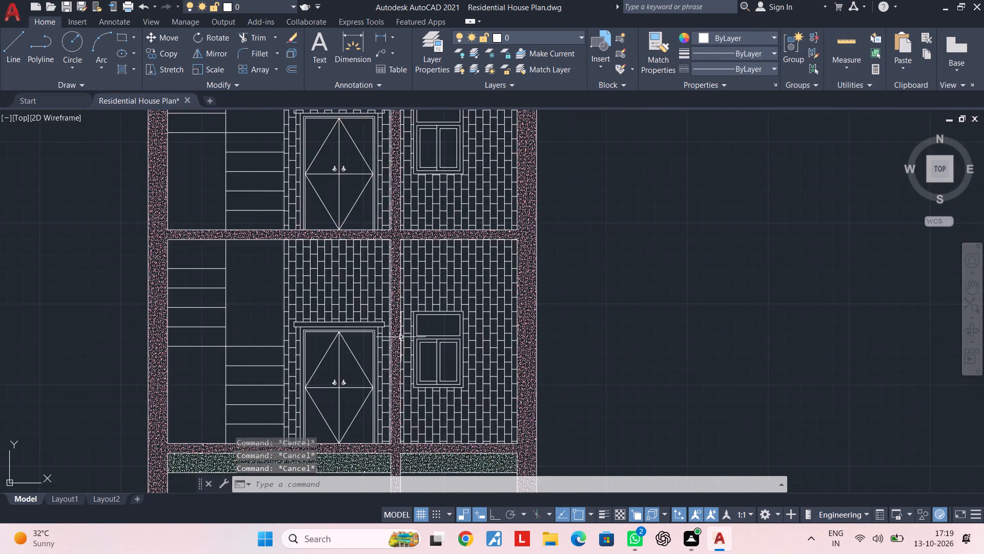
{"action": "scroll", "coordinate": [406, 334], "scroll_direction": "down", "scroll_amount": 3}
{"action": "middle_click_drag", "start_coordinate": [408, 335], "coordinate": [381, 355]}
{"action": "key", "text": "Escape"}
Hatch the tapered roof slab over the topmost brick-walled room with AR-CONC at angle 90 in colour 247,171,174.
{"action": "scroll", "coordinate": [377, 294], "scroll_direction": "up", "scroll_amount": 3}
{"action": "middle_click_drag", "start_coordinate": [319, 272], "coordinate": [412, 277]}
{"action": "middle_click_drag", "start_coordinate": [380, 242], "coordinate": [378, 370]}
{"action": "scroll", "coordinate": [331, 253], "scroll_direction": "up", "scroll_amount": 2}
{"action": "key", "text": "Escape"}
{"action": "key", "text": "Escape"}
{"action": "middle_click_drag", "start_coordinate": [316, 208], "coordinate": [386, 337]}
{"action": "middle_click_drag", "start_coordinate": [342, 300], "coordinate": [390, 295]}
{"action": "type", "text": "H"}
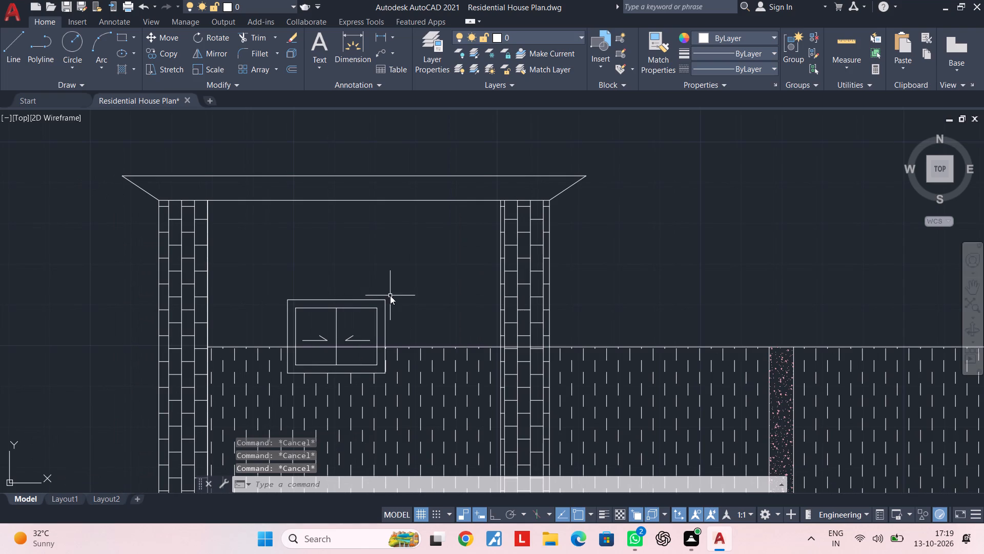
{"action": "key", "text": "space"}
{"action": "left_click", "coordinate": [373, 185]}
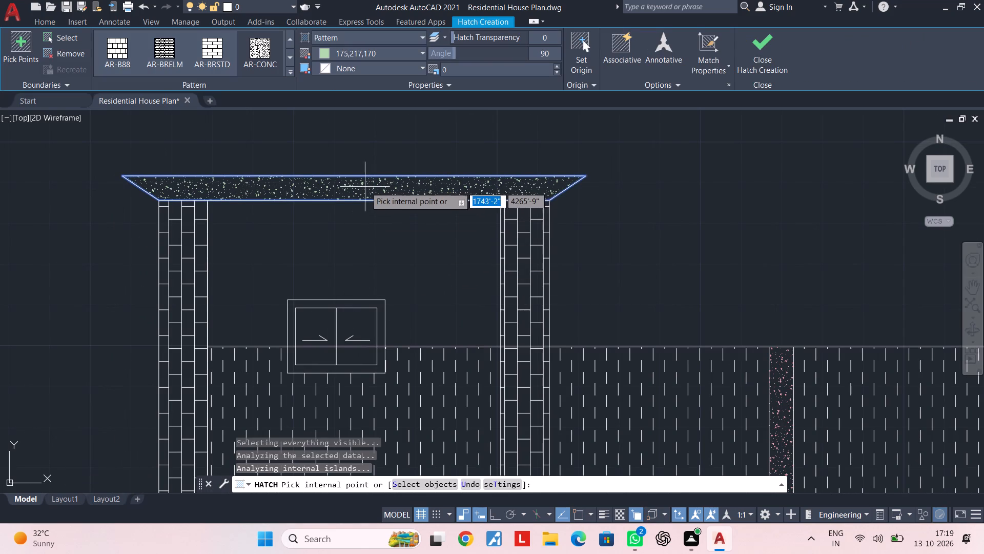
{"action": "left_click", "coordinate": [325, 54]}
{"action": "left_click", "coordinate": [359, 156]}
{"action": "key", "text": "Escape"}
Examine the hatched section from the roof slab down through both floors to the footings.
{"action": "scroll", "coordinate": [404, 261], "scroll_direction": "down", "scroll_amount": 2}
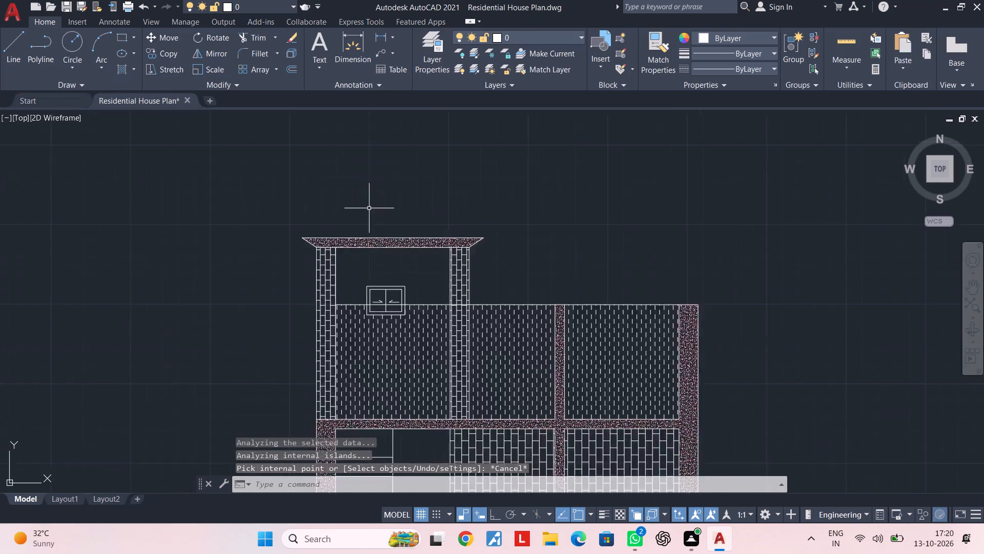
{"action": "scroll", "coordinate": [418, 278], "scroll_direction": "down", "scroll_amount": 2}
{"action": "middle_click_drag", "start_coordinate": [418, 278], "coordinate": [364, 184]}
{"action": "key", "text": "Escape"}
{"action": "key", "text": "Escape"}
{"action": "middle_click_drag", "start_coordinate": [386, 260], "coordinate": [362, 172]}
{"action": "key", "text": "Escape"}
{"action": "key", "text": "Escape"}
{"action": "middle_click_drag", "start_coordinate": [385, 204], "coordinate": [379, 166]}
{"action": "key", "text": "Escape"}
{"action": "key", "text": "Escape"}
{"action": "middle_click_drag", "start_coordinate": [403, 250], "coordinate": [400, 171]}
{"action": "key", "text": "Escape"}
{"action": "key", "text": "Escape"}
{"action": "middle_click_drag", "start_coordinate": [395, 250], "coordinate": [395, 241]}
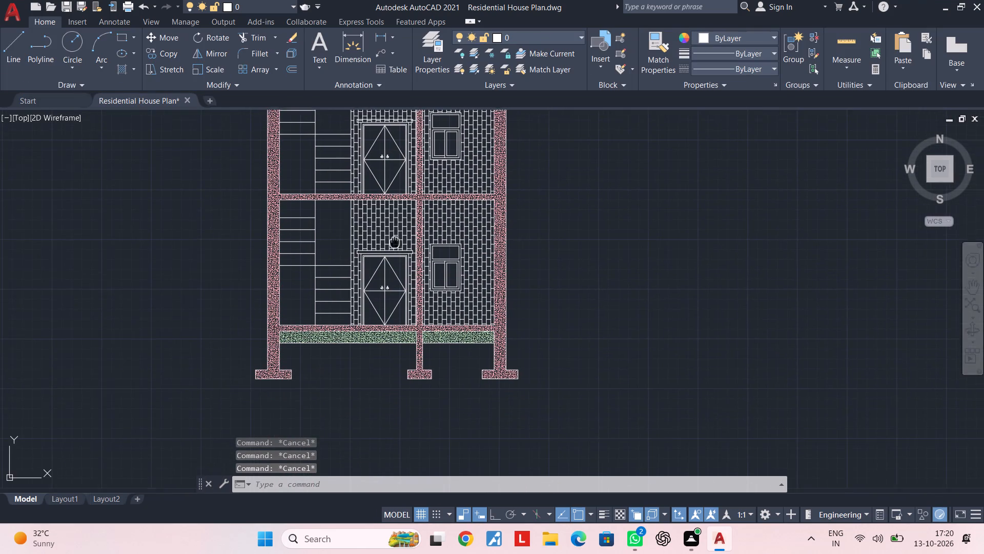
{"action": "middle_click_drag", "start_coordinate": [395, 241], "coordinate": [395, 221]}
{"action": "key", "text": "Escape"}
{"action": "key", "text": "Escape"}
{"action": "key", "text": "Escape"}
{"action": "key", "text": "Escape"}
{"action": "key", "text": "Escape"}
{"action": "key", "text": "Escape"}
{"action": "key", "text": "Escape"}
{"action": "key", "text": "Escape"}
{"action": "key", "text": "Escape"}
{"action": "key", "text": "Escape"}
{"action": "middle_click_drag", "start_coordinate": [432, 348], "coordinate": [424, 295]}
{"action": "key", "text": "Escape"}
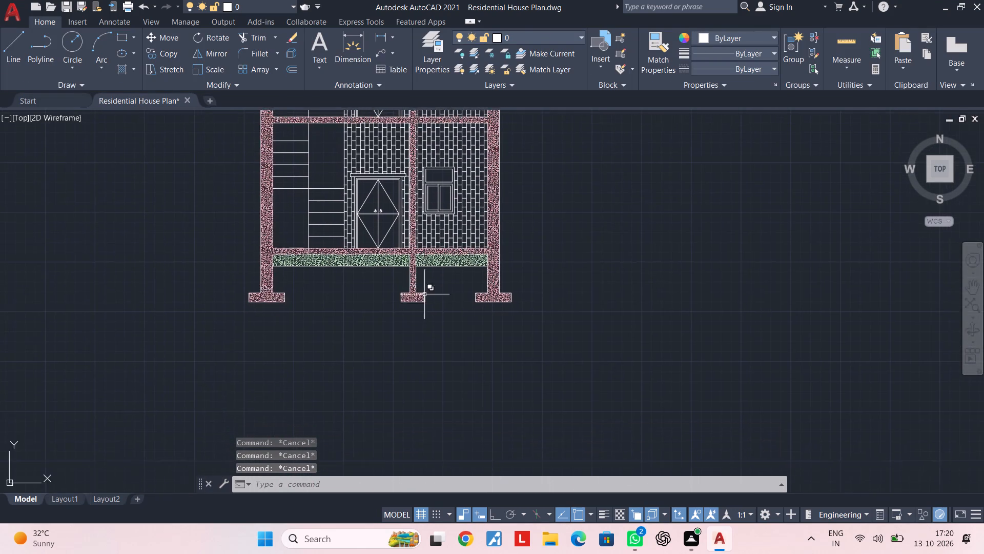
Make Dimension the current layer and add a linear dimension below the longer green beam, between the left and middle columns.
{"action": "scroll", "coordinate": [412, 316], "scroll_direction": "up", "scroll_amount": 2}
{"action": "middle_click_drag", "start_coordinate": [295, 298], "coordinate": [475, 299]}
{"action": "key", "text": "Escape"}
{"action": "middle_click_drag", "start_coordinate": [225, 280], "coordinate": [381, 283]}
{"action": "key", "text": "Escape"}
{"action": "key", "text": "Escape"}
{"action": "middle_click_drag", "start_coordinate": [430, 236], "coordinate": [407, 285]}
{"action": "key", "text": "Escape"}
{"action": "key", "text": "Escape"}
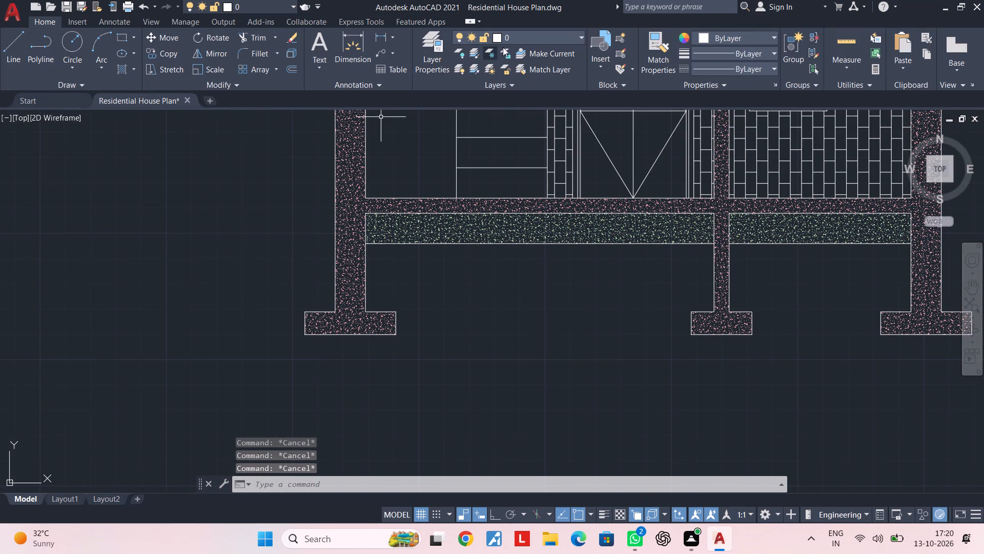
{"action": "left_click", "coordinate": [537, 36]}
{"action": "left_click", "coordinate": [517, 133]}
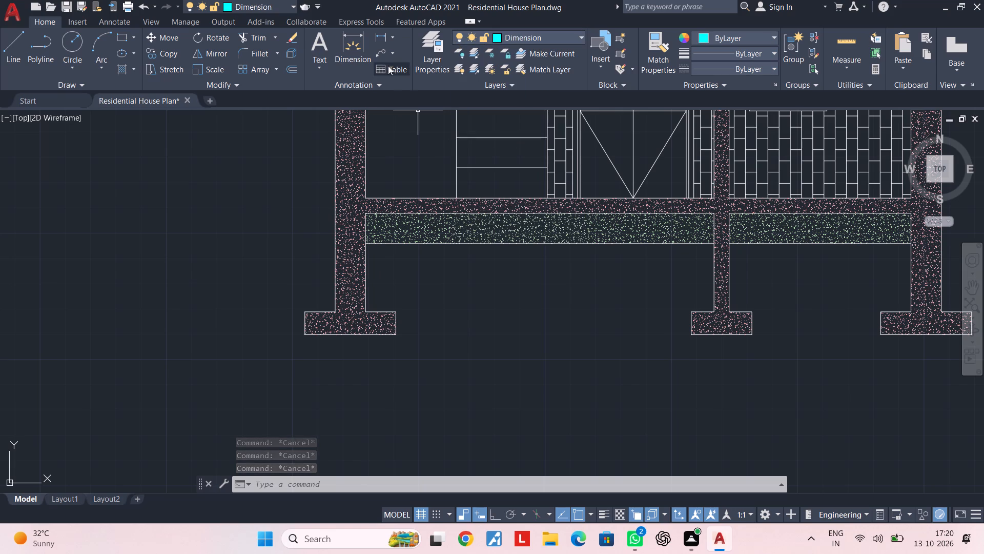
{"action": "left_click", "coordinate": [378, 35]}
{"action": "scroll", "coordinate": [376, 253], "scroll_direction": "up", "scroll_amount": 2}
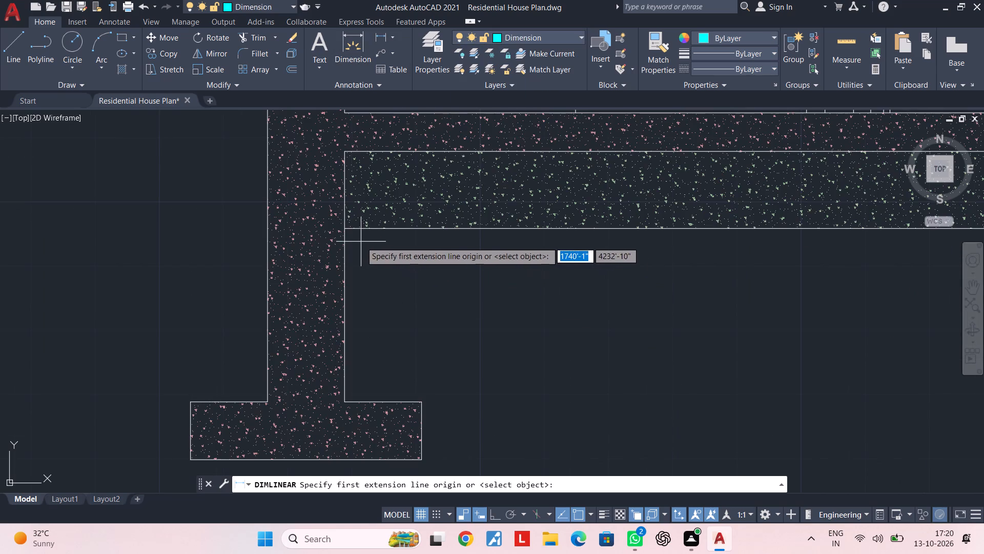
{"action": "left_click", "coordinate": [347, 228]}
{"action": "scroll", "coordinate": [650, 256], "scroll_direction": "down", "scroll_amount": 3}
{"action": "middle_click_drag", "start_coordinate": [650, 256], "coordinate": [415, 254]}
{"action": "scroll", "coordinate": [511, 248], "scroll_direction": "up", "scroll_amount": 2}
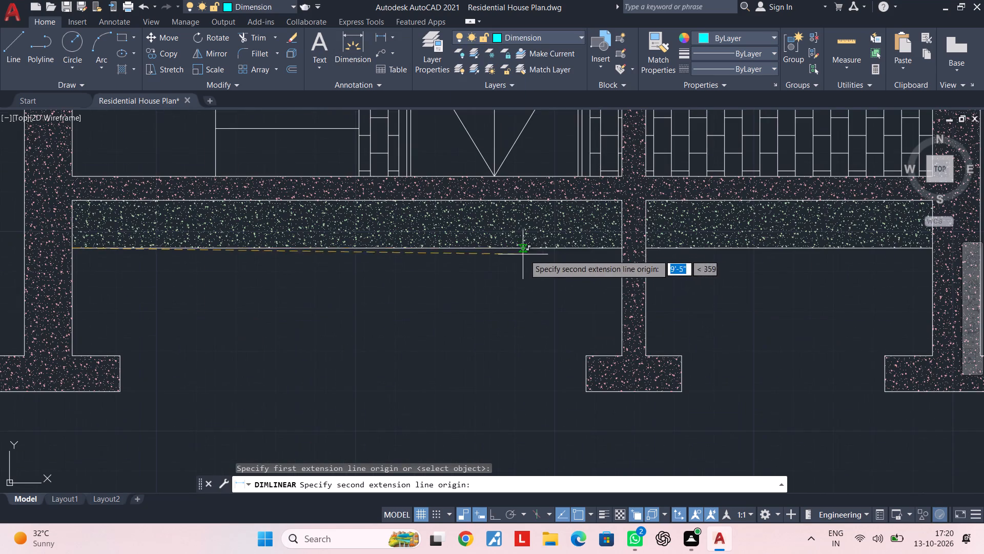
{"action": "left_click", "coordinate": [622, 249]}
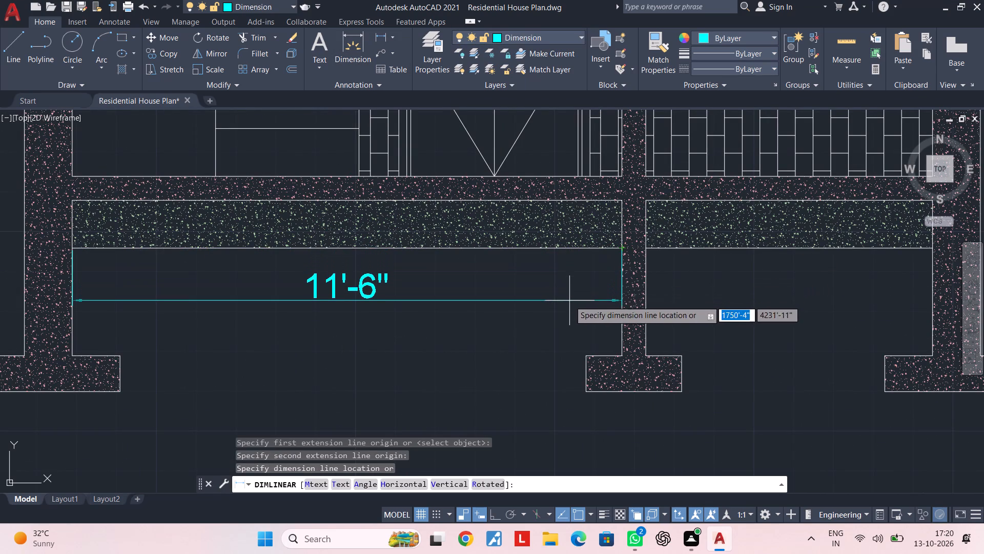
{"action": "left_click", "coordinate": [569, 300]}
Add linear dimensions for the leftmost footing's width, its thickness and its outer projection beyond the column.
{"action": "middle_click_drag", "start_coordinate": [455, 320], "coordinate": [642, 268]}
{"action": "middle_click_drag", "start_coordinate": [460, 300], "coordinate": [585, 288]}
{"action": "key", "text": "space"}
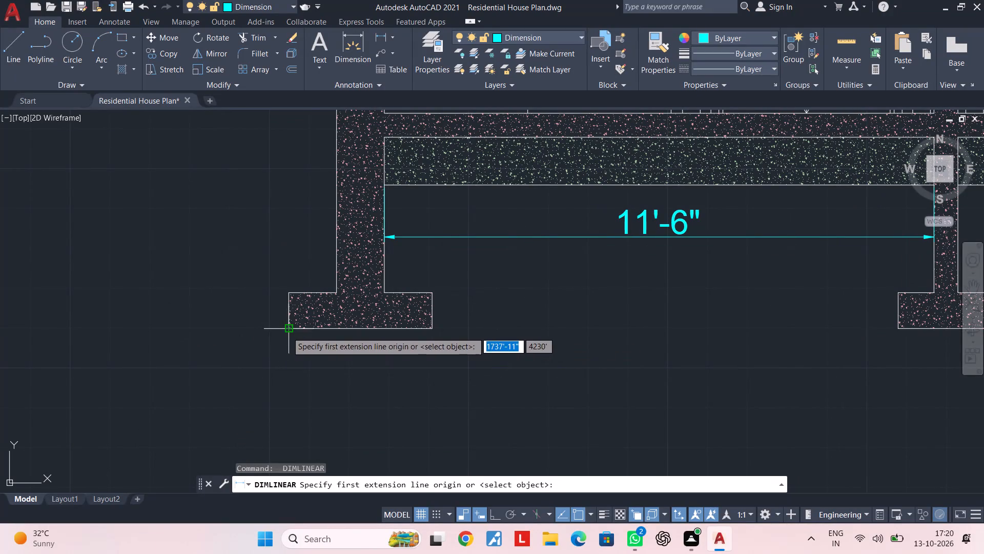
{"action": "left_click", "coordinate": [286, 331]}
{"action": "left_click", "coordinate": [434, 329]}
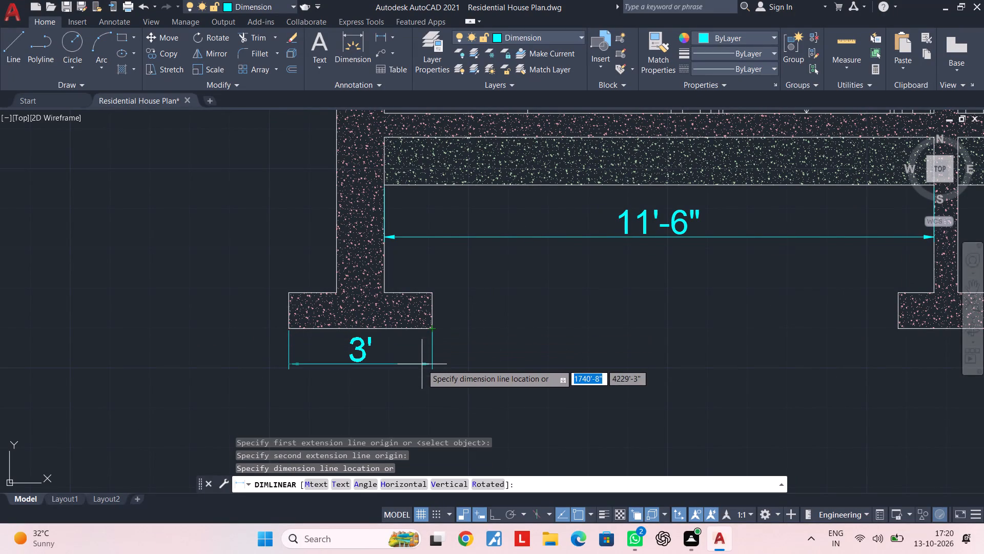
{"action": "left_click", "coordinate": [422, 364]}
{"action": "key", "text": "space"}
{"action": "left_click", "coordinate": [433, 293]}
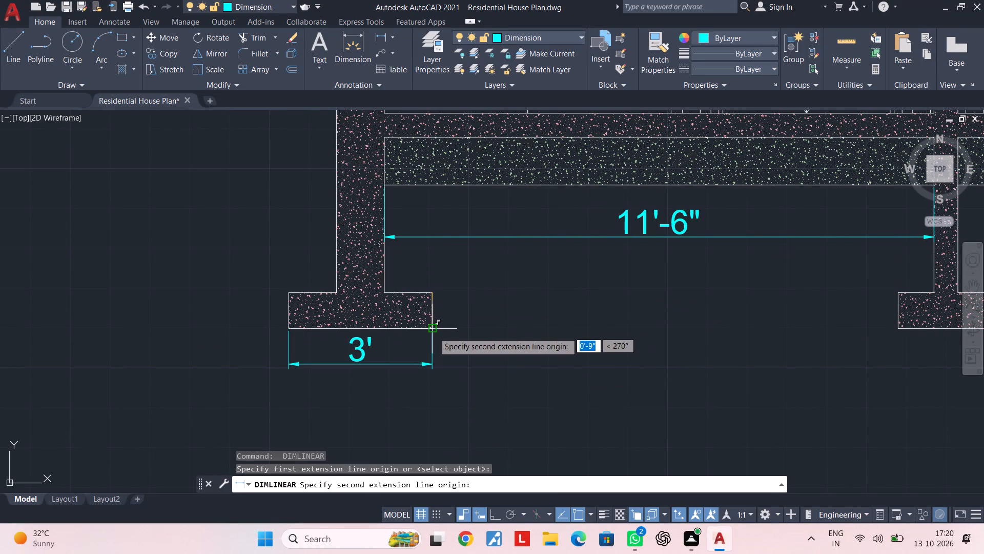
{"action": "left_click", "coordinate": [434, 332]}
{"action": "left_click", "coordinate": [471, 328]}
{"action": "middle_click_drag", "start_coordinate": [424, 349], "coordinate": [485, 357]}
{"action": "key", "text": "space"}
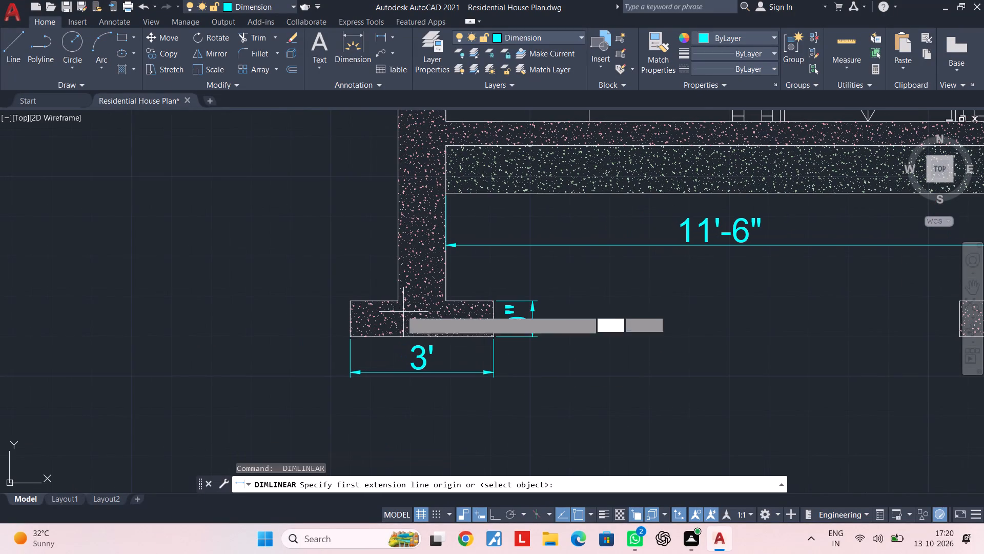
{"action": "left_click", "coordinate": [398, 301]}
{"action": "left_click", "coordinate": [355, 300]}
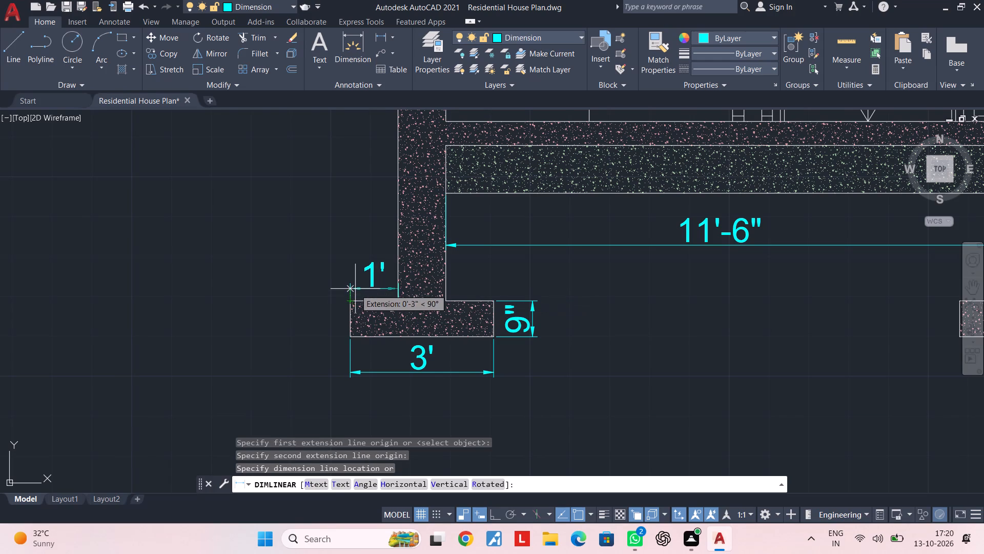
{"action": "left_click", "coordinate": [355, 285]}
Add a linear dimension below the shorter green beam, between the middle and right columns, in line with the longer beam's dimension.
{"action": "scroll", "coordinate": [499, 311], "scroll_direction": "down", "scroll_amount": 2}
{"action": "middle_click_drag", "start_coordinate": [532, 312], "coordinate": [379, 312]}
{"action": "scroll", "coordinate": [467, 313], "scroll_direction": "up", "scroll_amount": 1}
{"action": "middle_click_drag", "start_coordinate": [467, 313], "coordinate": [357, 316]}
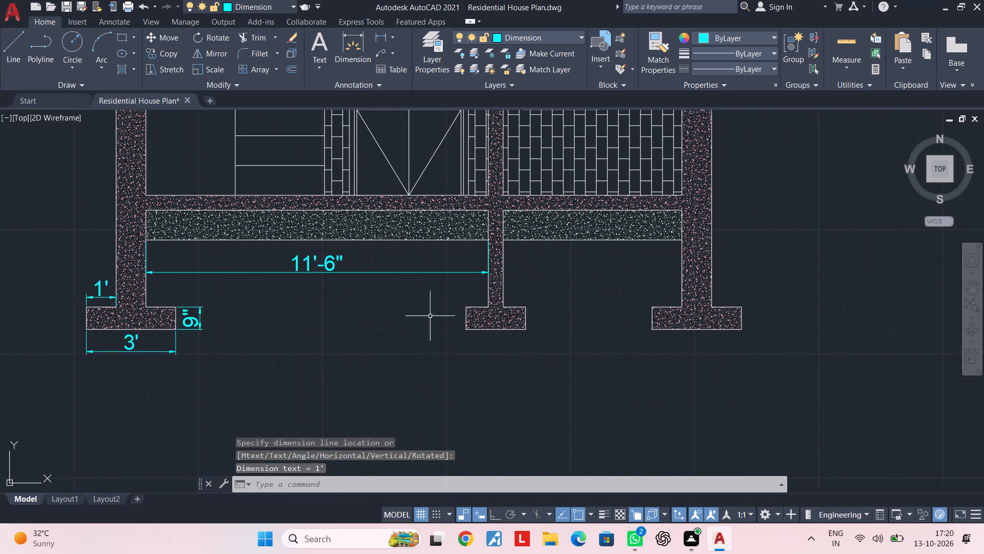
{"action": "middle_click_drag", "start_coordinate": [423, 316], "coordinate": [314, 316]}
{"action": "key", "text": "space"}
{"action": "scroll", "coordinate": [404, 255], "scroll_direction": "up", "scroll_amount": 1}
{"action": "left_click", "coordinate": [388, 231]}
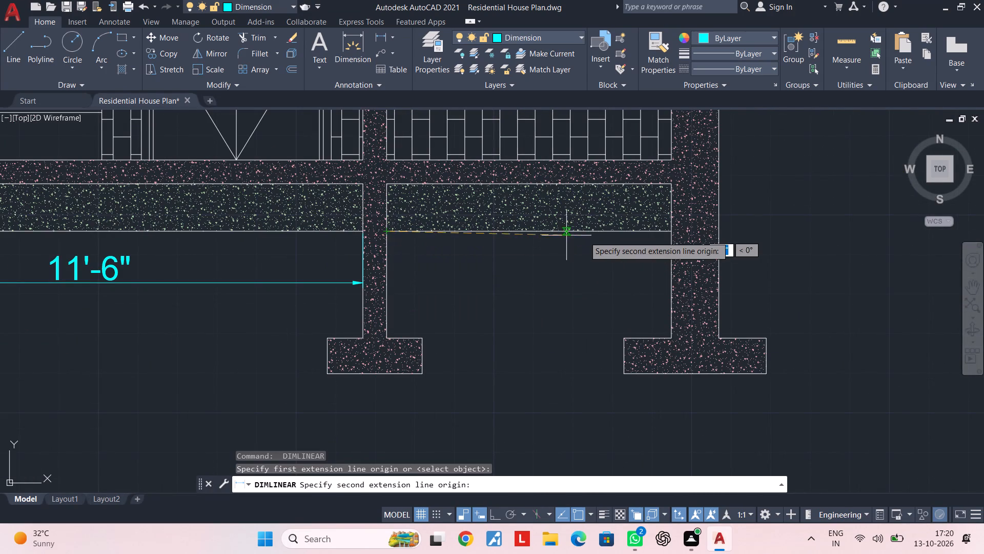
{"action": "left_click", "coordinate": [672, 233]}
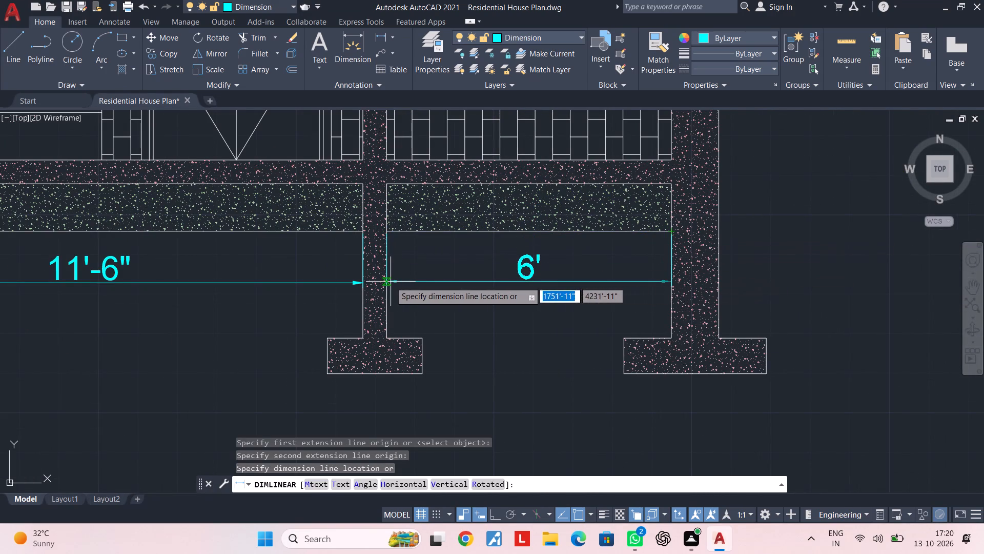
{"action": "left_click", "coordinate": [391, 282]}
Dimension the middle column's width just above its footing.
{"action": "middle_click_drag", "start_coordinate": [404, 311], "coordinate": [490, 309]}
{"action": "key", "text": "space"}
{"action": "scroll", "coordinate": [460, 312], "scroll_direction": "up", "scroll_amount": 1}
{"action": "left_click", "coordinate": [442, 351]}
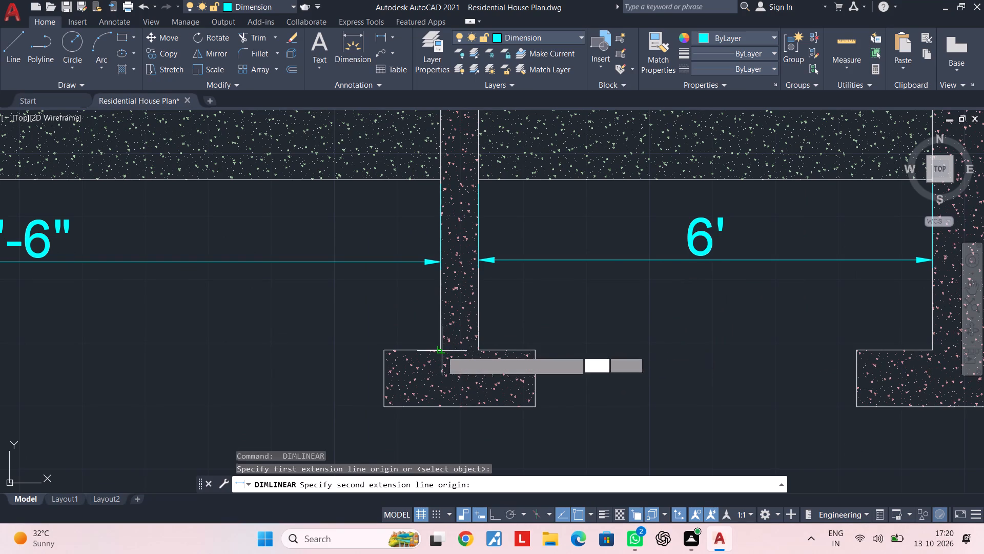
{"action": "left_click", "coordinate": [479, 350]}
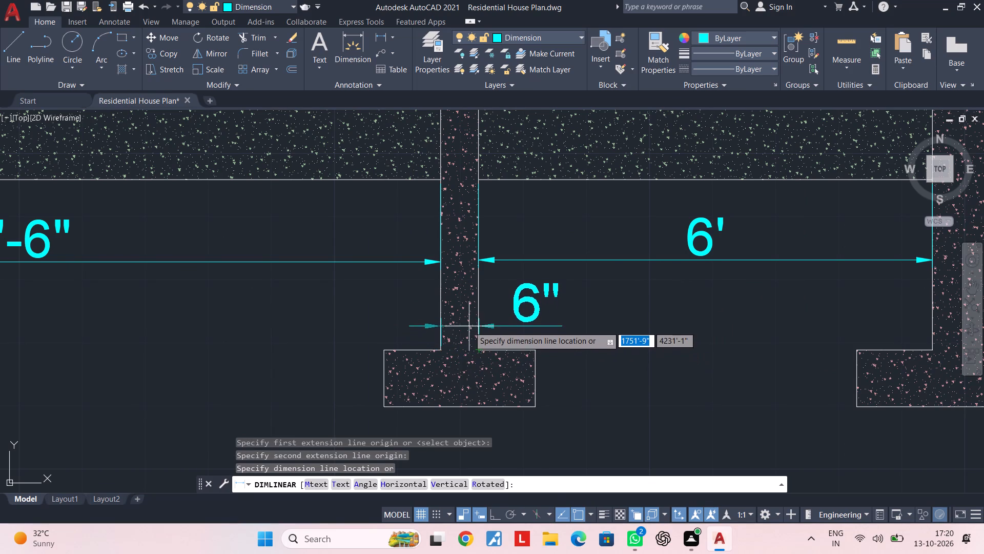
{"action": "left_click", "coordinate": [469, 321]}
Add linear dimensions for the middle footing's width, below it, and for its thickness, beside its left edge.
{"action": "middle_click_drag", "start_coordinate": [500, 335], "coordinate": [511, 281]}
{"action": "key", "text": "space"}
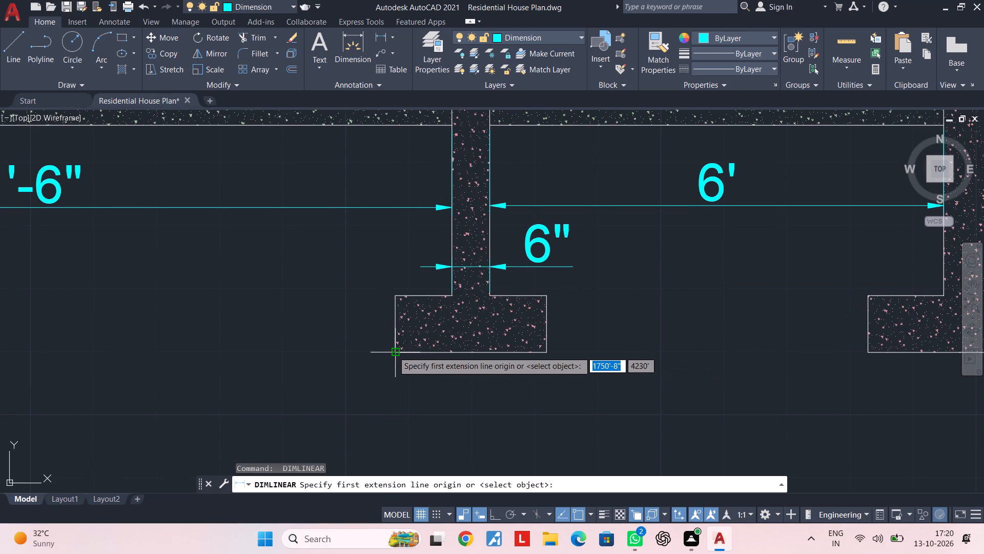
{"action": "left_click", "coordinate": [393, 351]}
{"action": "left_click", "coordinate": [547, 355]}
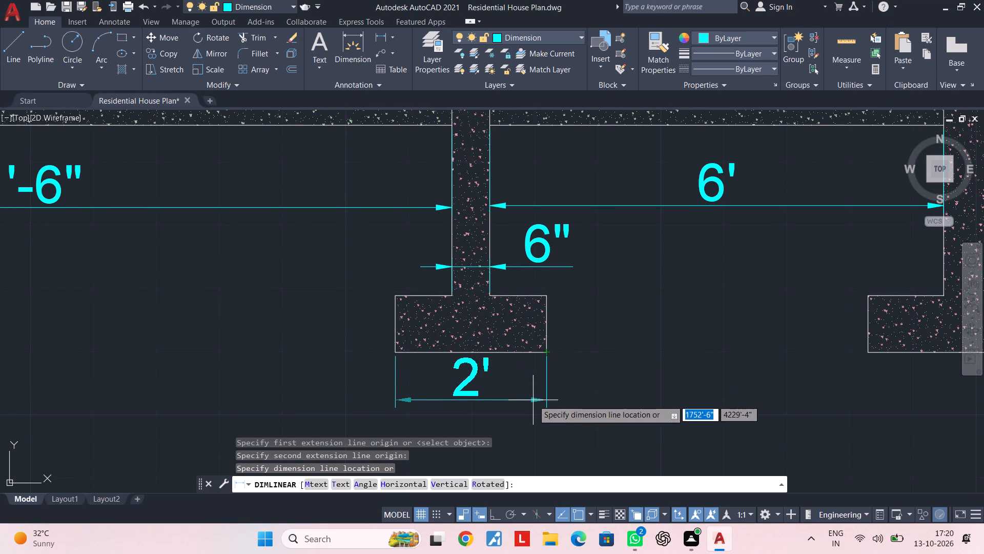
{"action": "left_click", "coordinate": [533, 401]}
{"action": "middle_click_drag", "start_coordinate": [597, 353], "coordinate": [665, 333]}
{"action": "key", "text": "space"}
{"action": "left_click", "coordinate": [463, 278]}
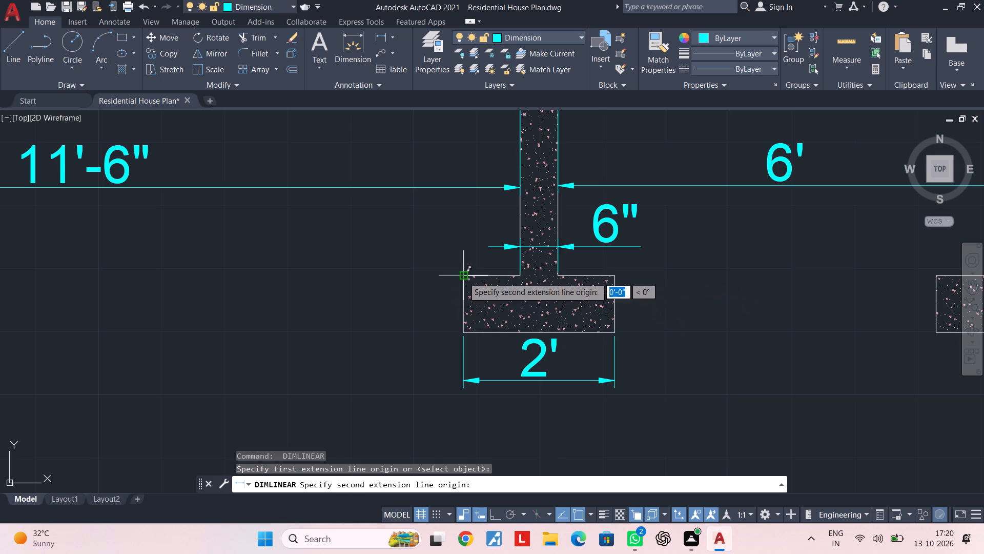
{"action": "left_click", "coordinate": [462, 330]}
{"action": "left_click", "coordinate": [444, 330]}
Dimension the rightmost footing's thickness beside its left edge.
{"action": "scroll", "coordinate": [536, 333], "scroll_direction": "down", "scroll_amount": 3}
{"action": "middle_click_drag", "start_coordinate": [586, 332], "coordinate": [449, 327]}
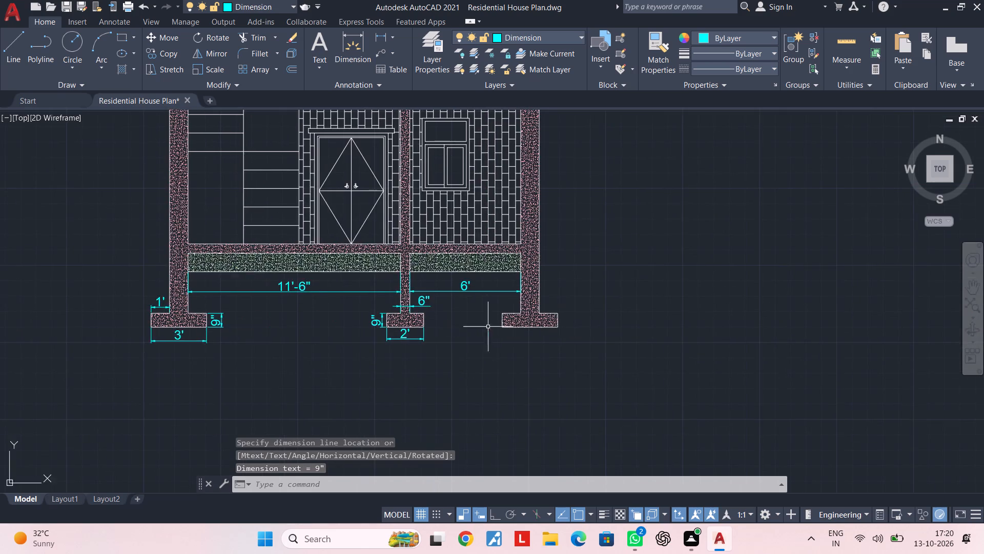
{"action": "scroll", "coordinate": [512, 327], "scroll_direction": "up", "scroll_amount": 1}
{"action": "middle_click_drag", "start_coordinate": [496, 327], "coordinate": [445, 328]}
{"action": "key", "text": "space"}
{"action": "scroll", "coordinate": [443, 316], "scroll_direction": "up", "scroll_amount": 3}
{"action": "left_click", "coordinate": [438, 279]}
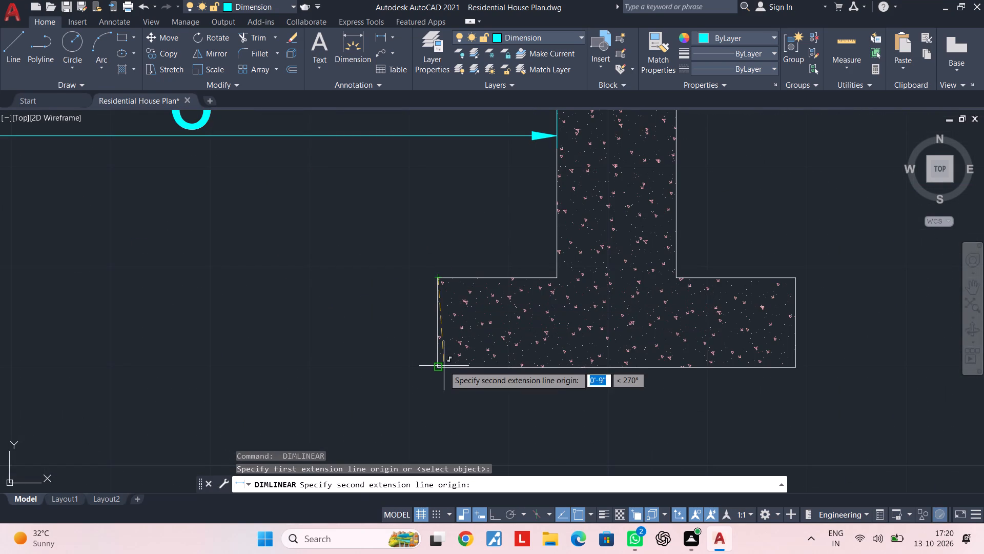
{"action": "left_click", "coordinate": [436, 367]}
{"action": "left_click", "coordinate": [407, 363]}
Dimension the right column's width just above its footing and the footing's outer projection beyond the column.
{"action": "scroll", "coordinate": [535, 336], "scroll_direction": "down", "scroll_amount": 2}
{"action": "middle_click_drag", "start_coordinate": [526, 336], "coordinate": [418, 336]}
{"action": "key", "text": "space"}
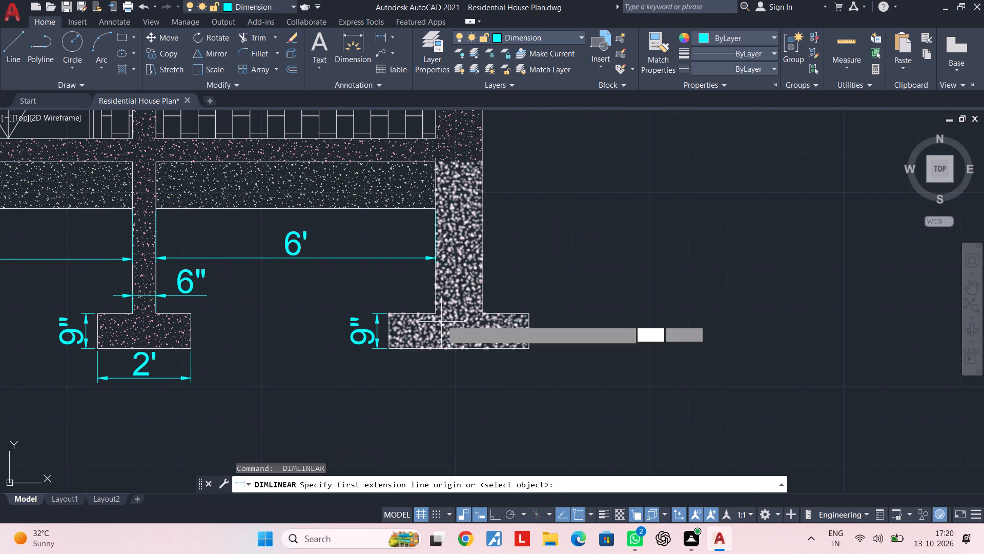
{"action": "scroll", "coordinate": [437, 315], "scroll_direction": "up", "scroll_amount": 1}
{"action": "left_click", "coordinate": [436, 313]}
{"action": "left_click", "coordinate": [504, 312]}
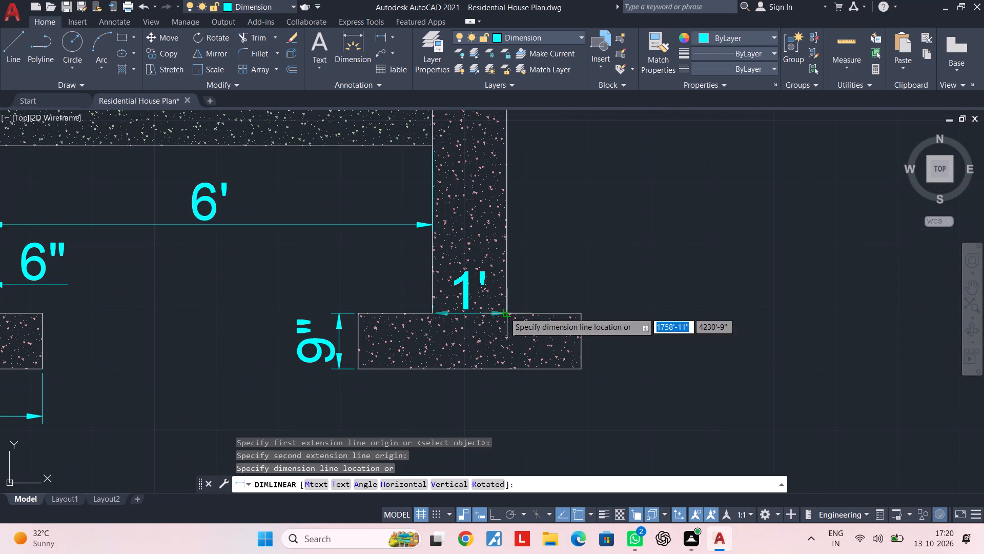
{"action": "left_click", "coordinate": [503, 290]}
{"action": "middle_click_drag", "start_coordinate": [548, 296], "coordinate": [471, 288]}
{"action": "key", "text": "space"}
{"action": "left_click", "coordinate": [430, 307]}
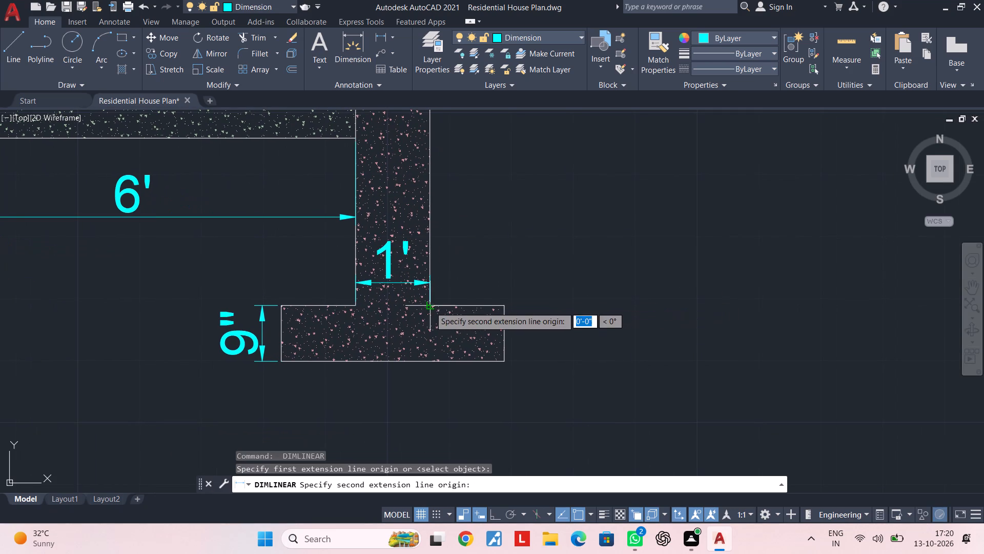
{"action": "left_click", "coordinate": [505, 305]}
{"action": "left_click", "coordinate": [506, 293]}
Dimension the rightmost footing's overall width, placing the dimension line below the footing.
{"action": "middle_click_drag", "start_coordinate": [499, 331], "coordinate": [540, 311]}
{"action": "key", "text": "space"}
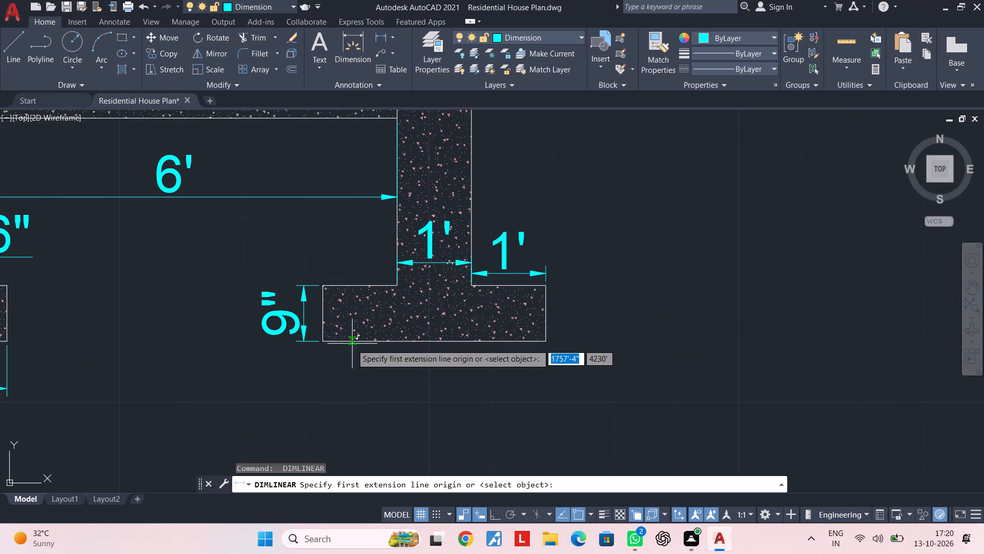
{"action": "left_click", "coordinate": [323, 342]}
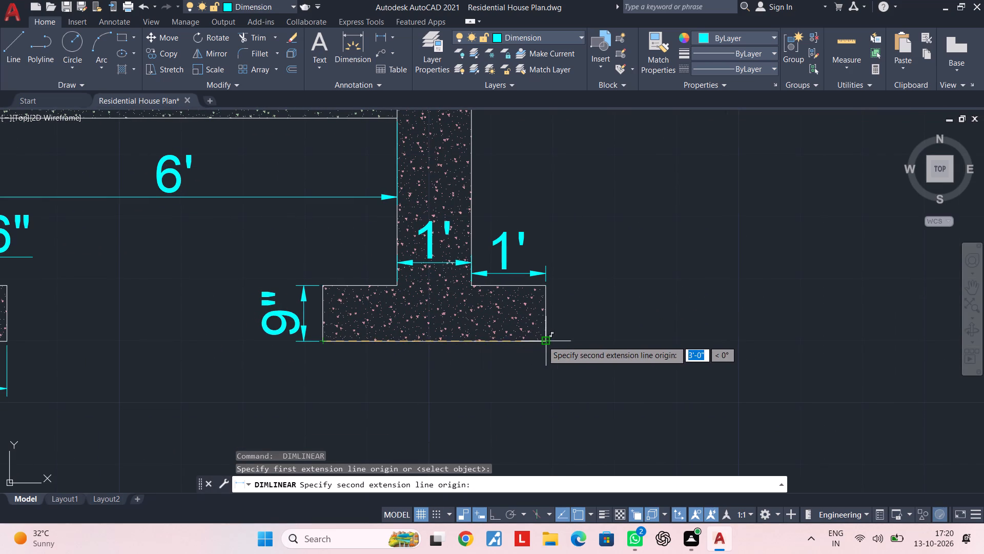
{"action": "left_click", "coordinate": [542, 341]}
{"action": "left_click", "coordinate": [542, 388]}
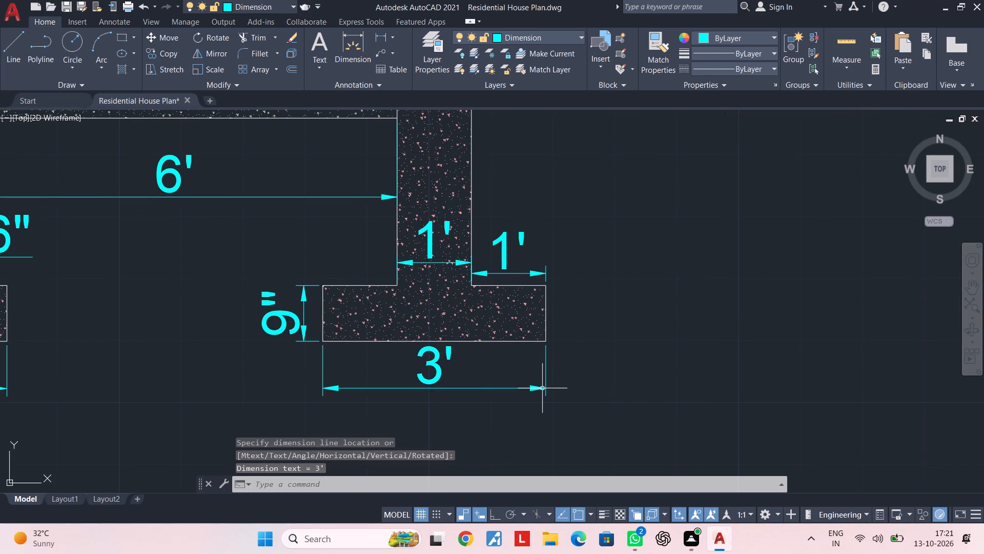
{"action": "scroll", "coordinate": [542, 388], "scroll_direction": "down", "scroll_amount": 2}
{"action": "middle_click_drag", "start_coordinate": [542, 388], "coordinate": [571, 378]}
{"action": "key", "text": "Escape"}
{"action": "key", "text": "Escape"}
{"action": "middle_click_drag", "start_coordinate": [592, 300], "coordinate": [588, 315]}
{"action": "key", "text": "Escape"}
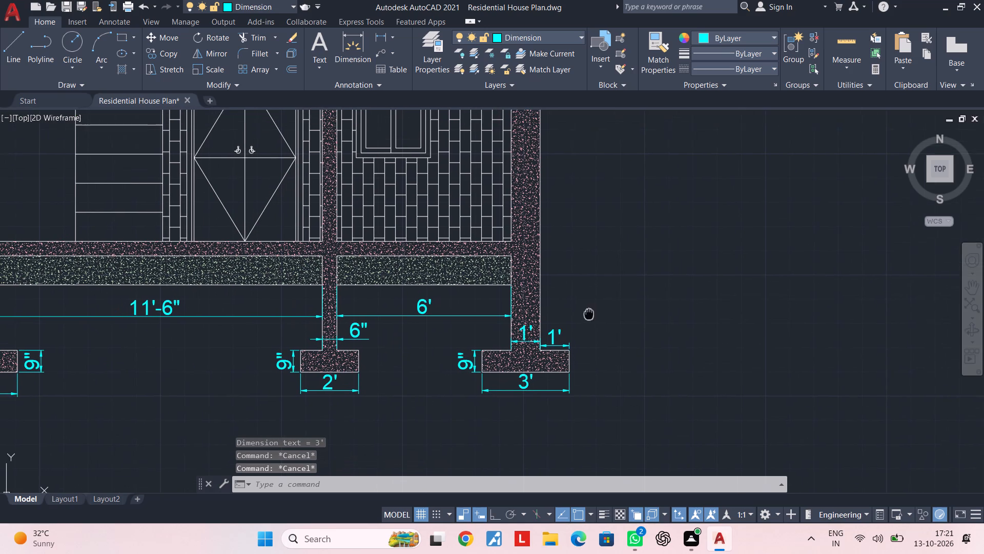
{"action": "middle_click_drag", "start_coordinate": [588, 315], "coordinate": [586, 323]}
{"action": "key", "text": "Escape"}
{"action": "key", "text": "Escape"}
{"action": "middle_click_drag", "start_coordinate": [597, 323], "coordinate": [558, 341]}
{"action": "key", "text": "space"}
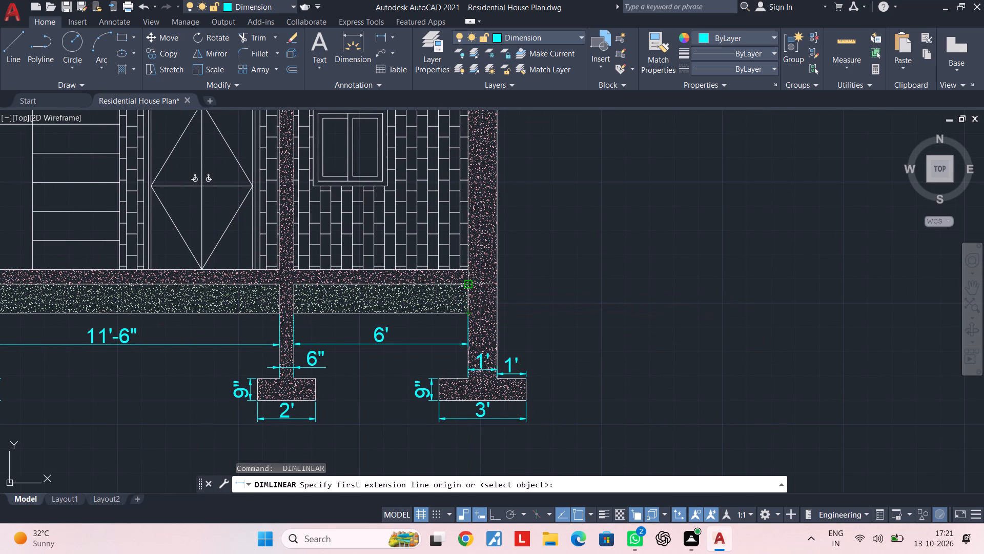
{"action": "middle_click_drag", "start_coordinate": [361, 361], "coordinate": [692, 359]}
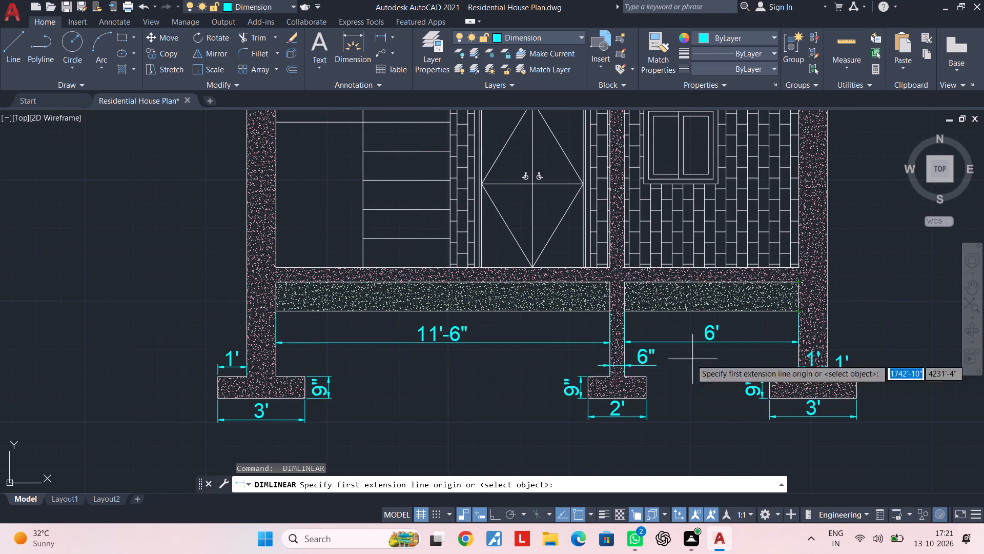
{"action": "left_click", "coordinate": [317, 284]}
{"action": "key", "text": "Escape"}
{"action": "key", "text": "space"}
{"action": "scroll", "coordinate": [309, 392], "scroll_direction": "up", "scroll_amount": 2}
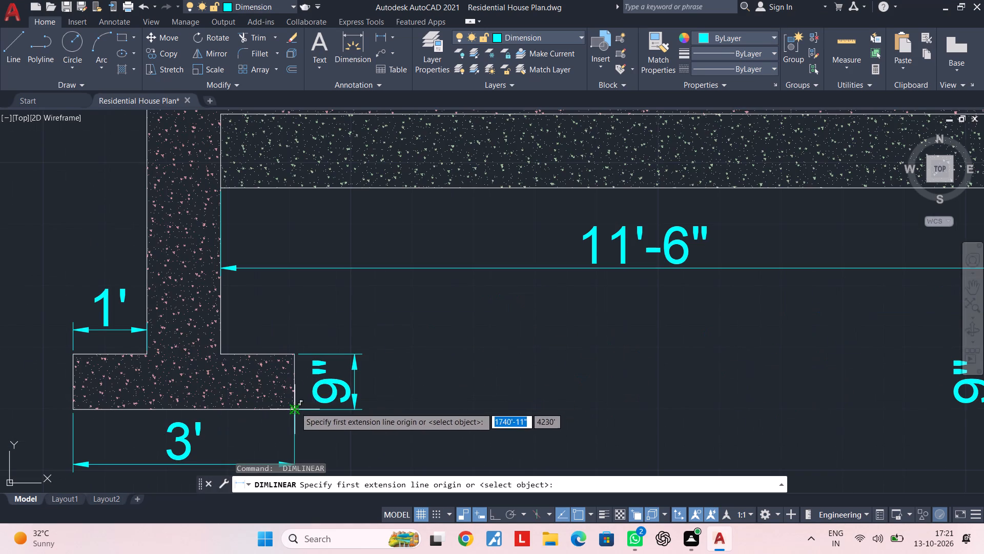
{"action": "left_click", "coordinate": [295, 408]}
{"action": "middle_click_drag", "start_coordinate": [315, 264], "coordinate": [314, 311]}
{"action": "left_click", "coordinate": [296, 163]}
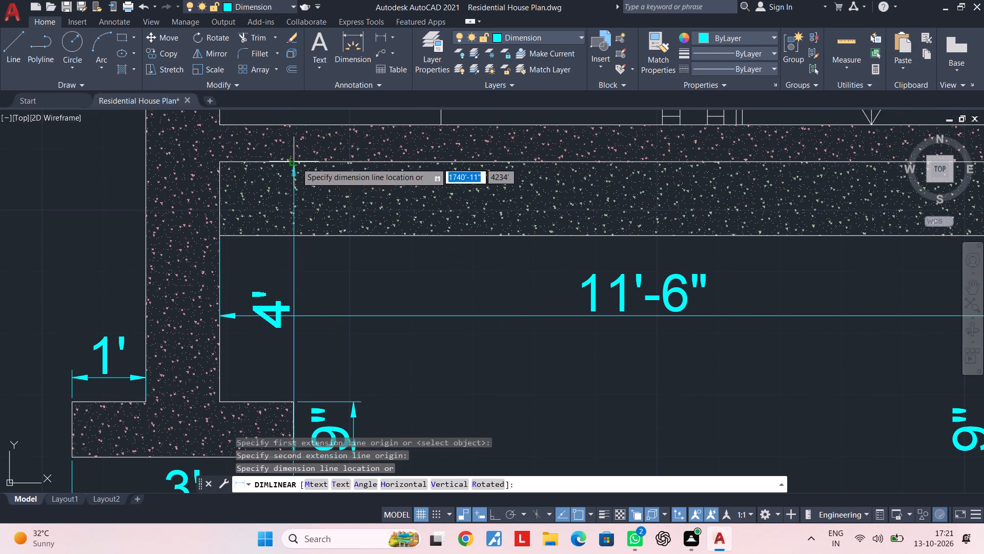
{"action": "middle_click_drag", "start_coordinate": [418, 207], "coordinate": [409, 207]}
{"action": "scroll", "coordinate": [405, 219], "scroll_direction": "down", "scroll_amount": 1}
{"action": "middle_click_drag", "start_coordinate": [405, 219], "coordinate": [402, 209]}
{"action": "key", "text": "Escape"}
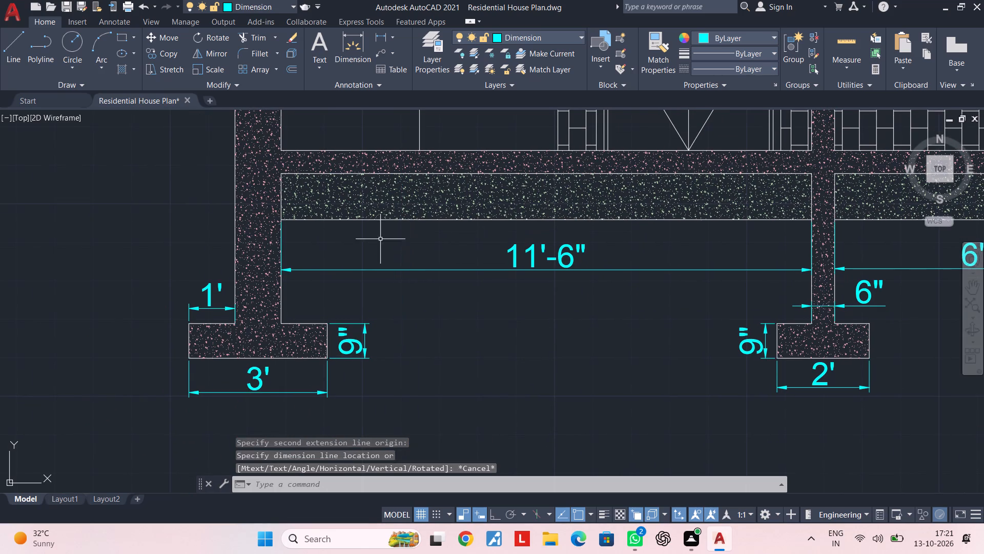
Add a vertical dimension from the leftmost footing's base to the underside of the longer green beam, beyond the footing's thickness dimension.
{"action": "key", "text": "space"}
{"action": "left_click", "coordinate": [329, 357]}
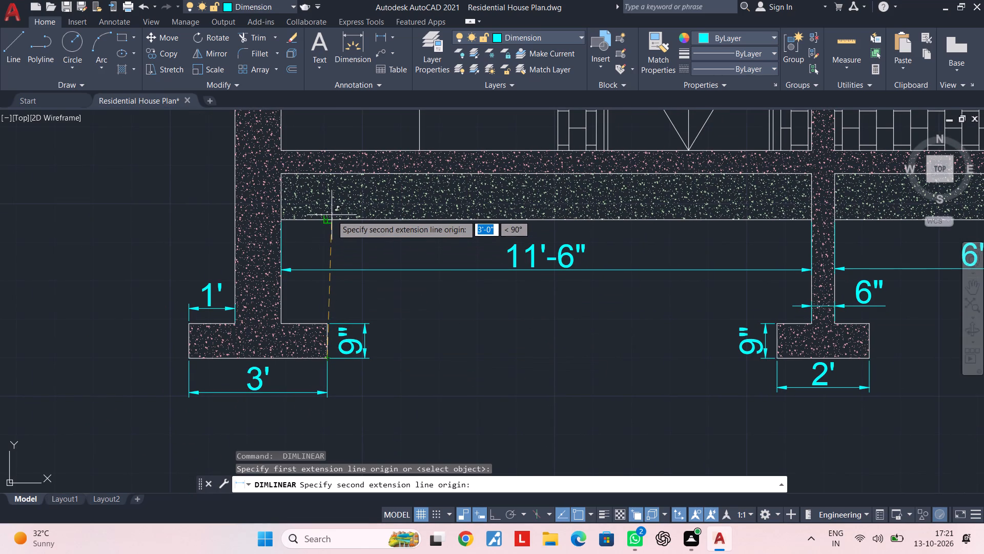
{"action": "left_click", "coordinate": [329, 220]}
{"action": "left_click", "coordinate": [407, 255]}
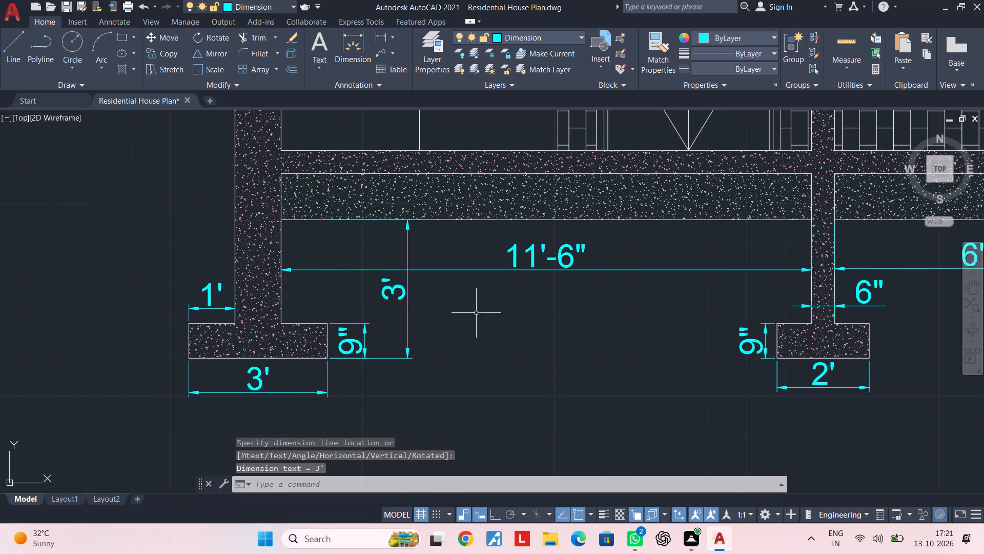
Dimension the thickness of the slab above the shorter green beam, placing the dimension outside the right column.
{"action": "scroll", "coordinate": [483, 315], "scroll_direction": "down", "scroll_amount": 1}
{"action": "middle_click_drag", "start_coordinate": [483, 315], "coordinate": [429, 315]}
{"action": "middle_click_drag", "start_coordinate": [545, 329], "coordinate": [425, 329]}
{"action": "middle_click_drag", "start_coordinate": [715, 265], "coordinate": [565, 320]}
{"action": "key", "text": "space"}
{"action": "scroll", "coordinate": [555, 312], "scroll_direction": "up", "scroll_amount": 2}
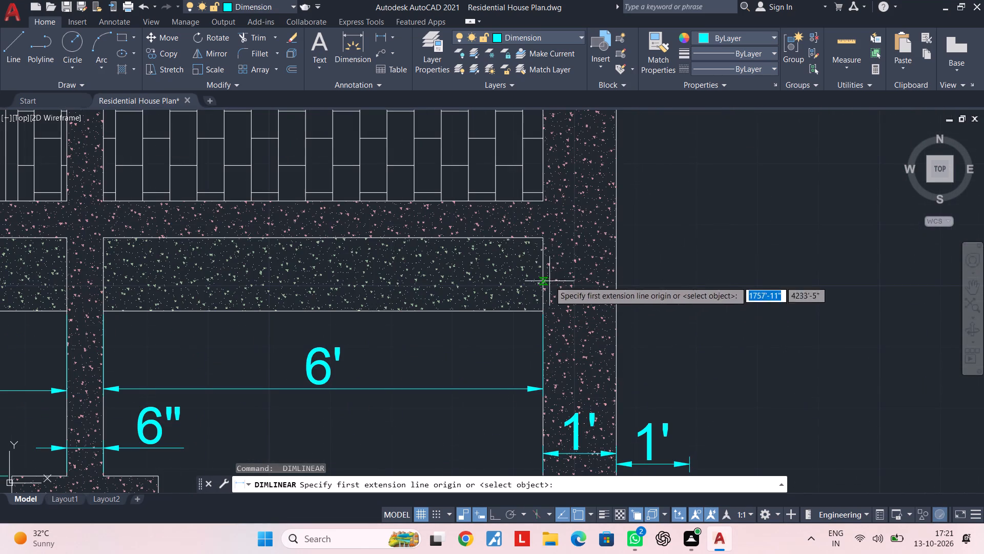
{"action": "left_click", "coordinate": [541, 241]}
{"action": "left_click", "coordinate": [541, 201]}
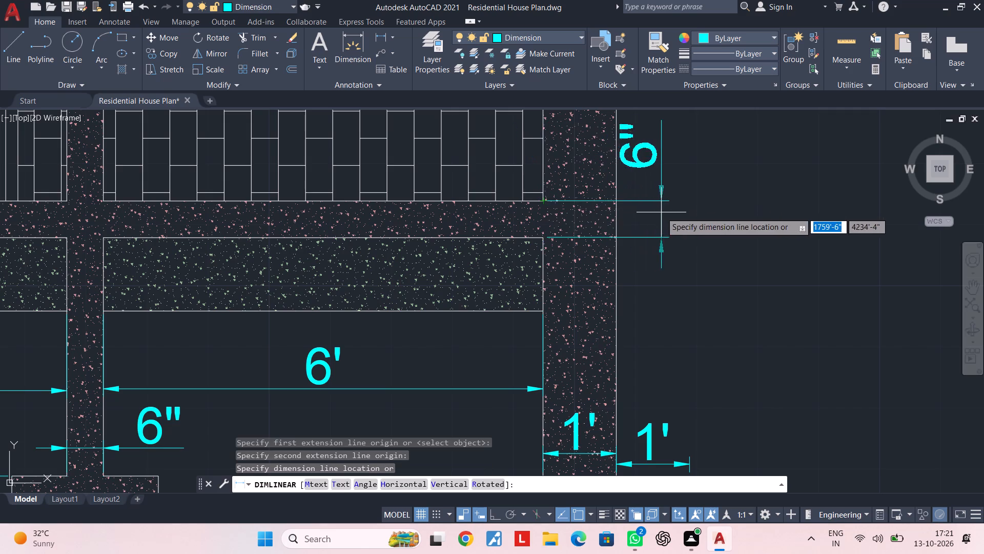
{"action": "middle_click_drag", "start_coordinate": [661, 212], "coordinate": [535, 233]}
{"action": "left_click", "coordinate": [569, 233]}
Dimension the lower storey's clear height between its floor slab and the slab above, outside the right column.
{"action": "scroll", "coordinate": [580, 233], "scroll_direction": "down", "scroll_amount": 2}
{"action": "middle_click_drag", "start_coordinate": [580, 233], "coordinate": [537, 271]}
{"action": "key", "text": "space"}
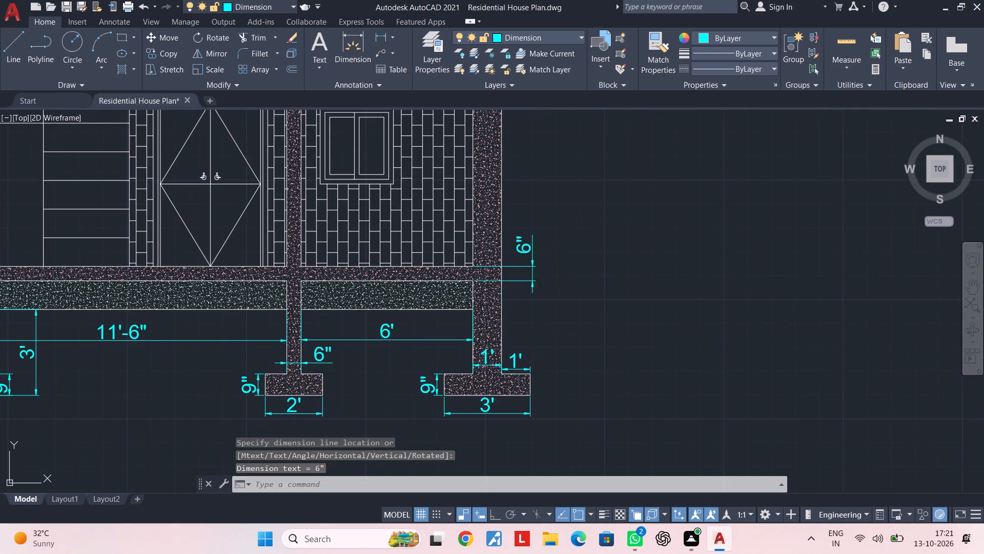
{"action": "scroll", "coordinate": [481, 268], "scroll_direction": "up", "scroll_amount": 1}
{"action": "left_click", "coordinate": [467, 266]}
{"action": "scroll", "coordinate": [470, 257], "scroll_direction": "down", "scroll_amount": 3}
{"action": "middle_click_drag", "start_coordinate": [471, 210], "coordinate": [440, 310]}
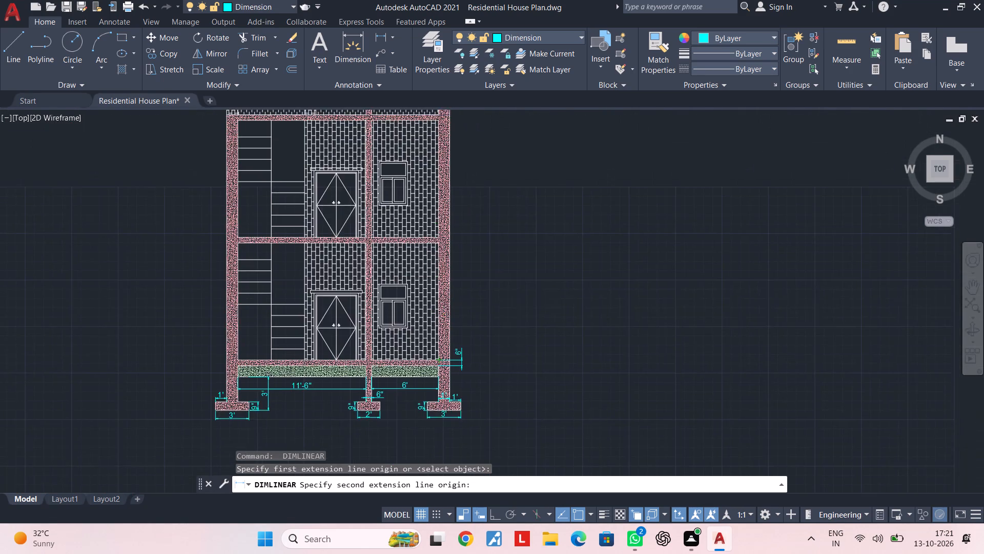
{"action": "scroll", "coordinate": [445, 264], "scroll_direction": "up", "scroll_amount": 2}
{"action": "left_click", "coordinate": [422, 211]}
{"action": "scroll", "coordinate": [532, 259], "scroll_direction": "down", "scroll_amount": 3}
{"action": "middle_click_drag", "start_coordinate": [532, 262], "coordinate": [498, 233]}
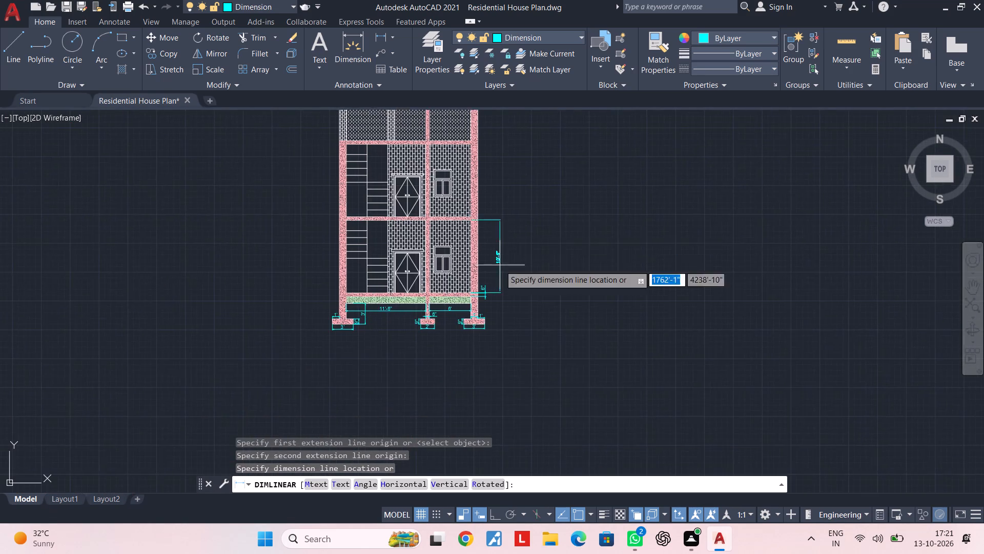
{"action": "scroll", "coordinate": [501, 285], "scroll_direction": "up", "scroll_amount": 3}
{"action": "left_click", "coordinate": [433, 311]}
{"action": "scroll", "coordinate": [502, 312], "scroll_direction": "down", "scroll_amount": 2}
{"action": "middle_click_drag", "start_coordinate": [502, 312], "coordinate": [519, 360]}
{"action": "key", "text": "Escape"}
Dimension the thickness of the slab between the two storeys, placing the dimension outside the left column.
{"action": "middle_click_drag", "start_coordinate": [434, 359], "coordinate": [614, 359]}
{"action": "middle_click_drag", "start_coordinate": [445, 244], "coordinate": [452, 349]}
{"action": "scroll", "coordinate": [452, 349], "scroll_direction": "up", "scroll_amount": 3}
{"action": "key", "text": "space"}
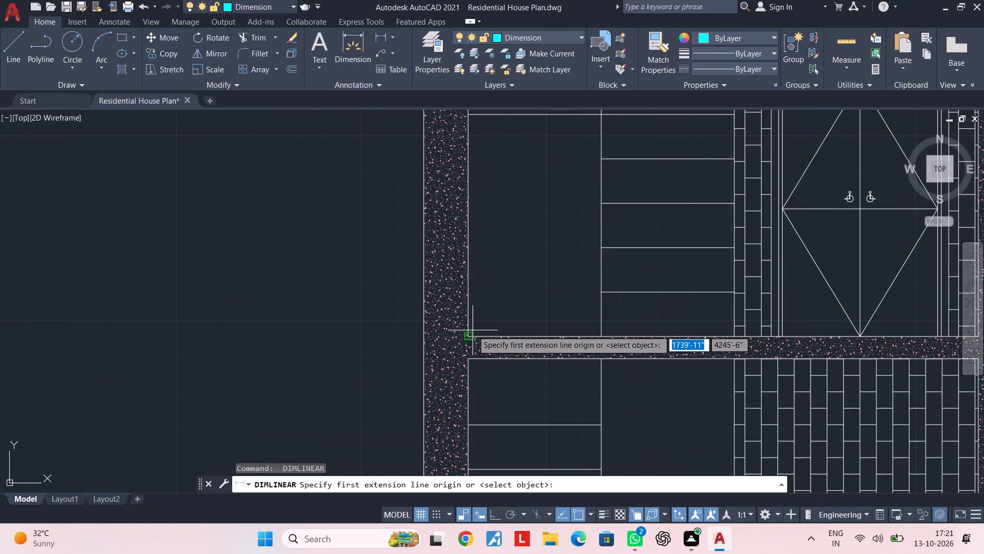
{"action": "left_click", "coordinate": [470, 338]}
{"action": "left_click", "coordinate": [470, 359]}
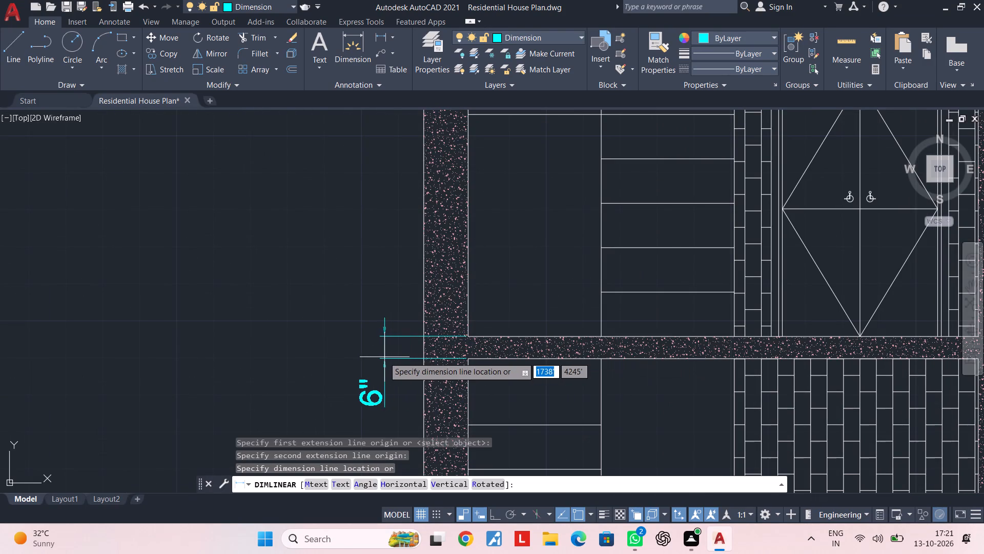
{"action": "left_click", "coordinate": [384, 357]}
{"action": "key", "text": "Escape"}
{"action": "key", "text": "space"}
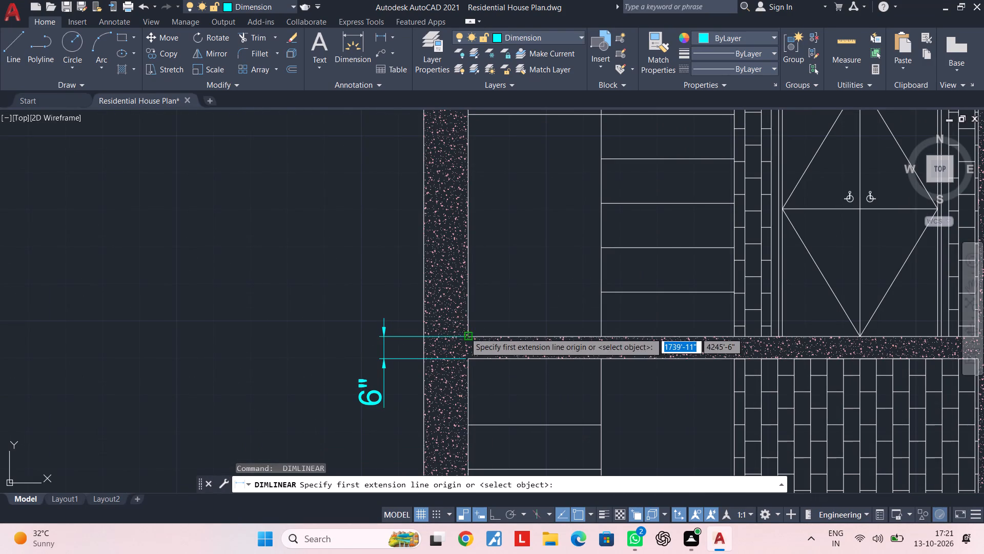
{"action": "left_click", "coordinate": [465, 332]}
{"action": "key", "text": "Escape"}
Dimension the upper storey's clear height outside the left column, in line with the thickness dimension of the slab below.
{"action": "key", "text": "space"}
{"action": "left_click", "coordinate": [468, 336]}
{"action": "scroll", "coordinate": [476, 286], "scroll_direction": "down", "scroll_amount": 3}
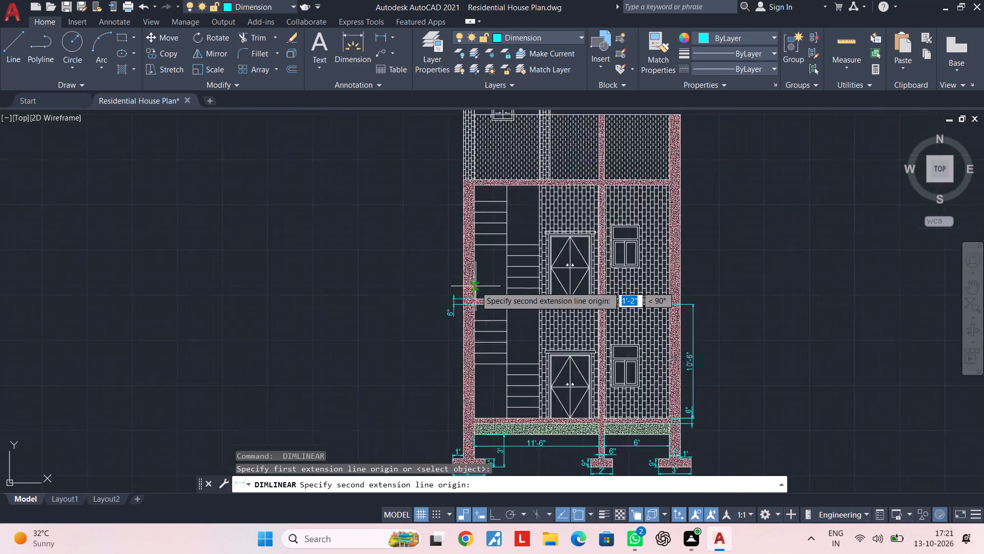
{"action": "middle_click_drag", "start_coordinate": [480, 254], "coordinate": [473, 342]}
{"action": "scroll", "coordinate": [466, 274], "scroll_direction": "up", "scroll_amount": 3}
{"action": "left_click", "coordinate": [459, 275]}
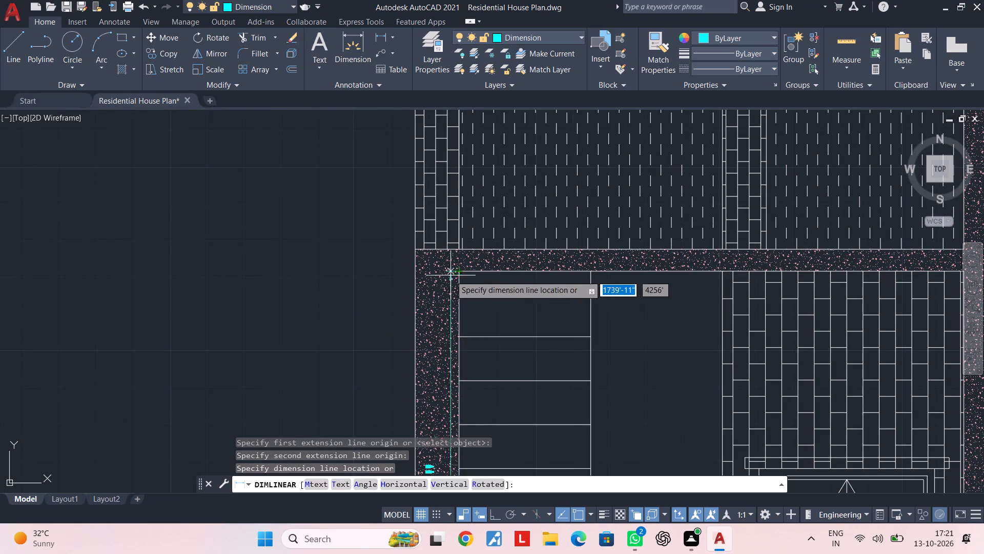
{"action": "scroll", "coordinate": [418, 286], "scroll_direction": "down", "scroll_amount": 2}
{"action": "middle_click_drag", "start_coordinate": [418, 286], "coordinate": [478, 196]}
{"action": "scroll", "coordinate": [454, 358], "scroll_direction": "up", "scroll_amount": 2}
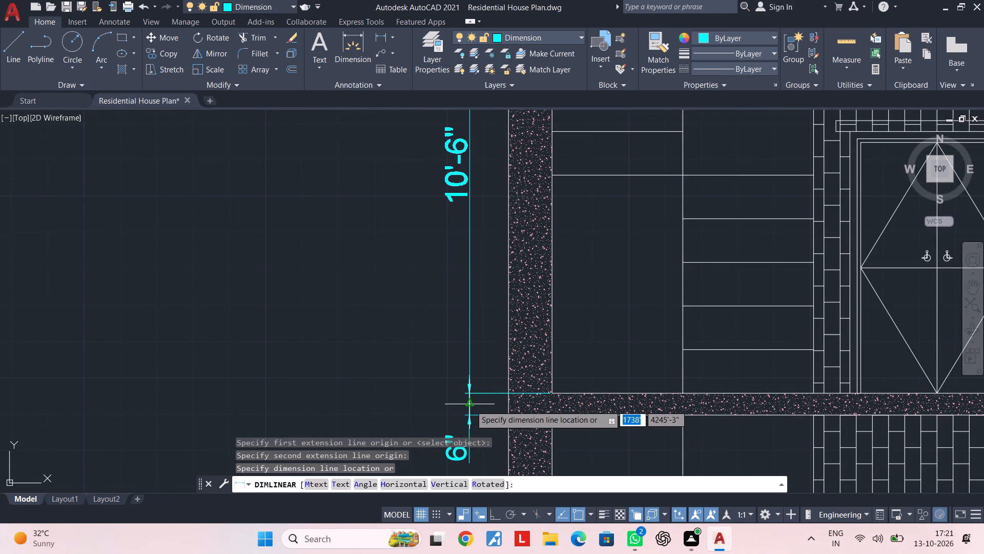
{"action": "left_click", "coordinate": [472, 395]}
Dimension the thickness of the slab above the upper storey, aligned with the storey height dimension outside the left column.
{"action": "scroll", "coordinate": [477, 381], "scroll_direction": "down", "scroll_amount": 3}
{"action": "middle_click_drag", "start_coordinate": [486, 286], "coordinate": [473, 341]}
{"action": "scroll", "coordinate": [473, 341], "scroll_direction": "up", "scroll_amount": 4}
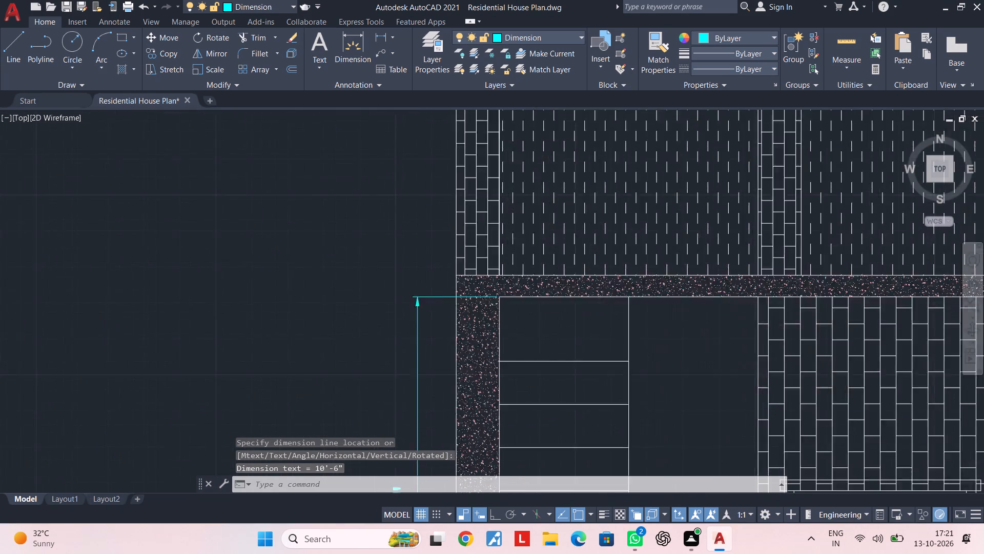
{"action": "middle_click_drag", "start_coordinate": [470, 277], "coordinate": [459, 334]}
{"action": "key", "text": "space"}
{"action": "scroll", "coordinate": [498, 333], "scroll_direction": "up", "scroll_amount": 2}
{"action": "left_click", "coordinate": [502, 339]}
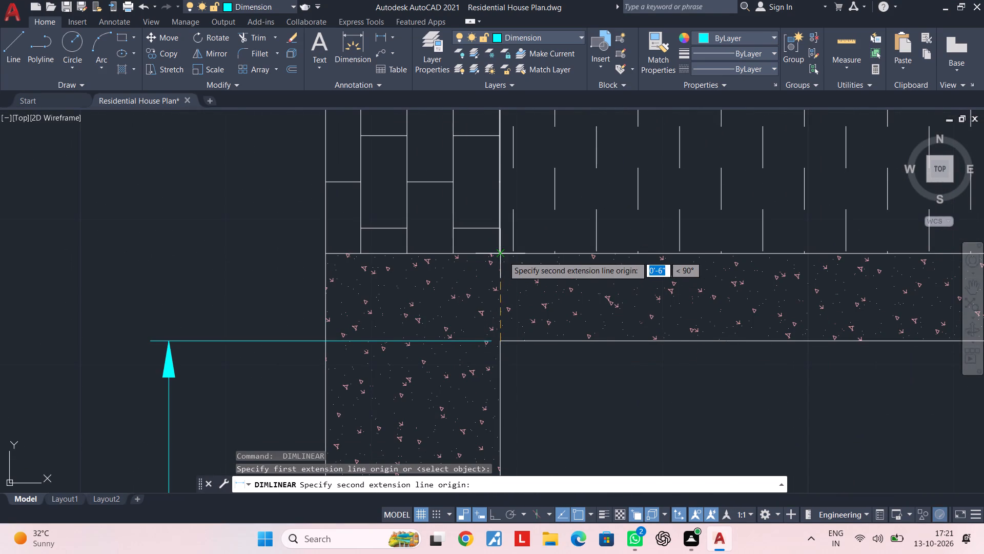
{"action": "left_click", "coordinate": [499, 254]}
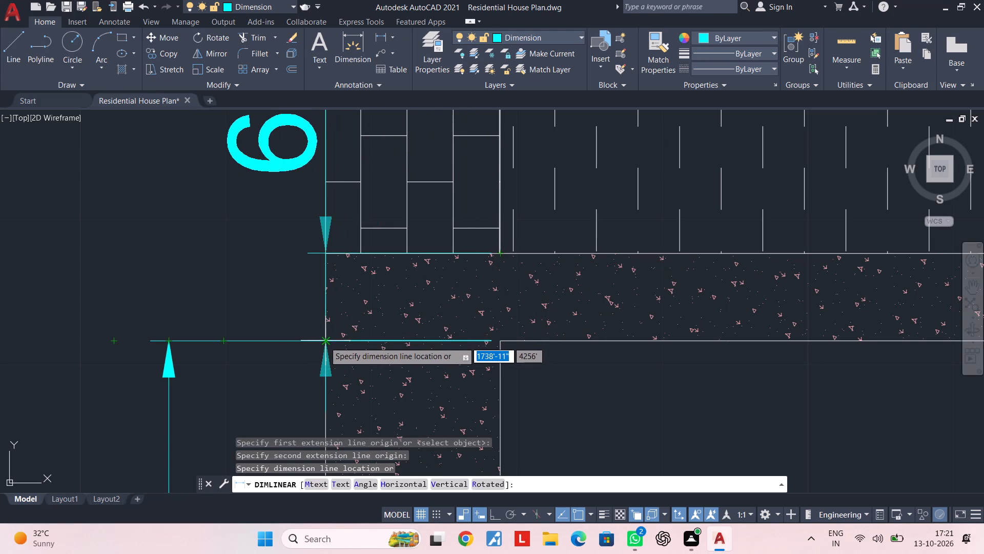
{"action": "left_click", "coordinate": [168, 340]}
Dimension the width of the small window in the rooftop room, placing the dimension above its frame.
{"action": "scroll", "coordinate": [351, 339], "scroll_direction": "down", "scroll_amount": 4}
{"action": "middle_click_drag", "start_coordinate": [456, 302], "coordinate": [346, 400]}
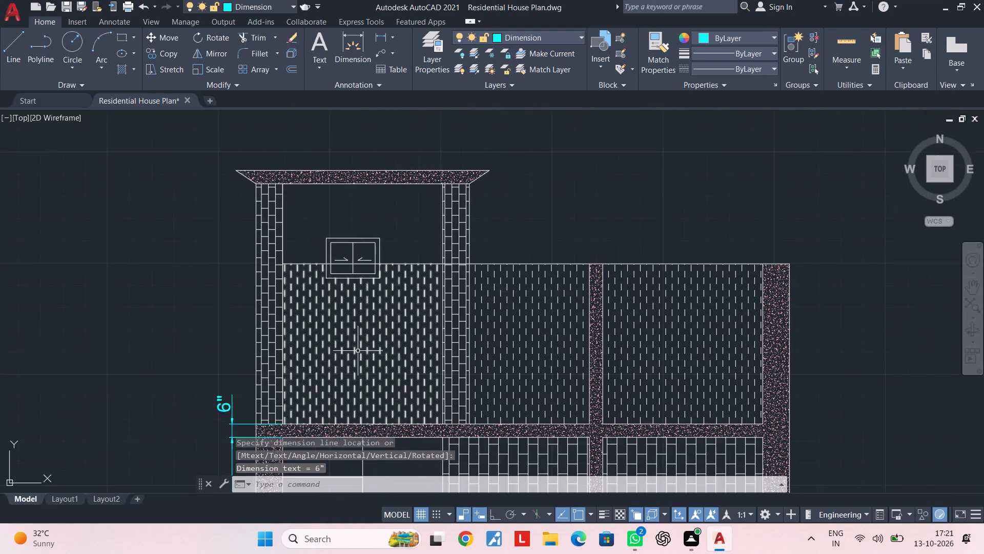
{"action": "middle_click_drag", "start_coordinate": [357, 306], "coordinate": [350, 383]}
{"action": "scroll", "coordinate": [330, 332], "scroll_direction": "up", "scroll_amount": 3}
{"action": "key", "text": "space"}
{"action": "left_click", "coordinate": [277, 269]}
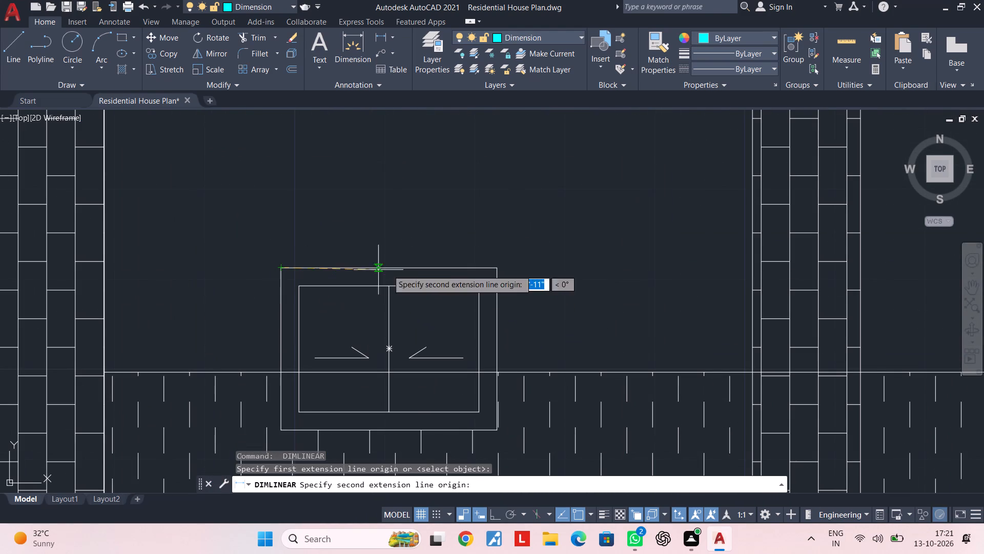
{"action": "left_click", "coordinate": [502, 269]}
{"action": "left_click", "coordinate": [501, 232]}
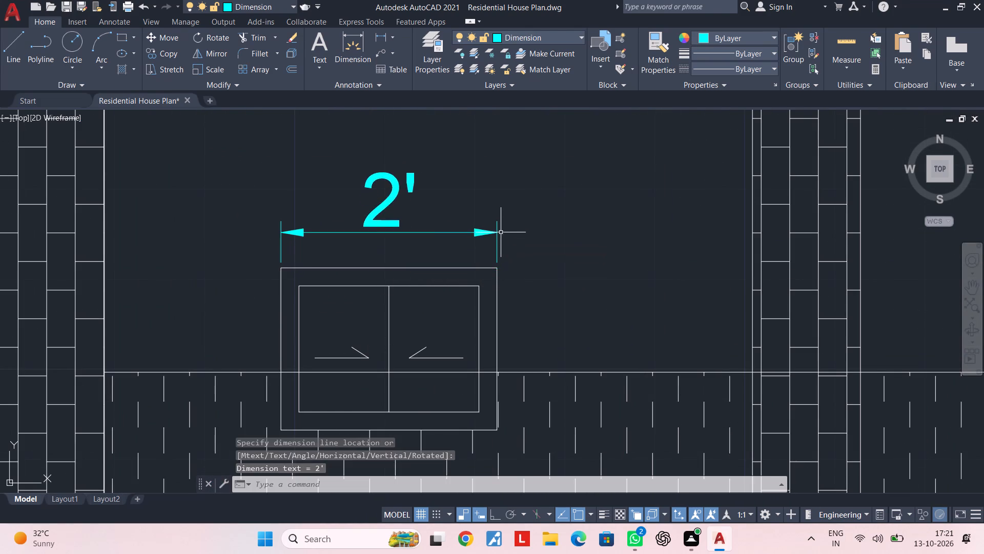
Dimension the height of the small rooftop window, placing the dimension to the right of its frame.
{"action": "scroll", "coordinate": [528, 320], "scroll_direction": "down", "scroll_amount": 1}
{"action": "middle_click_drag", "start_coordinate": [528, 320], "coordinate": [546, 306]}
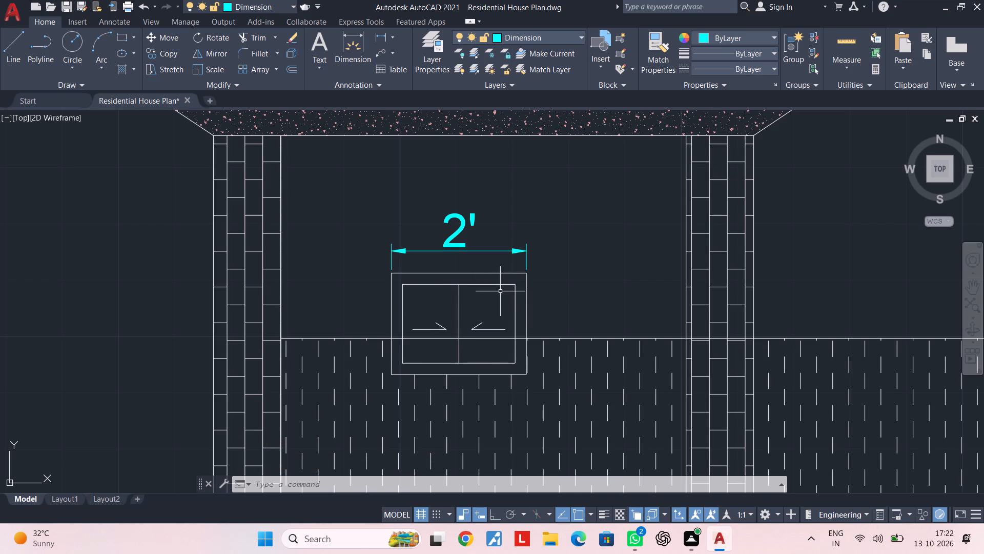
{"action": "key", "text": "space"}
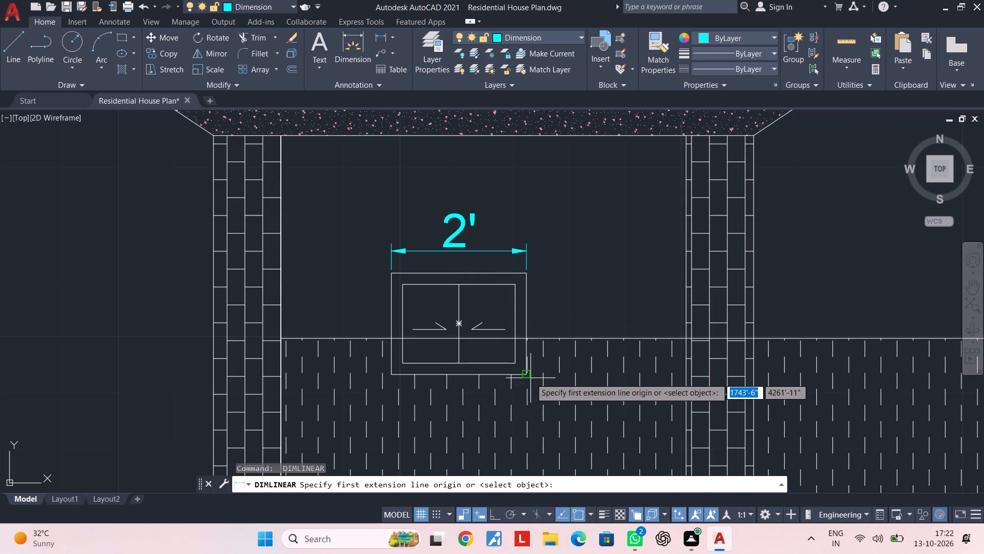
{"action": "left_click", "coordinate": [530, 378]}
{"action": "left_click", "coordinate": [527, 270]}
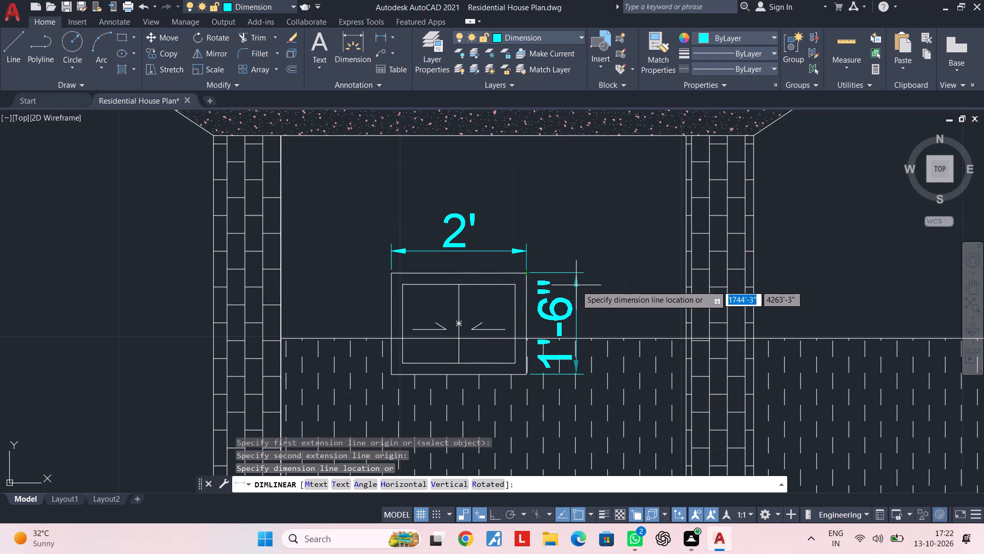
{"action": "left_click", "coordinate": [579, 285]}
Dimension the parapet's height from the top of the roof slab, in line with the slab thickness dimension outside the left wall.
{"action": "scroll", "coordinate": [577, 306], "scroll_direction": "down", "scroll_amount": 3}
{"action": "middle_click_drag", "start_coordinate": [577, 310], "coordinate": [552, 278]}
{"action": "key", "text": "space"}
{"action": "scroll", "coordinate": [485, 381], "scroll_direction": "up", "scroll_amount": 3}
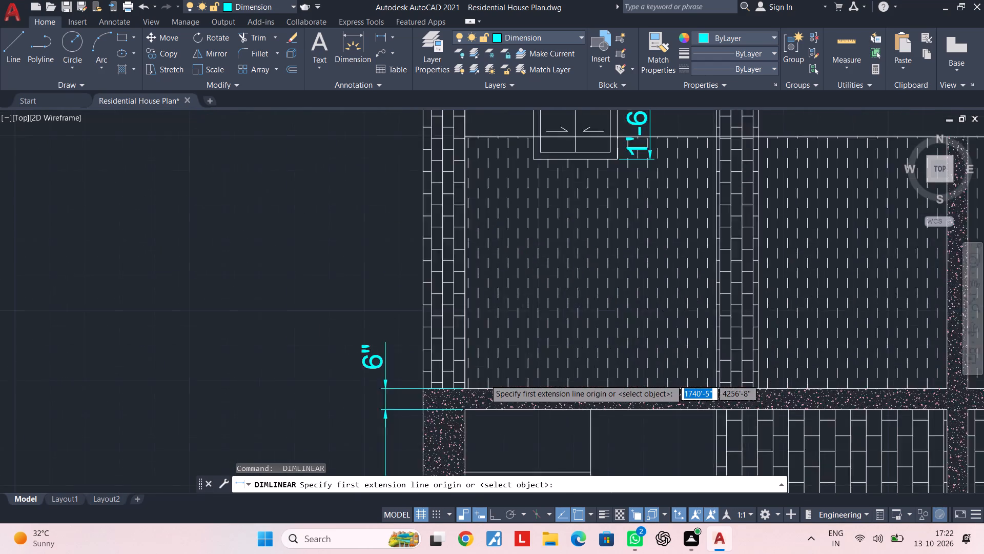
{"action": "left_click", "coordinate": [451, 392]}
{"action": "scroll", "coordinate": [451, 279], "scroll_direction": "down", "scroll_amount": 2}
{"action": "middle_click_drag", "start_coordinate": [451, 279], "coordinate": [453, 348]}
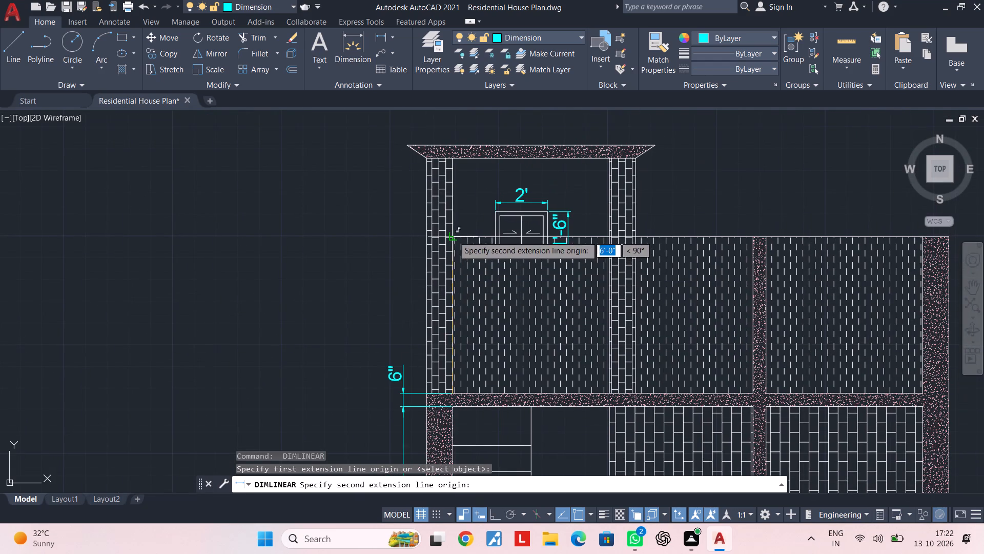
{"action": "left_click", "coordinate": [454, 236]}
{"action": "scroll", "coordinate": [486, 247], "scroll_direction": "up", "scroll_amount": 2}
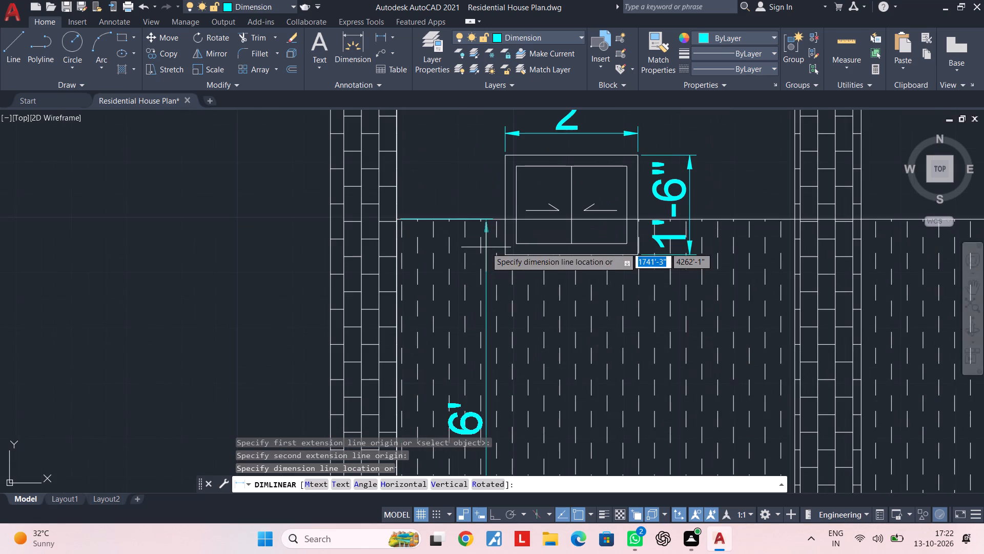
{"action": "scroll", "coordinate": [480, 248], "scroll_direction": "down", "scroll_amount": 2}
{"action": "middle_click_drag", "start_coordinate": [480, 250], "coordinate": [499, 208]}
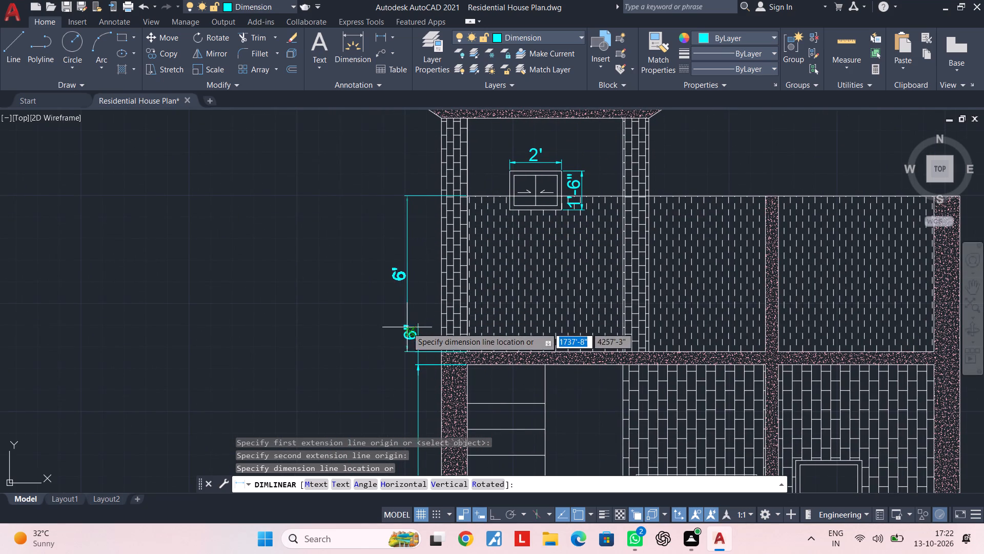
{"action": "scroll", "coordinate": [408, 345], "scroll_direction": "up", "scroll_amount": 2}
{"action": "left_click", "coordinate": [425, 366]}
{"action": "scroll", "coordinate": [462, 312], "scroll_direction": "down", "scroll_amount": 3}
{"action": "middle_click_drag", "start_coordinate": [465, 311], "coordinate": [467, 311]}
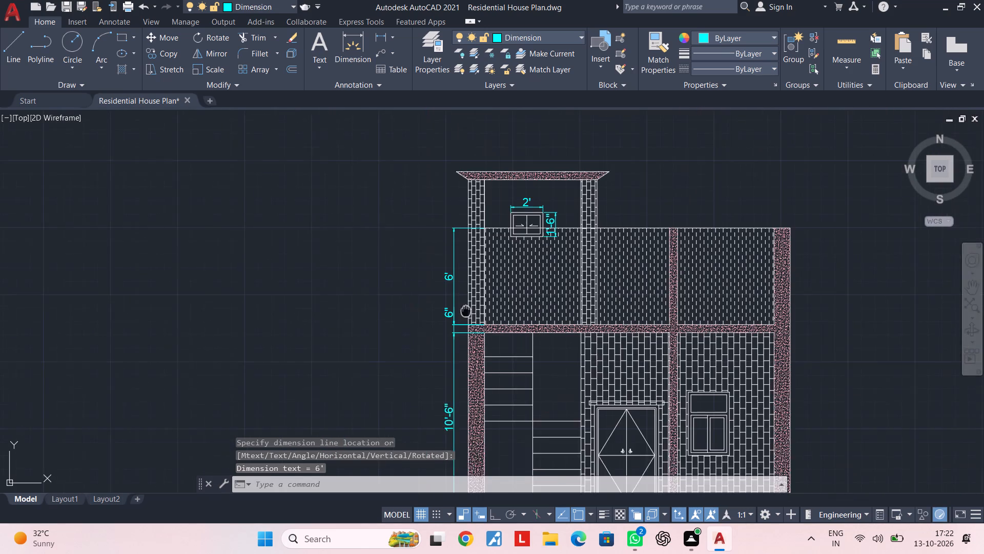
{"action": "middle_click_drag", "start_coordinate": [467, 311], "coordinate": [462, 345]}
{"action": "key", "text": "Escape"}
{"action": "key", "text": "Escape"}
Dimension the overall top width of the rooftop room's sloped-edge roof slab, placing the dimension above it.
{"action": "middle_click_drag", "start_coordinate": [504, 249], "coordinate": [482, 335]}
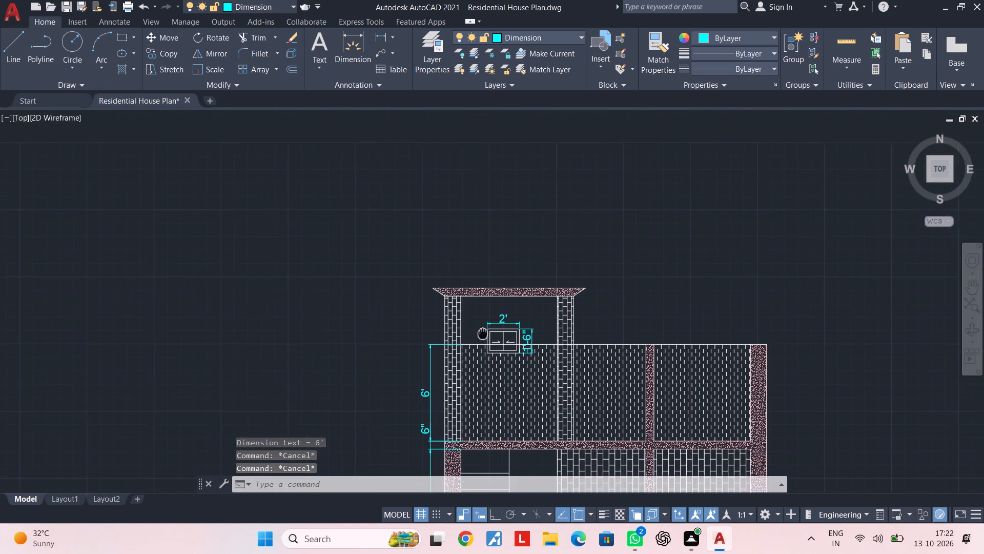
{"action": "middle_click_drag", "start_coordinate": [482, 335], "coordinate": [481, 338]}
{"action": "key", "text": "space"}
{"action": "scroll", "coordinate": [429, 298], "scroll_direction": "up", "scroll_amount": 2}
{"action": "left_click", "coordinate": [425, 284]}
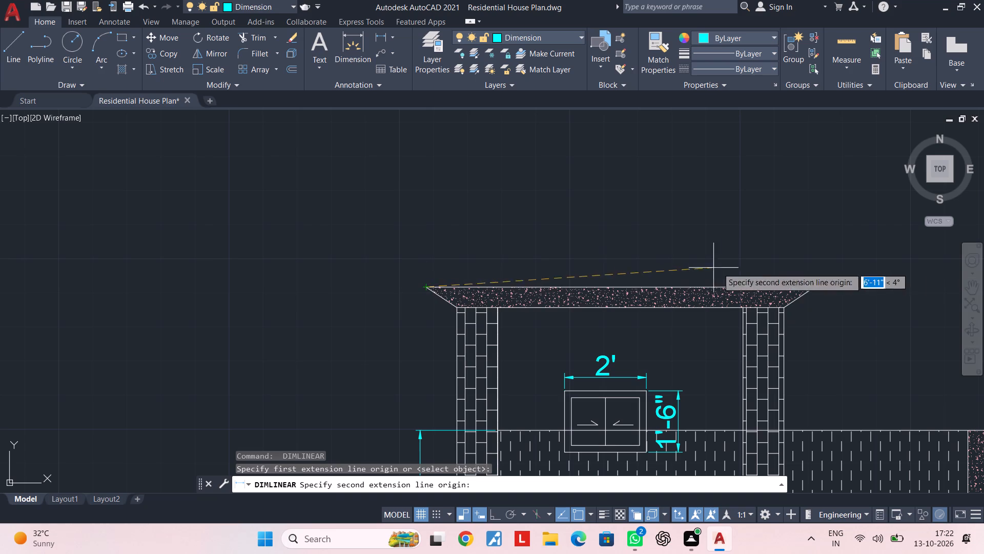
{"action": "left_click", "coordinate": [817, 287]}
{"action": "left_click", "coordinate": [788, 266]}
{"action": "key", "text": "Escape"}
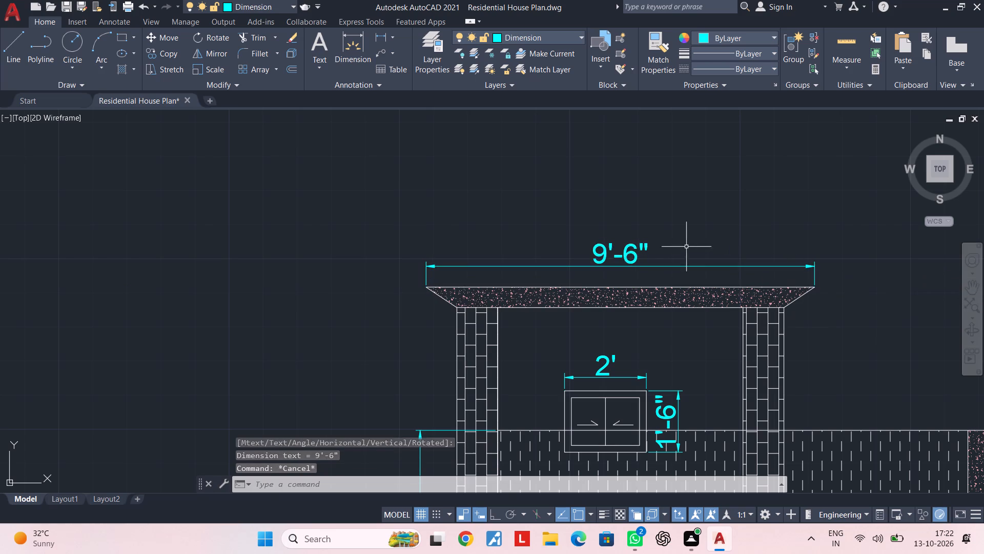
{"action": "key", "text": "Escape"}
Override the text of the rooftop room's slab width dimension with 8'-6".
{"action": "triple_click", "coordinate": [607, 255]}
{"action": "left_click", "coordinate": [607, 255]}
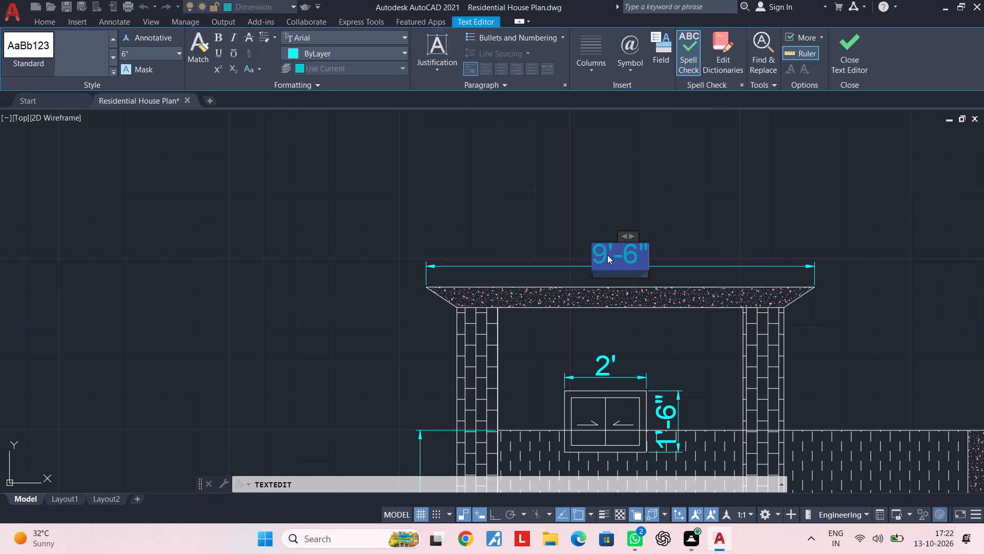
{"action": "double_click", "coordinate": [606, 255]}
{"action": "key", "text": "BackSpace"}
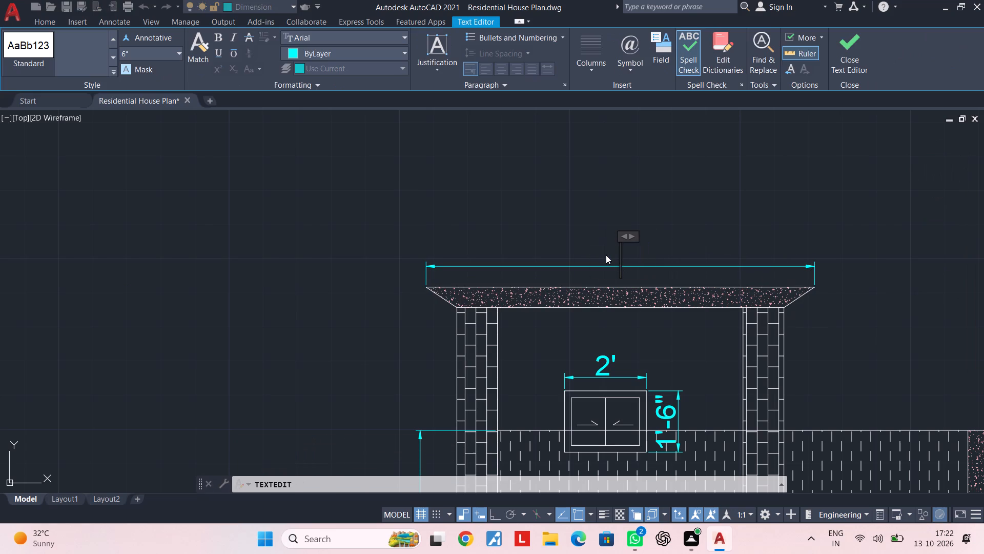
{"action": "type", "text": "8'"}
{"action": "type", "text": "-6|\""}
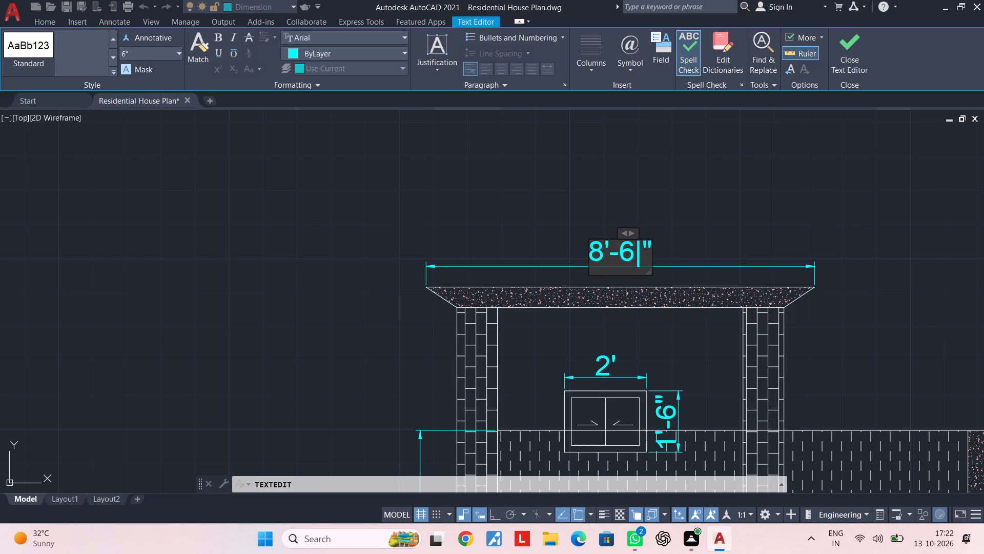
{"action": "key", "text": "BackSpace"}
{"action": "key", "text": "BackSpace"}
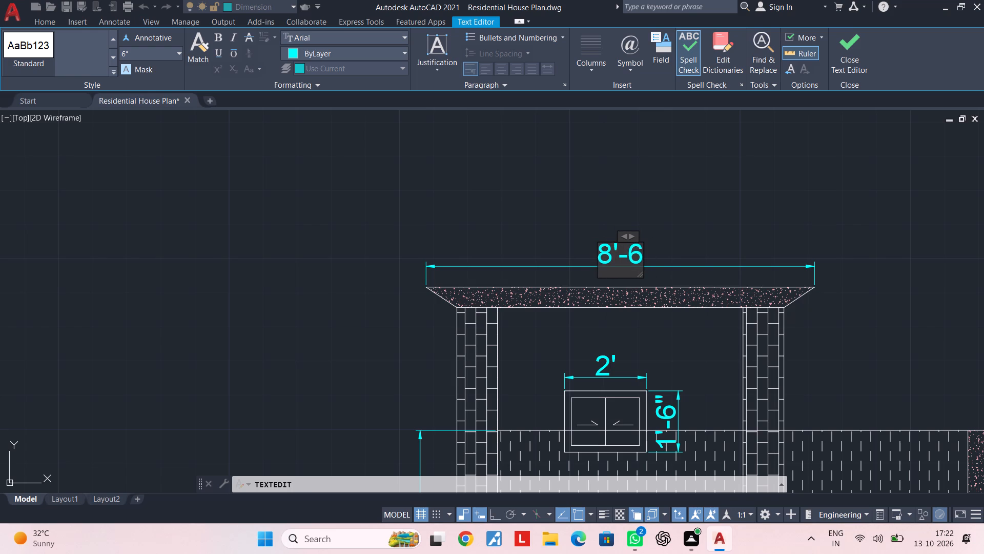
{"action": "key", "text": "shift+quotedbl"}
{"action": "left_click", "coordinate": [558, 206]}
{"action": "scroll", "coordinate": [813, 330], "scroll_direction": "down", "scroll_amount": 2}
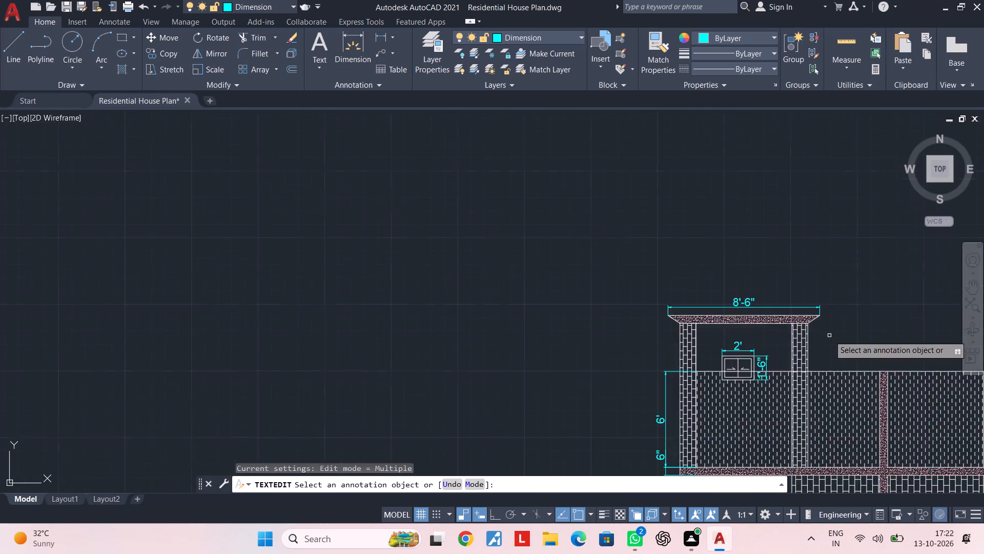
{"action": "middle_click_drag", "start_coordinate": [829, 335], "coordinate": [647, 275]}
{"action": "key", "text": "Escape"}
{"action": "key", "text": "Escape"}
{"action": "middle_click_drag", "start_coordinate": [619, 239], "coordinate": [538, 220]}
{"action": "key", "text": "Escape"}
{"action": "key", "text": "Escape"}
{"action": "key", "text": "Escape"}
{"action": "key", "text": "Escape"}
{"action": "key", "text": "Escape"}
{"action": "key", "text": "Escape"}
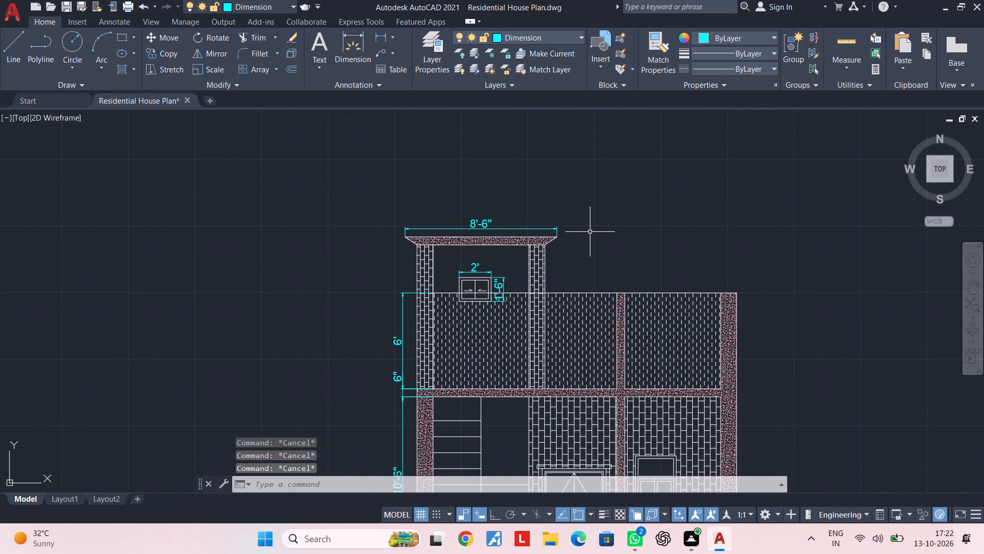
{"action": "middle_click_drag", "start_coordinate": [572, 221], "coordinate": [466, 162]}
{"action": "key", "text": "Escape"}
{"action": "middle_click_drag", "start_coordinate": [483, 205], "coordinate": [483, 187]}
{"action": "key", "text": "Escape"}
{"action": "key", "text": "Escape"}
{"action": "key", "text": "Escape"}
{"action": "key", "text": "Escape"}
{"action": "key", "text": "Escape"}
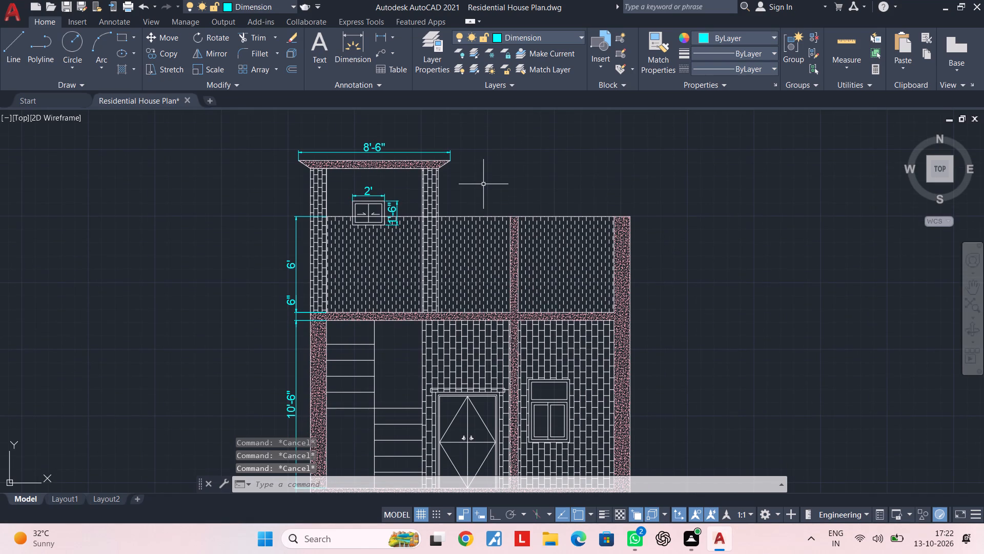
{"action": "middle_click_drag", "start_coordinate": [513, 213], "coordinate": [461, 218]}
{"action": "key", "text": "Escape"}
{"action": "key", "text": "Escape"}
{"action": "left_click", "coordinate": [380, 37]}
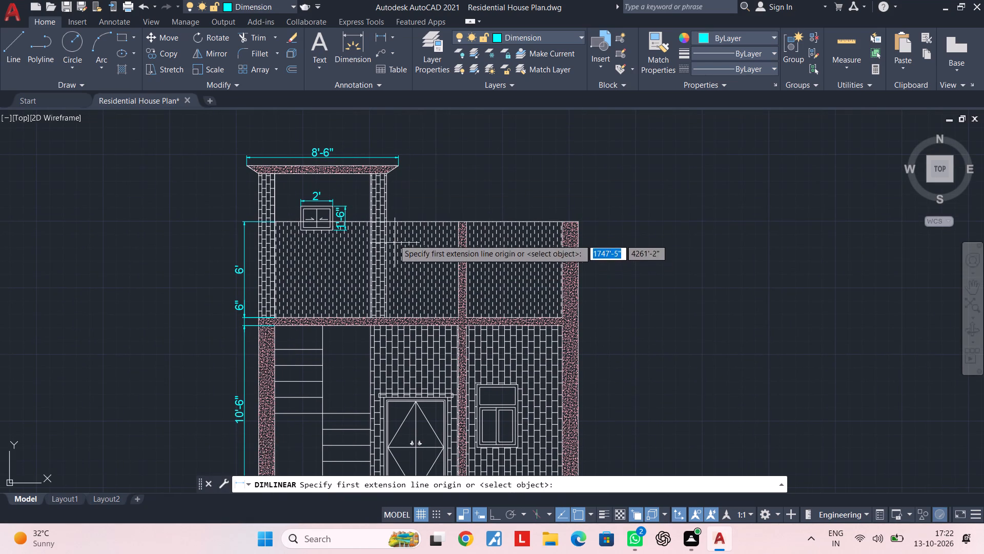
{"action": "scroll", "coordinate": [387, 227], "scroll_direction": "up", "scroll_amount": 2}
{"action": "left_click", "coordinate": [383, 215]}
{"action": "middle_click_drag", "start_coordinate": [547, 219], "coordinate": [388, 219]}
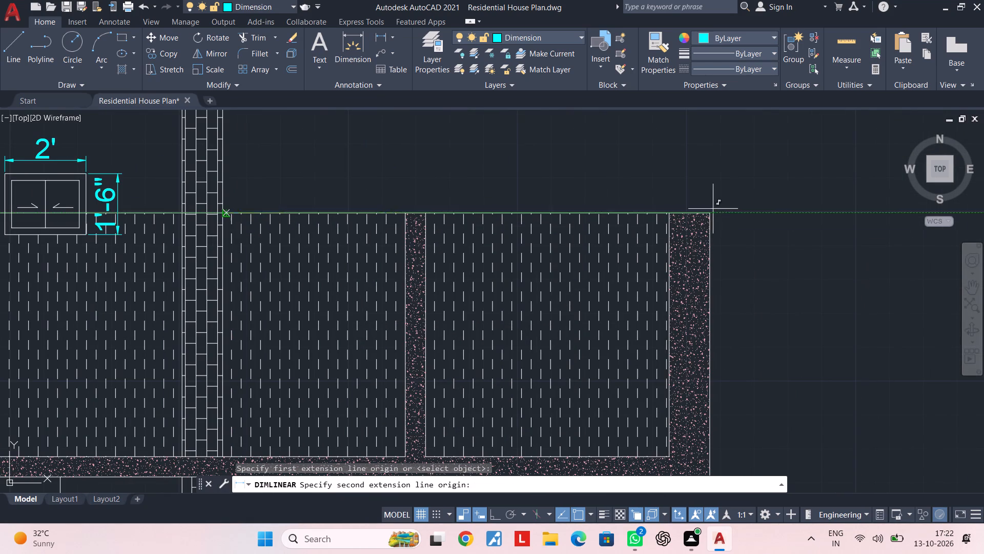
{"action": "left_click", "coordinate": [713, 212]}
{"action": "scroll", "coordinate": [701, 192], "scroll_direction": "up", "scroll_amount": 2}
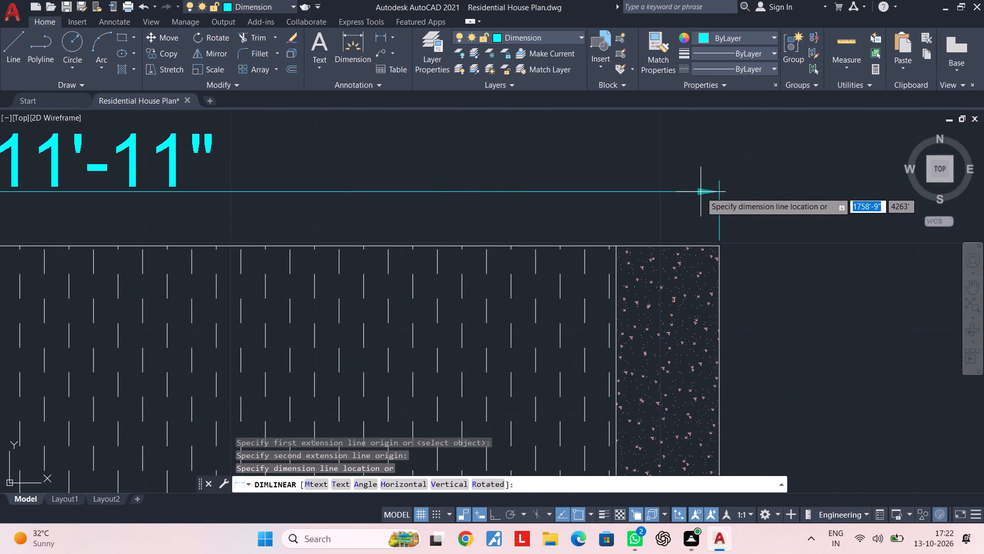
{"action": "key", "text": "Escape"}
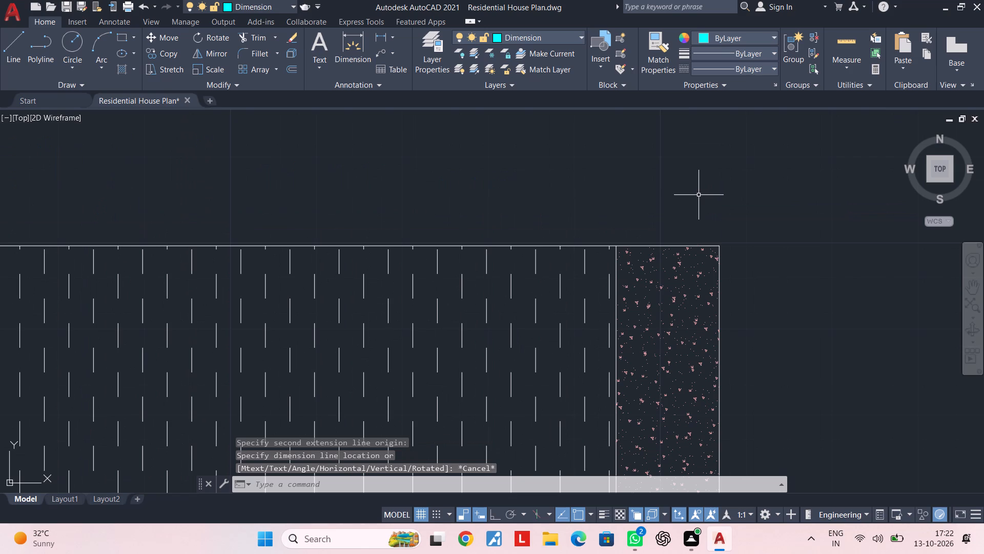
Dimension the parapet's length from the rooftop room's right wall to the right column's inner face, placing the dimension just above the parapet.
{"action": "key", "text": "space"}
{"action": "middle_click_drag", "start_coordinate": [388, 267], "coordinate": [705, 265]}
{"action": "scroll", "coordinate": [242, 245], "scroll_direction": "down", "scroll_amount": 2}
{"action": "middle_click_drag", "start_coordinate": [319, 245], "coordinate": [521, 244]}
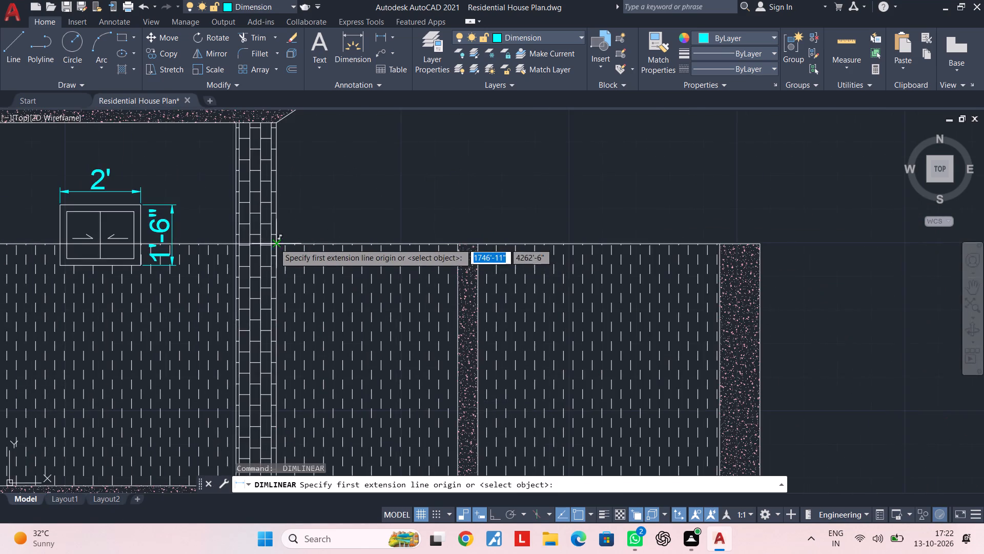
{"action": "scroll", "coordinate": [278, 242], "scroll_direction": "up", "scroll_amount": 3}
{"action": "left_click", "coordinate": [261, 249]}
{"action": "scroll", "coordinate": [521, 252], "scroll_direction": "down", "scroll_amount": 2}
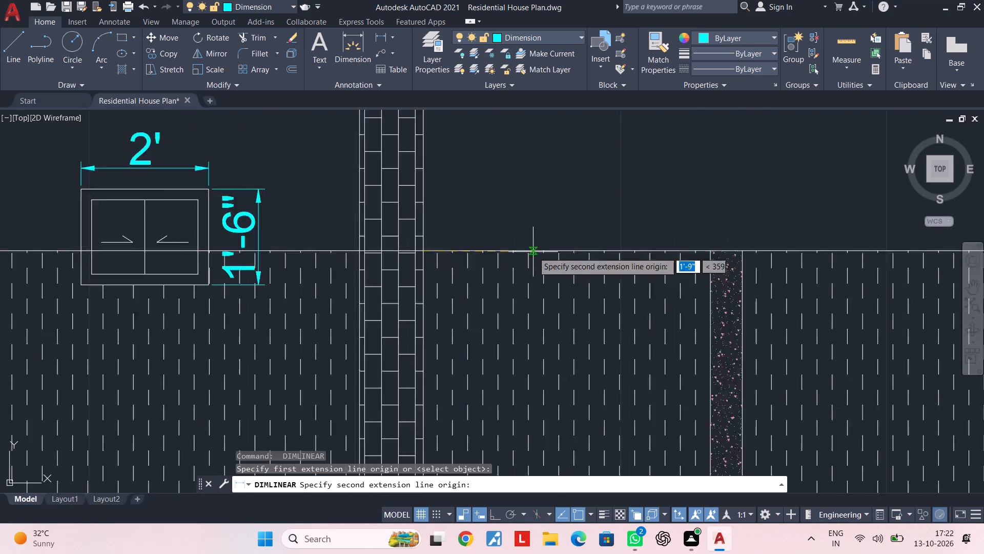
{"action": "scroll", "coordinate": [533, 252], "scroll_direction": "down", "scroll_amount": 1}
{"action": "middle_click_drag", "start_coordinate": [533, 252], "coordinate": [278, 259]}
{"action": "middle_click_drag", "start_coordinate": [669, 261], "coordinate": [658, 263]}
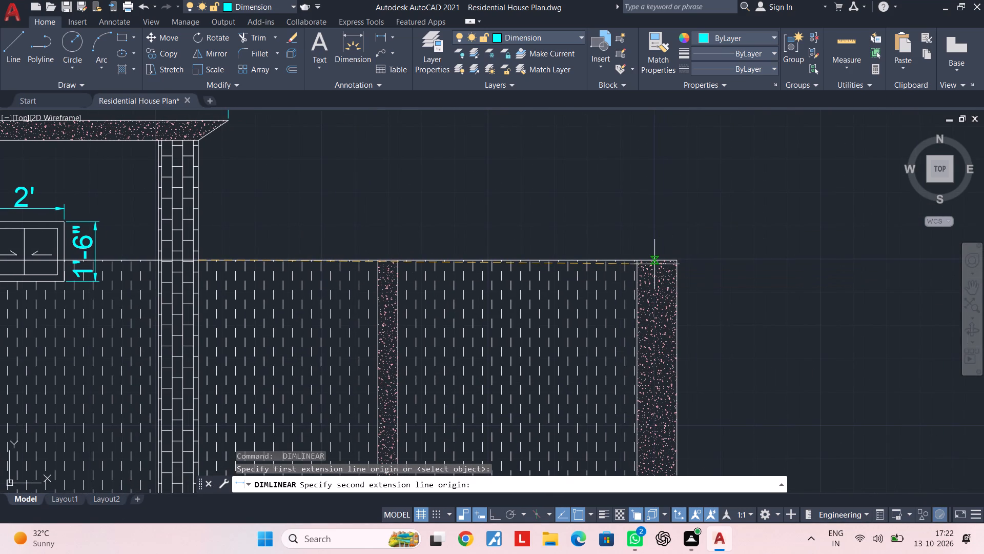
{"action": "scroll", "coordinate": [640, 265], "scroll_direction": "up", "scroll_amount": 2}
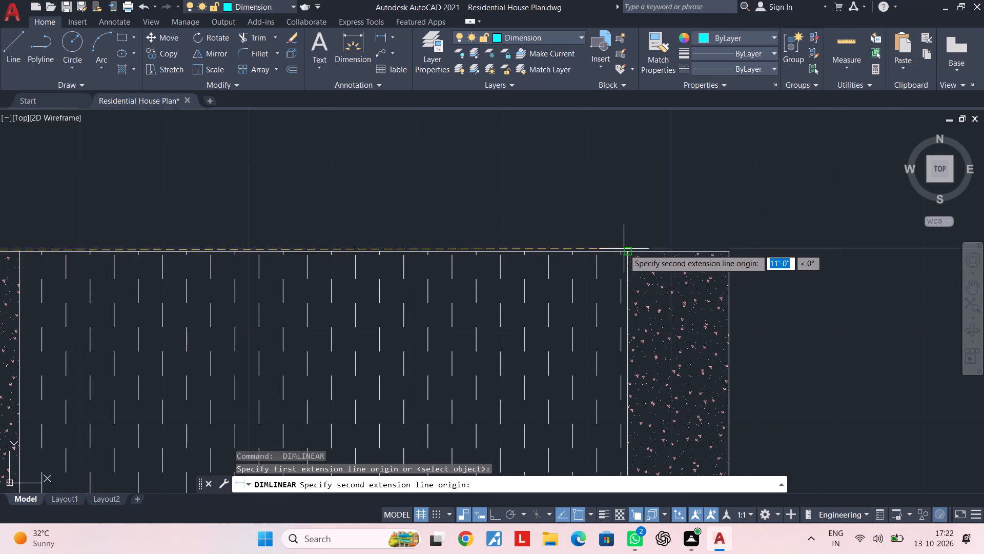
{"action": "left_click", "coordinate": [629, 248]}
{"action": "scroll", "coordinate": [616, 221], "scroll_direction": "down", "scroll_amount": 3}
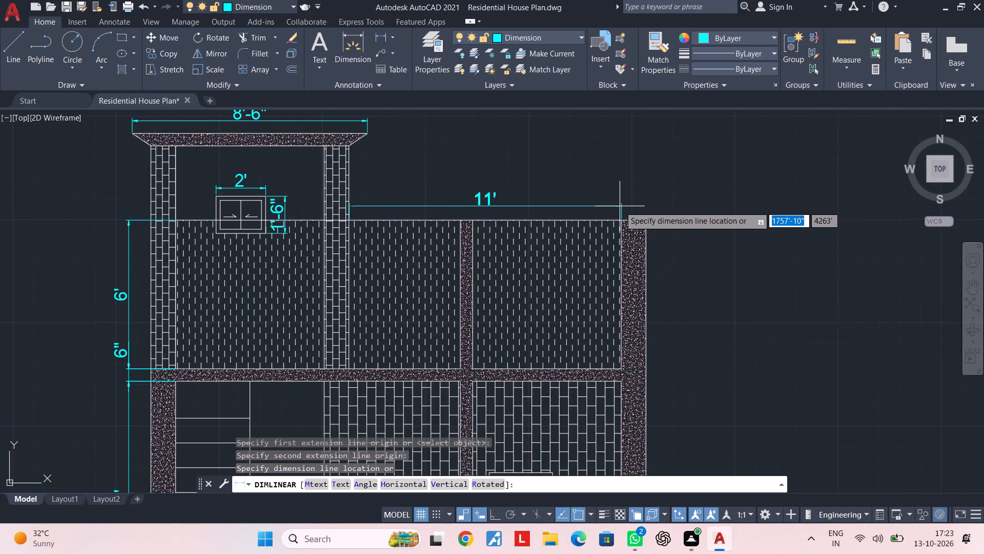
{"action": "scroll", "coordinate": [620, 206], "scroll_direction": "up", "scroll_amount": 1}
{"action": "left_click", "coordinate": [620, 206]}
{"action": "key", "text": "Escape"}
{"action": "key", "text": "Escape"}
{"action": "middle_click_drag", "start_coordinate": [402, 216], "coordinate": [631, 220]}
{"action": "key", "text": "Escape"}
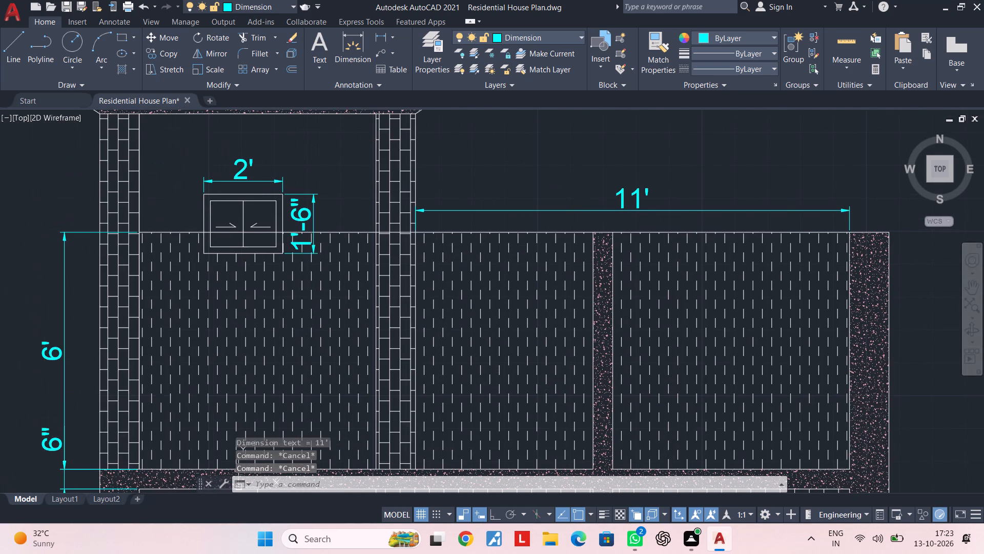
{"action": "key", "text": "Escape"}
{"action": "key", "text": "Escape"}
{"action": "key", "text": "Escape"}
{"action": "key", "text": "Escape"}
{"action": "key", "text": "Escape"}
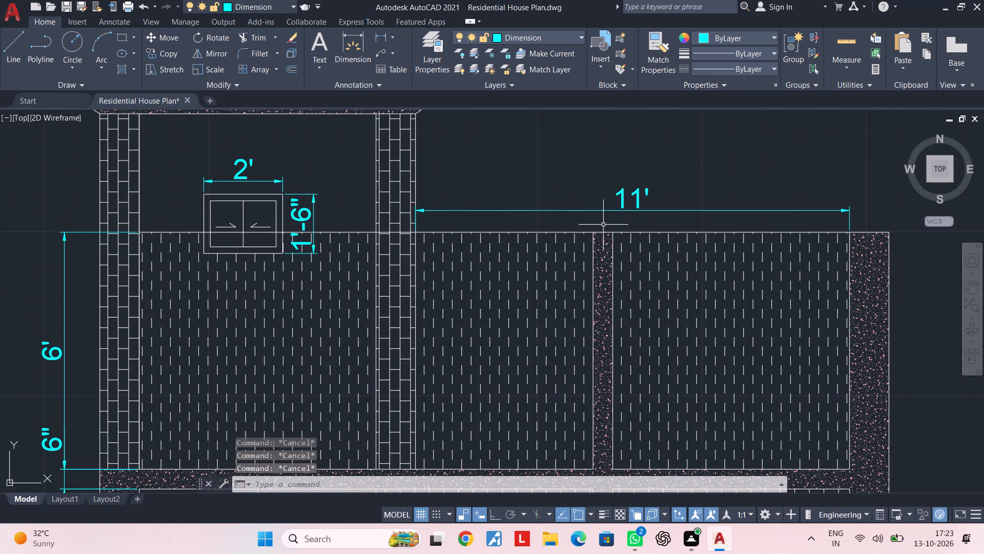
{"action": "key", "text": "Escape"}
{"action": "middle_click_drag", "start_coordinate": [564, 251], "coordinate": [538, 284]}
{"action": "key", "text": "Escape"}
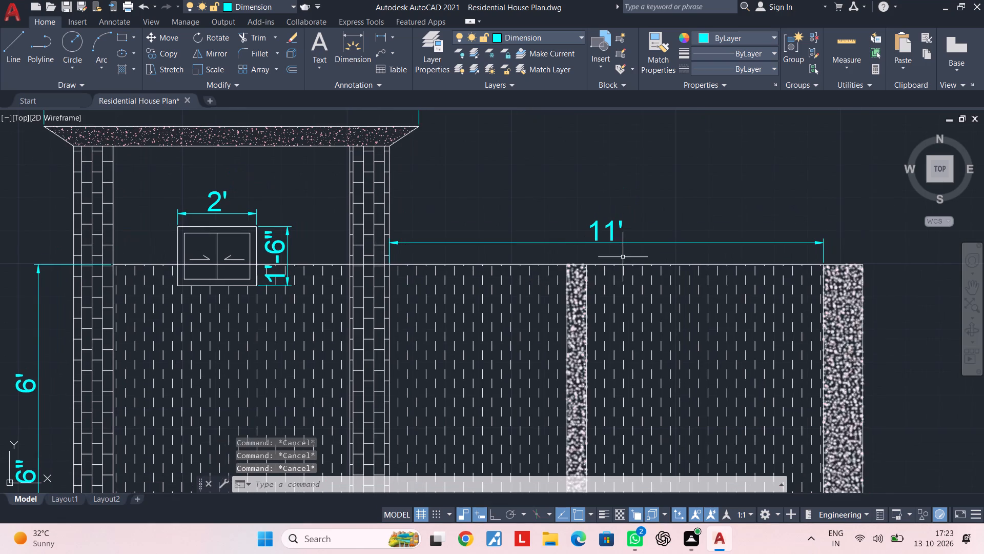
{"action": "key", "text": "Escape"}
Dimension the ground-floor window's width, placing the dimension below the plinth fill, just under the 6' bay dimension.
{"action": "scroll", "coordinate": [581, 301], "scroll_direction": "down", "scroll_amount": 1}
{"action": "middle_click_drag", "start_coordinate": [581, 302], "coordinate": [590, 230]}
{"action": "key", "text": "Escape"}
{"action": "key", "text": "Escape"}
{"action": "key", "text": "Escape"}
{"action": "key", "text": "Escape"}
{"action": "middle_click_drag", "start_coordinate": [612, 342], "coordinate": [594, 249]}
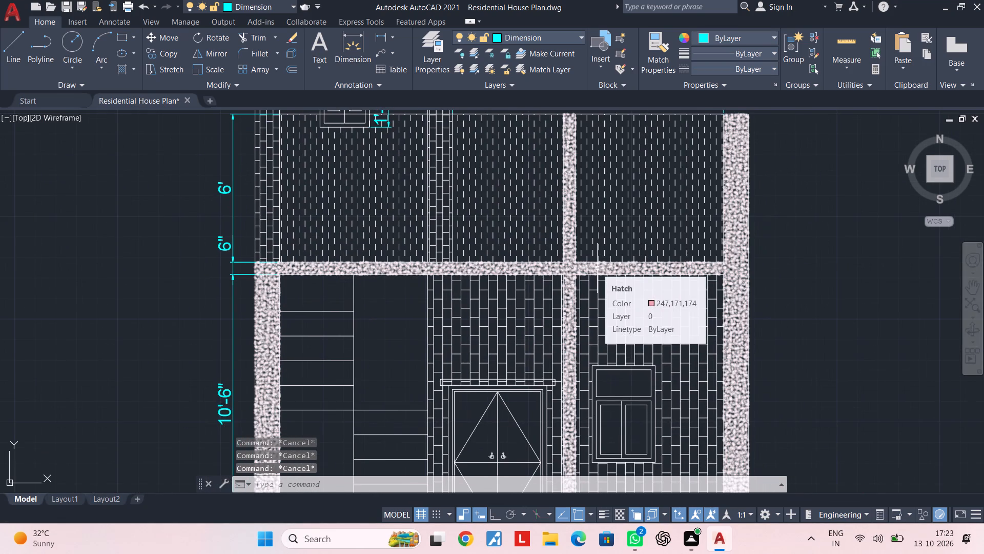
{"action": "key", "text": "Escape"}
{"action": "key", "text": "Escape"}
{"action": "scroll", "coordinate": [642, 405], "scroll_direction": "down", "scroll_amount": 2}
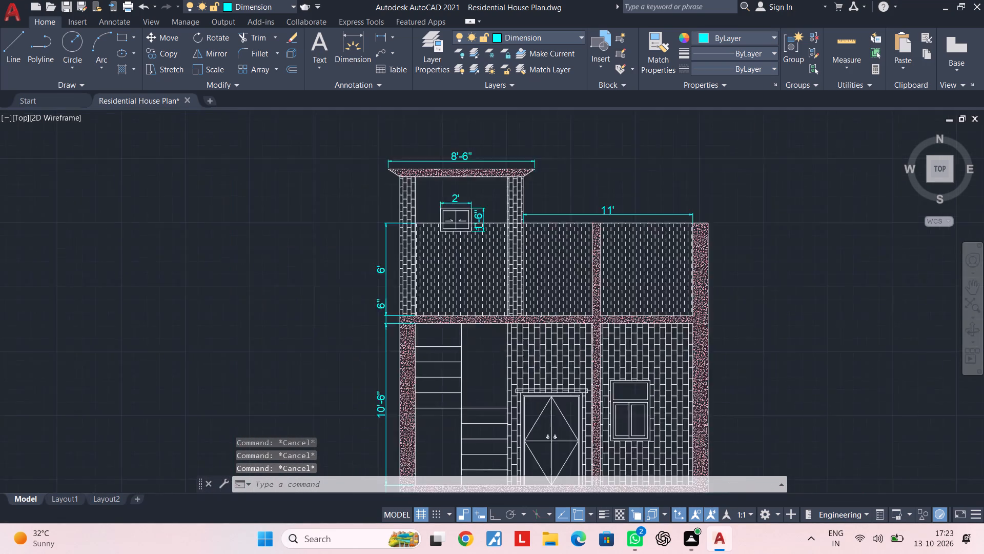
{"action": "middle_click_drag", "start_coordinate": [631, 383], "coordinate": [595, 308]}
{"action": "scroll", "coordinate": [601, 313], "scroll_direction": "up", "scroll_amount": 2}
{"action": "scroll", "coordinate": [608, 302], "scroll_direction": "down", "scroll_amount": 1}
{"action": "middle_click_drag", "start_coordinate": [603, 323], "coordinate": [574, 160]}
{"action": "middle_click_drag", "start_coordinate": [624, 321], "coordinate": [603, 238]}
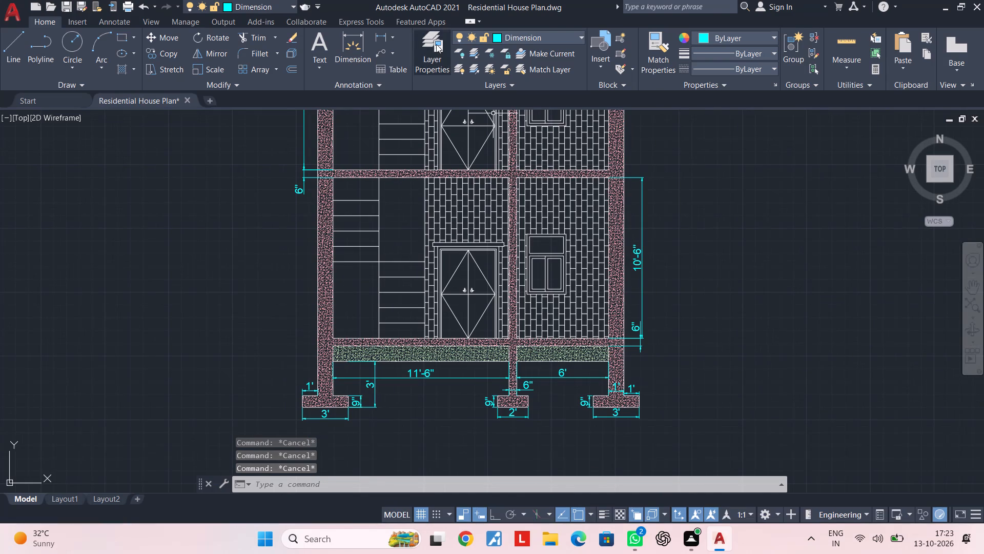
{"action": "key", "text": "Escape"}
{"action": "left_click", "coordinate": [380, 35]}
{"action": "scroll", "coordinate": [535, 296], "scroll_direction": "up", "scroll_amount": 5}
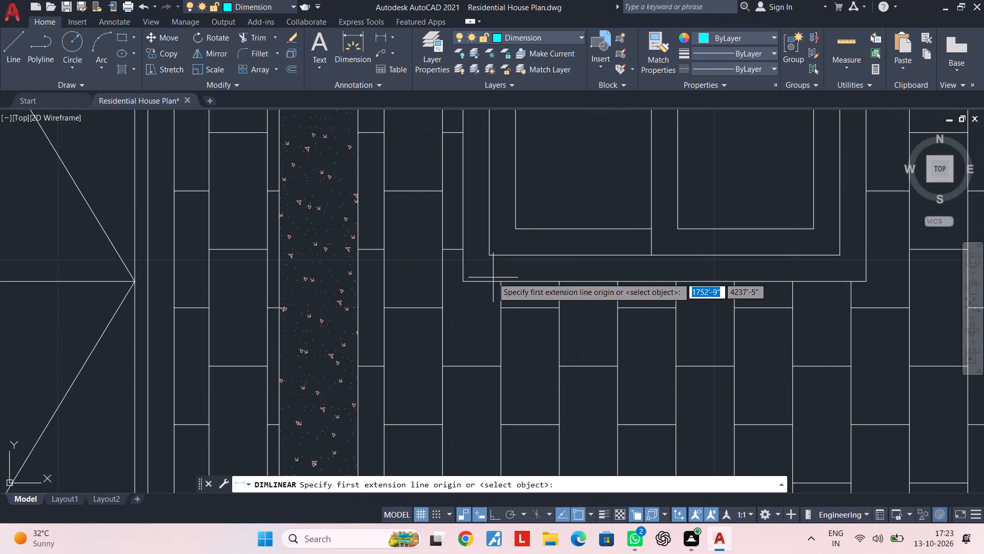
{"action": "left_click", "coordinate": [464, 281]}
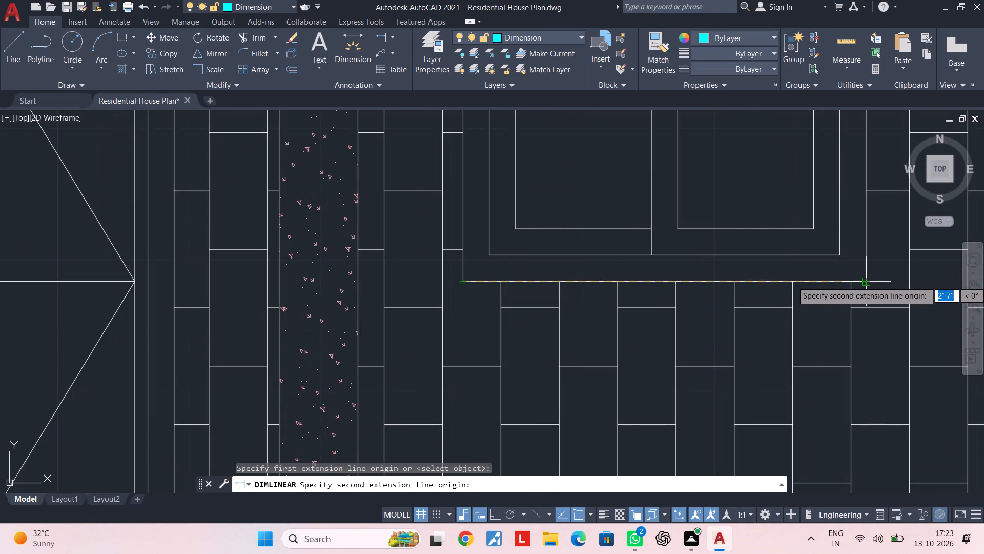
{"action": "left_click", "coordinate": [865, 281]}
{"action": "scroll", "coordinate": [852, 323], "scroll_direction": "down", "scroll_amount": 3}
{"action": "middle_click_drag", "start_coordinate": [852, 326], "coordinate": [799, 208]}
{"action": "middle_click_drag", "start_coordinate": [803, 402], "coordinate": [774, 309]}
{"action": "scroll", "coordinate": [790, 342], "scroll_direction": "up", "scroll_amount": 1}
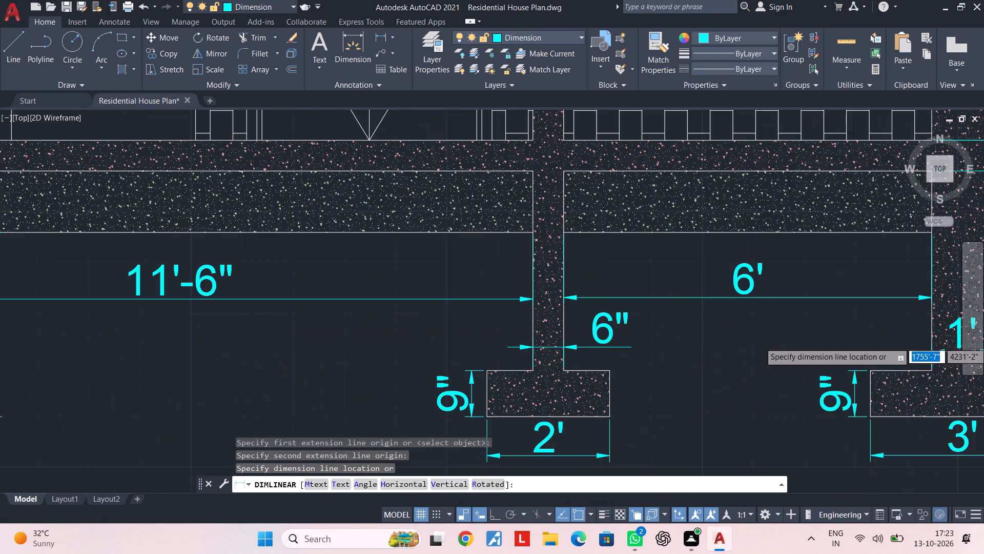
{"action": "scroll", "coordinate": [793, 325], "scroll_direction": "up", "scroll_amount": 1}
{"action": "middle_click_drag", "start_coordinate": [795, 315], "coordinate": [774, 330]}
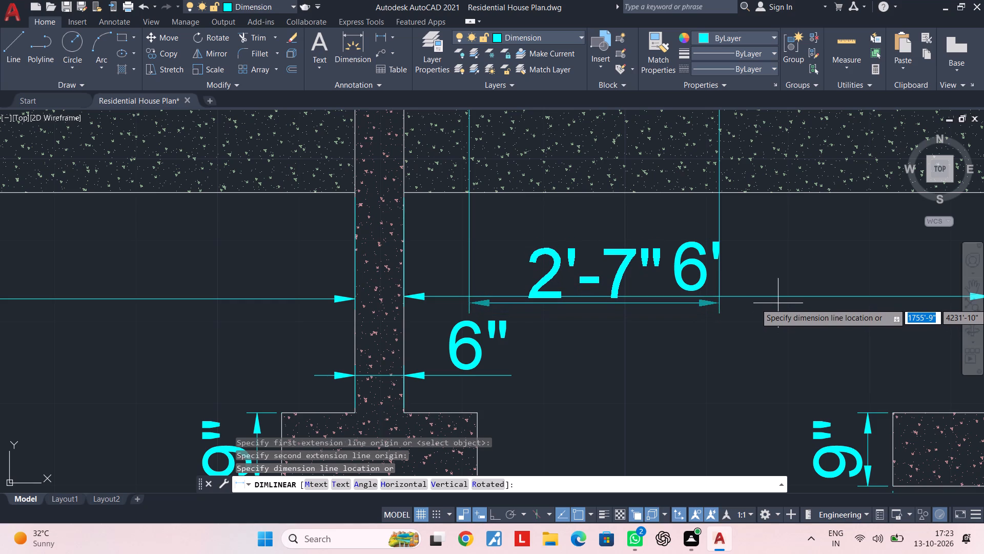
{"action": "left_click", "coordinate": [778, 303]}
{"action": "key", "text": "Escape"}
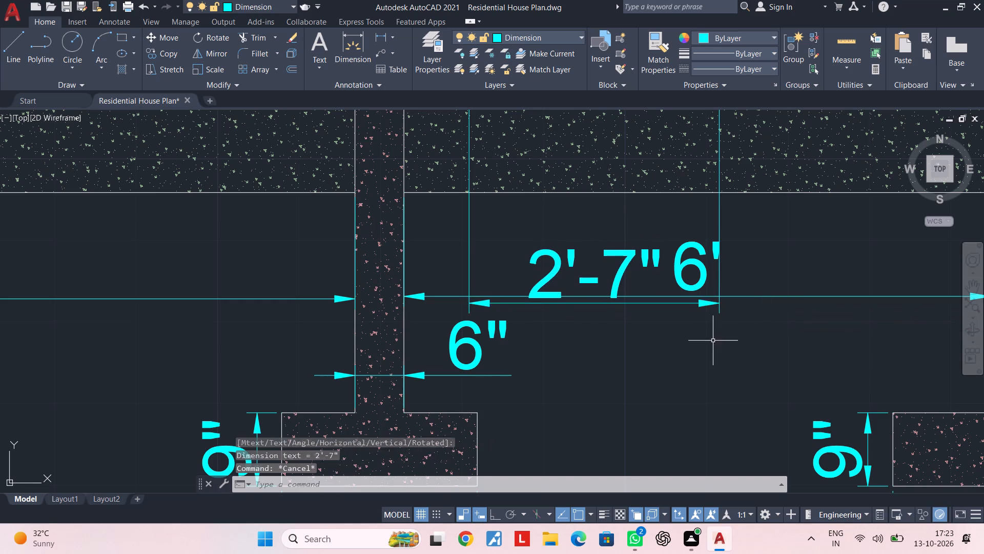
{"action": "key", "text": "Escape"}
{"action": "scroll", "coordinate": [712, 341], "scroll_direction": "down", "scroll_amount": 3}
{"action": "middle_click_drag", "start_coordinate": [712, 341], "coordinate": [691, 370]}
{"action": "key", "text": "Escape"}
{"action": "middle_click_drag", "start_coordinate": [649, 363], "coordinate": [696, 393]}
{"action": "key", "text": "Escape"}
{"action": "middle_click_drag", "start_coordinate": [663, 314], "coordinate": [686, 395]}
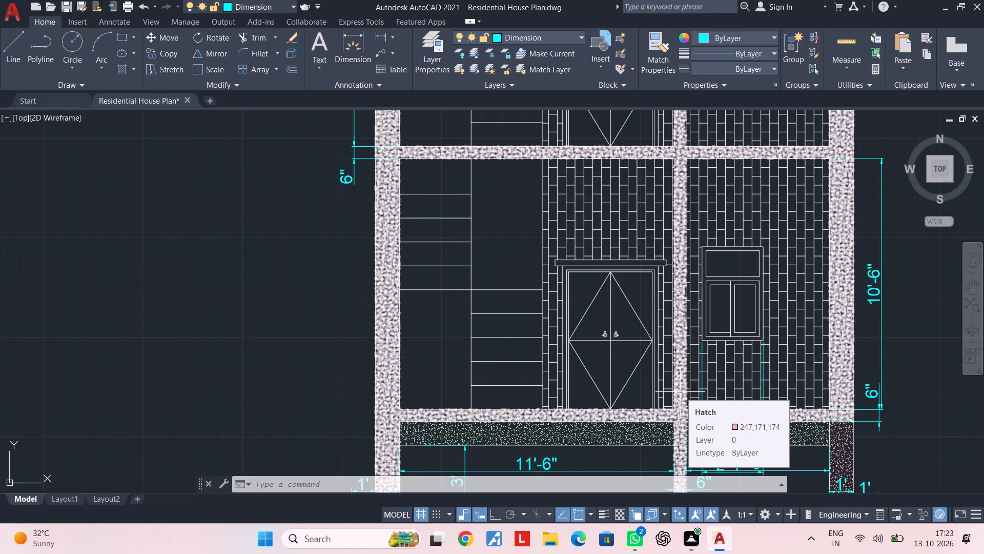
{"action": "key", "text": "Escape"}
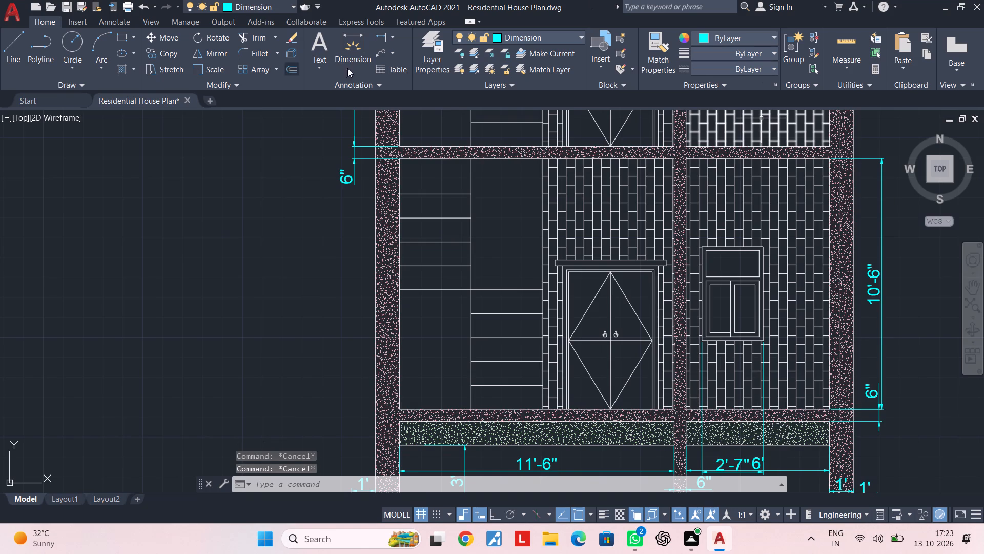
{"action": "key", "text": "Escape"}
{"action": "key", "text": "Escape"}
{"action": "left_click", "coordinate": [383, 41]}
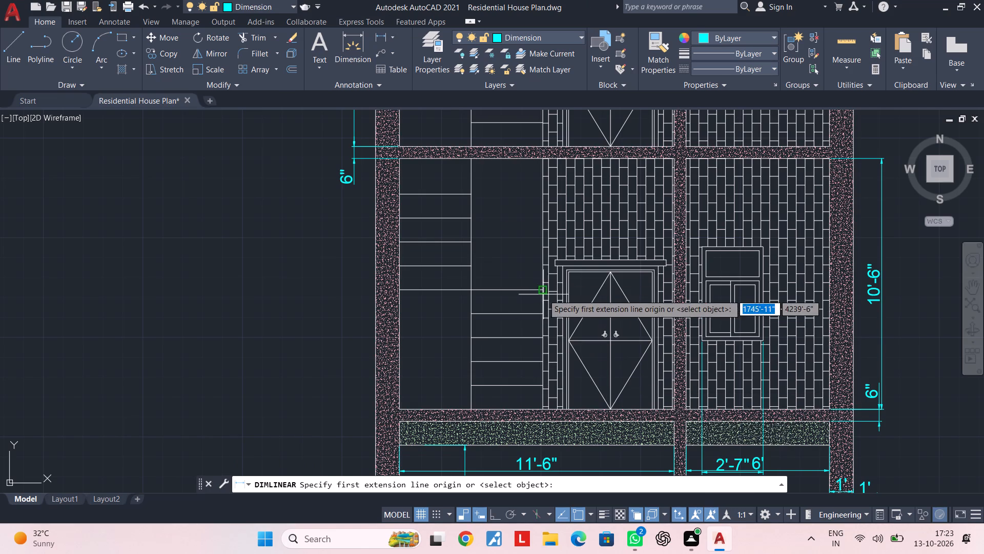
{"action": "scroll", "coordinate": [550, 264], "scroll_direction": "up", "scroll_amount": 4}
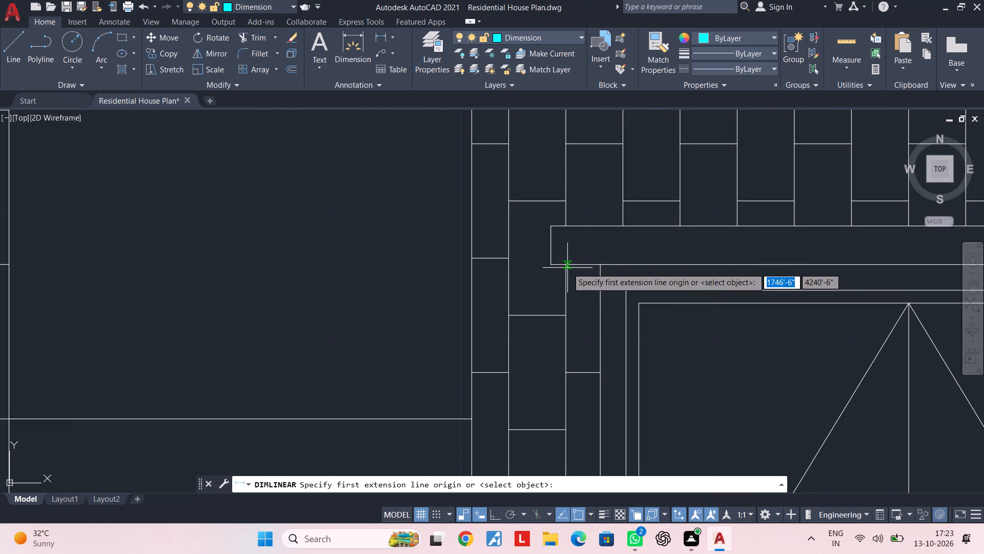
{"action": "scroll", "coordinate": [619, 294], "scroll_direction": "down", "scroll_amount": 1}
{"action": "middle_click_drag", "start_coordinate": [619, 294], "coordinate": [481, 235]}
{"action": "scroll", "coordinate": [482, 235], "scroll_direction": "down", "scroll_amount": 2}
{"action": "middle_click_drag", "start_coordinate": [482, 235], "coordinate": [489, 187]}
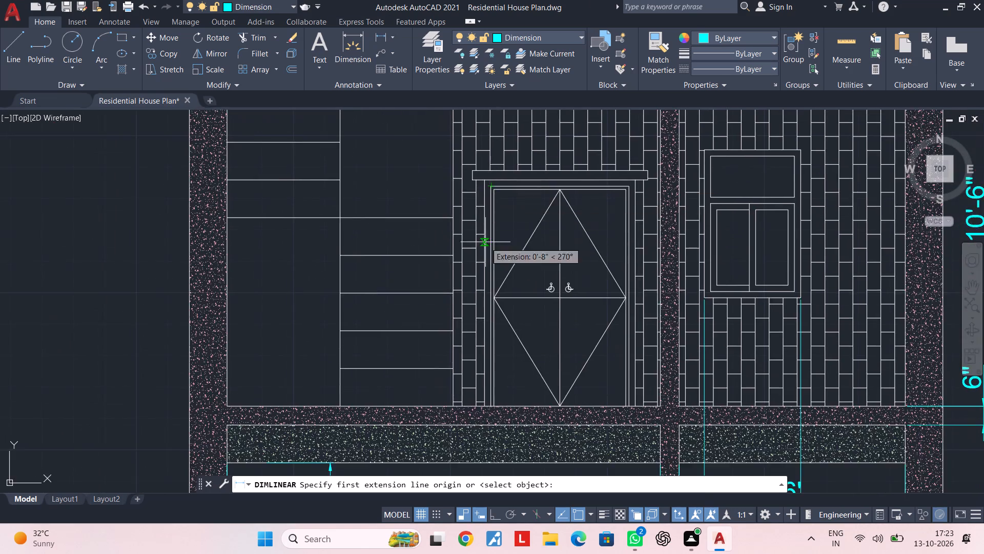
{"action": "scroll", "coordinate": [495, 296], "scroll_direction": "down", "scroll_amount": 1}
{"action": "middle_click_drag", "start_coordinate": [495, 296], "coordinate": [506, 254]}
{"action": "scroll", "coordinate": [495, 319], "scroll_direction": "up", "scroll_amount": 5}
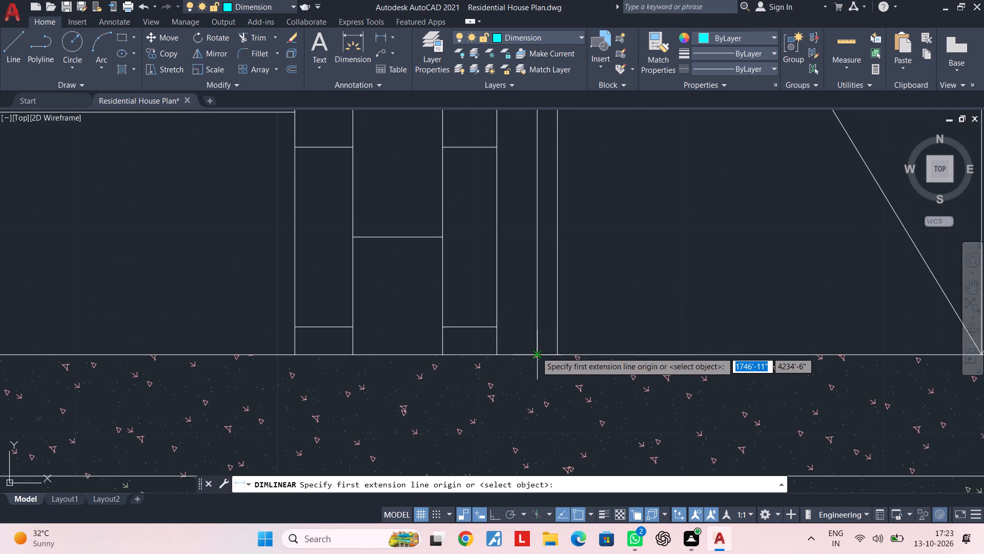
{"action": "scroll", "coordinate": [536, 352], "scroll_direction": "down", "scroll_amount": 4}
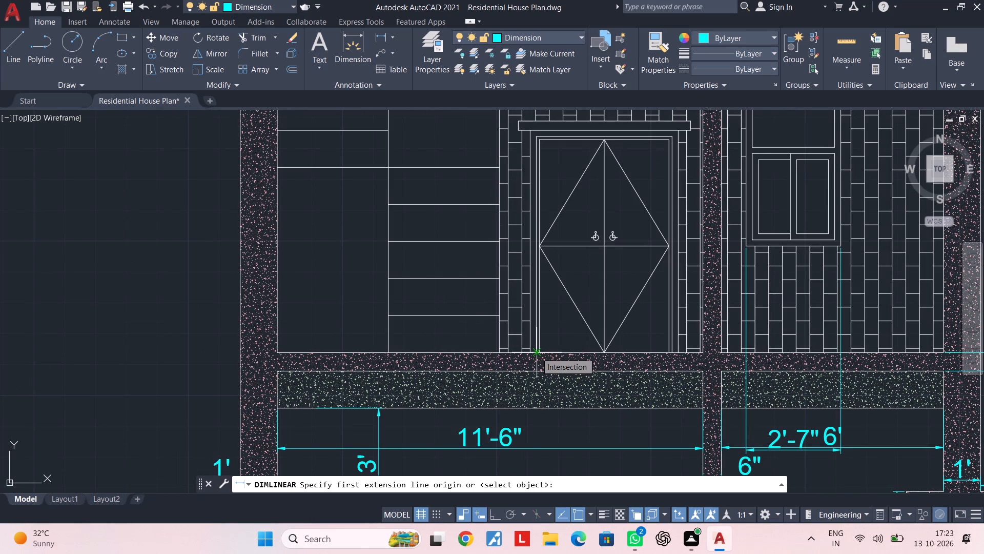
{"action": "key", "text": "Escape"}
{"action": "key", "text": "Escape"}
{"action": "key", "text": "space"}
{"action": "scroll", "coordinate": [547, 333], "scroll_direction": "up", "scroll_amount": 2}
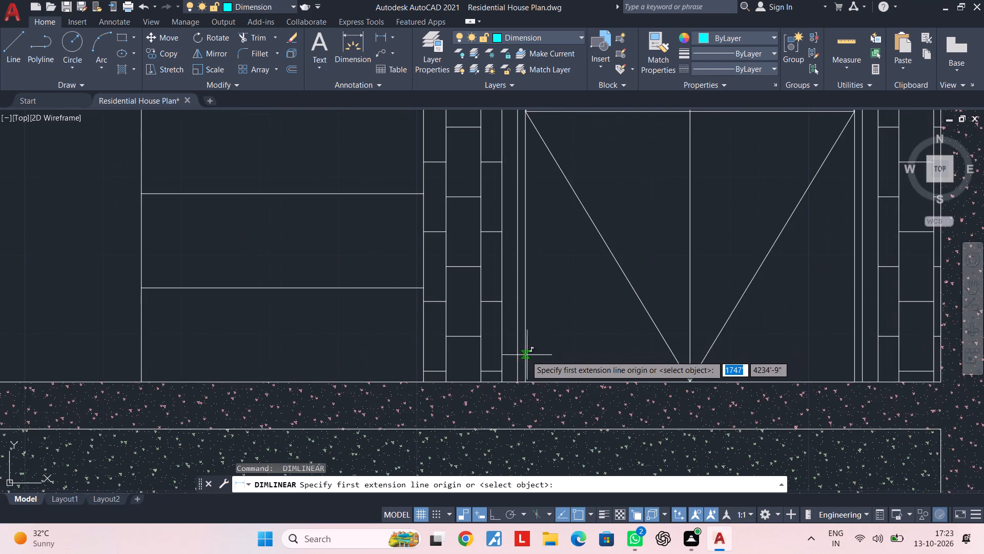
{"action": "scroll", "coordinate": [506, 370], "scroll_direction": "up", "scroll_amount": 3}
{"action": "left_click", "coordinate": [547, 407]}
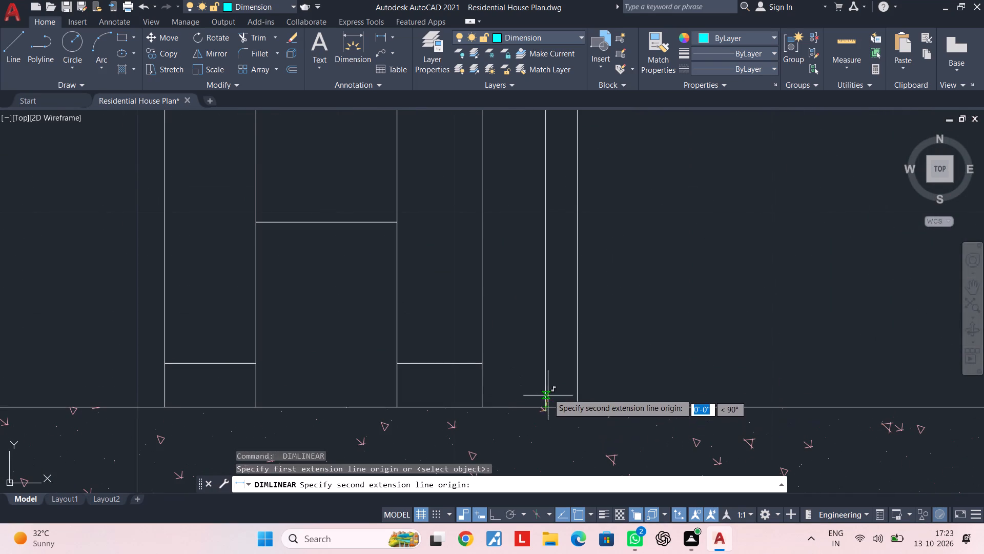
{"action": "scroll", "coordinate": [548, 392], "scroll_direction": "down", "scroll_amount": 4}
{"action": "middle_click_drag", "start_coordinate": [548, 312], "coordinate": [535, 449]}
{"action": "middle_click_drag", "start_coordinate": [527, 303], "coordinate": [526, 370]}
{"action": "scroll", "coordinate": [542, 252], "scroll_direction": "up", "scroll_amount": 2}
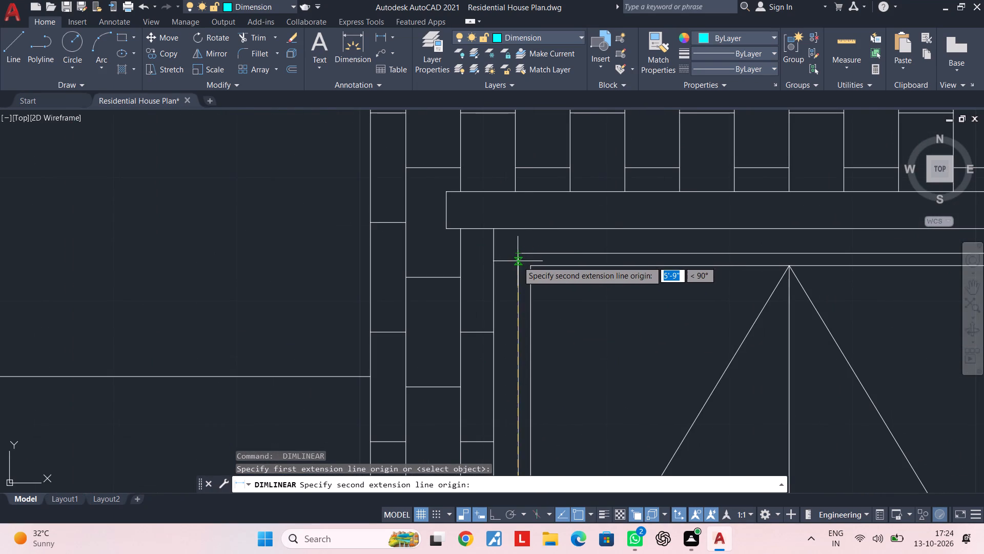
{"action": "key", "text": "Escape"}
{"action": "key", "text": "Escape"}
With Ortho turned on, dimension the ground-floor door opening's height from the lintel underside to the floor, placing it beside the door's left jamb.
{"action": "scroll", "coordinate": [529, 264], "scroll_direction": "down", "scroll_amount": 2}
{"action": "middle_click_drag", "start_coordinate": [533, 263], "coordinate": [534, 251]}
{"action": "scroll", "coordinate": [521, 241], "scroll_direction": "up", "scroll_amount": 2}
{"action": "key", "text": "space"}
{"action": "left_click", "coordinate": [460, 236]}
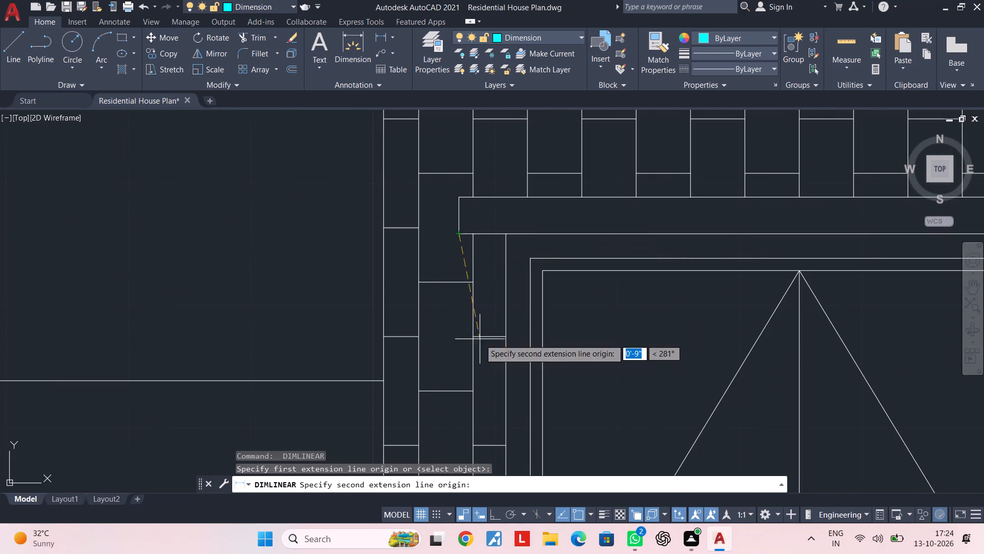
{"action": "scroll", "coordinate": [480, 339], "scroll_direction": "down", "scroll_amount": 2}
{"action": "middle_click_drag", "start_coordinate": [480, 339], "coordinate": [457, 186]}
{"action": "middle_click_drag", "start_coordinate": [448, 279], "coordinate": [463, 182]}
{"action": "middle_click_drag", "start_coordinate": [463, 261], "coordinate": [469, 229]}
{"action": "scroll", "coordinate": [478, 355], "scroll_direction": "up", "scroll_amount": 1}
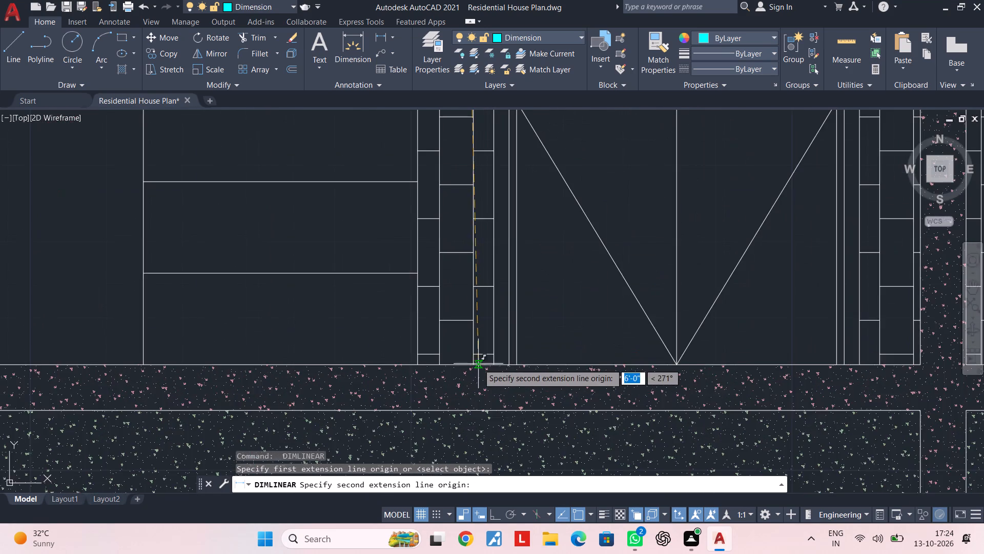
{"action": "scroll", "coordinate": [478, 364], "scroll_direction": "up", "scroll_amount": 1}
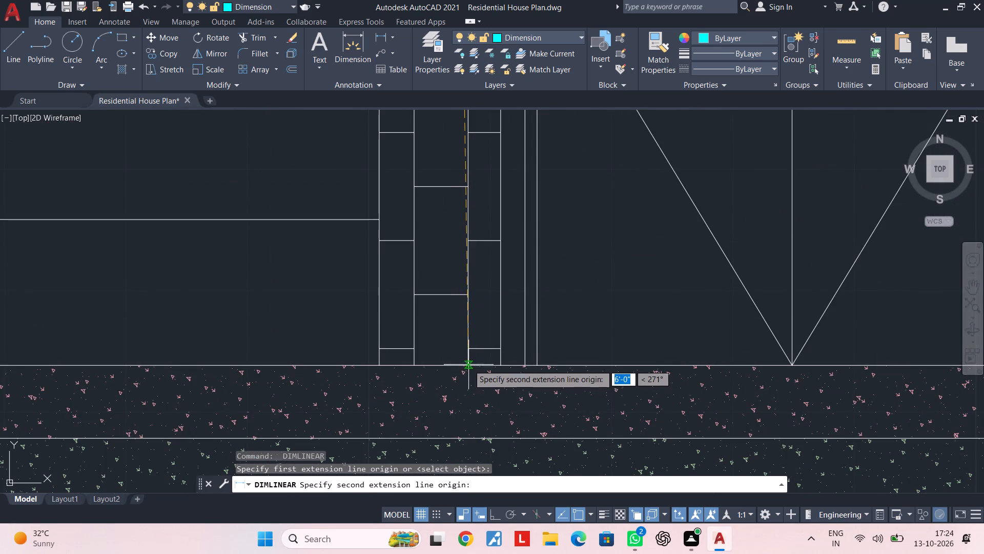
{"action": "scroll", "coordinate": [468, 365], "scroll_direction": "up", "scroll_amount": 3}
{"action": "left_click", "coordinate": [492, 520]}
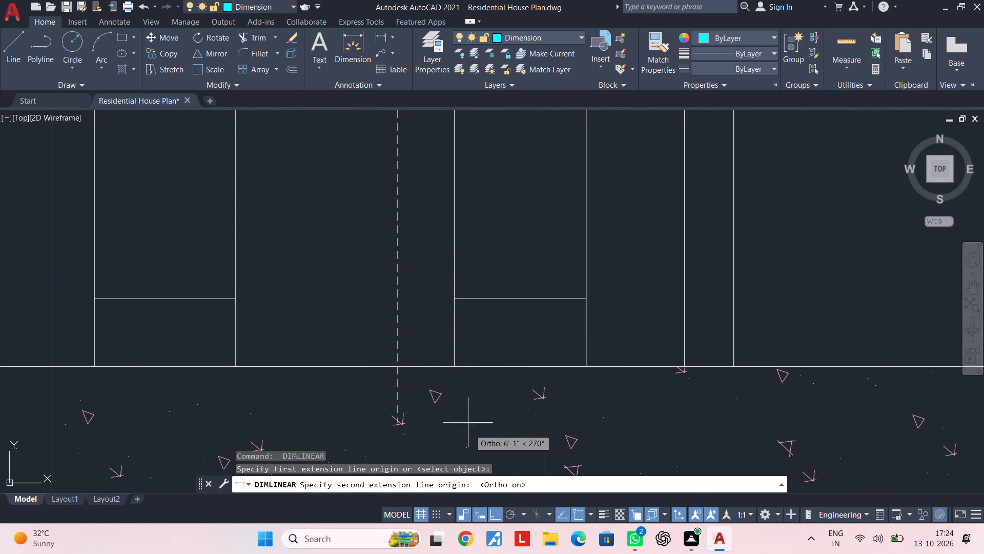
{"action": "left_click", "coordinate": [399, 366]}
{"action": "scroll", "coordinate": [400, 360], "scroll_direction": "down", "scroll_amount": 2}
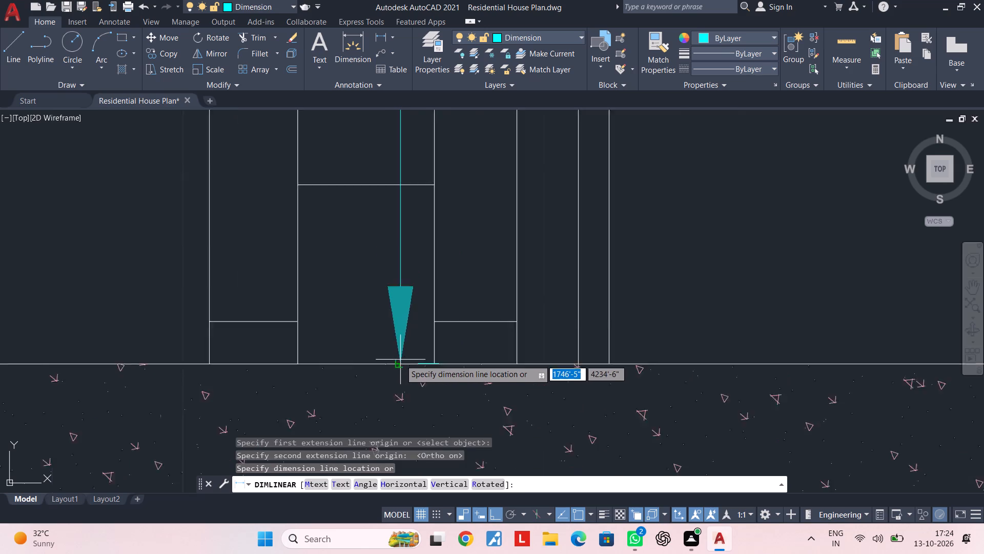
{"action": "scroll", "coordinate": [400, 360], "scroll_direction": "down", "scroll_amount": 4}
{"action": "middle_click_drag", "start_coordinate": [393, 283], "coordinate": [398, 316]}
{"action": "scroll", "coordinate": [398, 304], "scroll_direction": "up", "scroll_amount": 1}
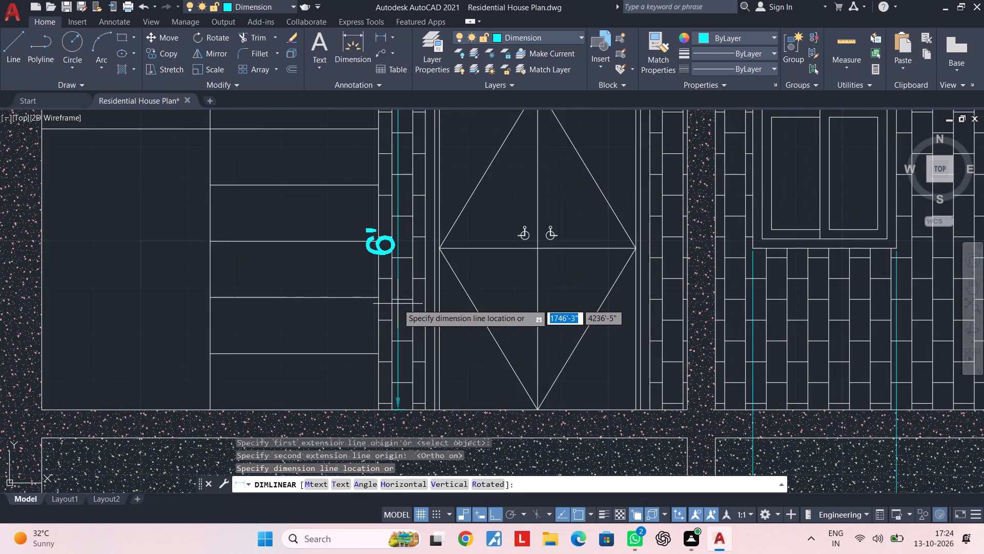
{"action": "left_click", "coordinate": [404, 303]}
{"action": "key", "text": "Escape"}
Dimension the thickness of the ground-floor door's lintel at its left end, in line with the door opening's height dimension.
{"action": "middle_click_drag", "start_coordinate": [424, 228], "coordinate": [411, 374]}
{"action": "key", "text": "Escape"}
{"action": "middle_click_drag", "start_coordinate": [419, 231], "coordinate": [424, 276]}
{"action": "key", "text": "Escape"}
{"action": "scroll", "coordinate": [412, 247], "scroll_direction": "up", "scroll_amount": 1}
{"action": "middle_click_drag", "start_coordinate": [396, 262], "coordinate": [437, 262]}
{"action": "key", "text": "space"}
{"action": "scroll", "coordinate": [436, 278], "scroll_direction": "up", "scroll_amount": 4}
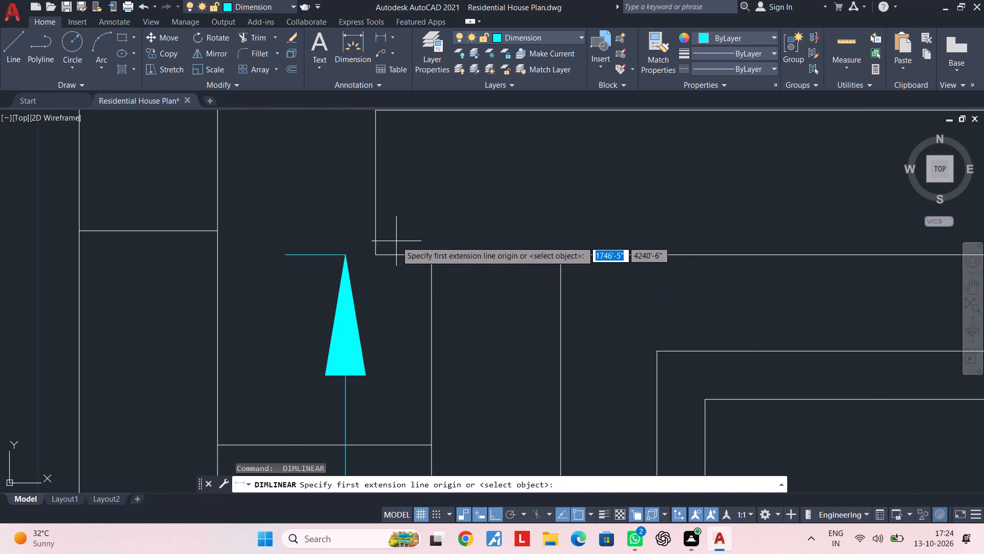
{"action": "left_click", "coordinate": [380, 253]}
{"action": "middle_click_drag", "start_coordinate": [375, 182], "coordinate": [381, 302]}
{"action": "left_click", "coordinate": [386, 232]}
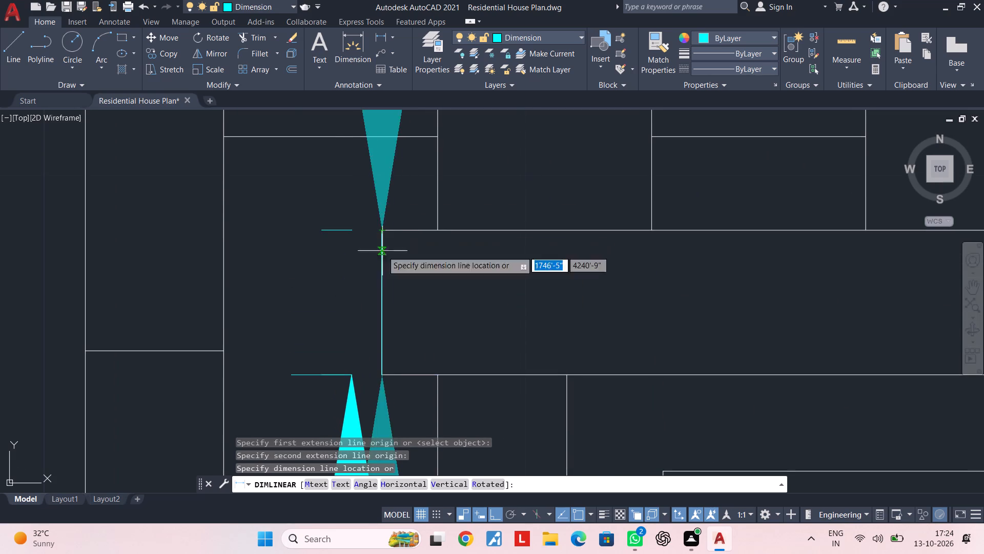
{"action": "left_click", "coordinate": [354, 378]}
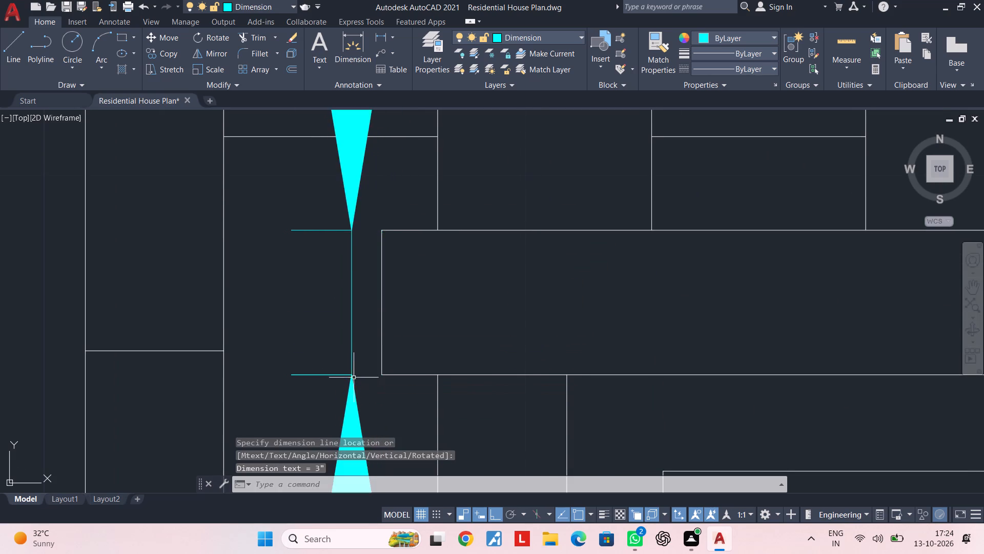
Move the 3" text of the ground-floor door's lintel dimension down its dimension line, level with the lintel.
{"action": "scroll", "coordinate": [355, 367], "scroll_direction": "down", "scroll_amount": 5}
{"action": "middle_click_drag", "start_coordinate": [355, 364], "coordinate": [353, 291]}
{"action": "key", "text": "Escape"}
{"action": "middle_click_drag", "start_coordinate": [354, 248], "coordinate": [359, 298]}
{"action": "key", "text": "Escape"}
{"action": "scroll", "coordinate": [347, 286], "scroll_direction": "up", "scroll_amount": 4}
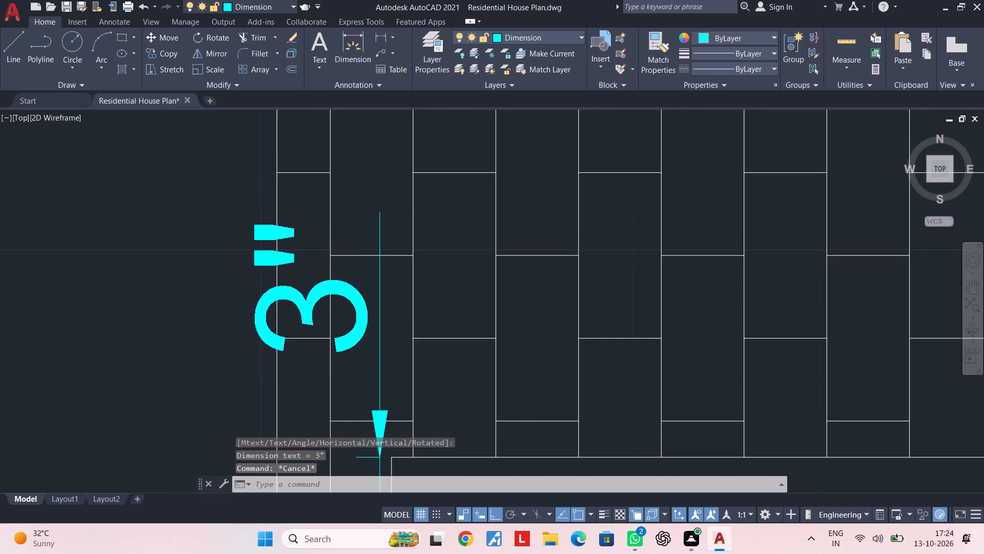
{"action": "left_click", "coordinate": [347, 293]}
{"action": "left_click", "coordinate": [347, 278]}
{"action": "key", "text": "Escape"}
{"action": "left_click", "coordinate": [343, 274]}
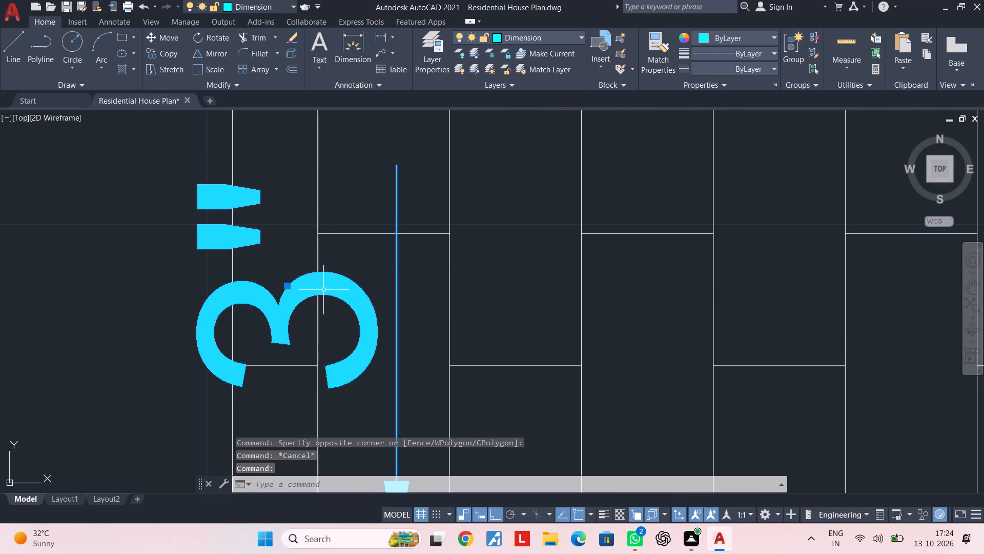
{"action": "left_click", "coordinate": [287, 286]}
{"action": "scroll", "coordinate": [317, 321], "scroll_direction": "down", "scroll_amount": 1}
{"action": "middle_click_drag", "start_coordinate": [317, 321], "coordinate": [326, 244]}
{"action": "middle_click_drag", "start_coordinate": [356, 383], "coordinate": [364, 295]}
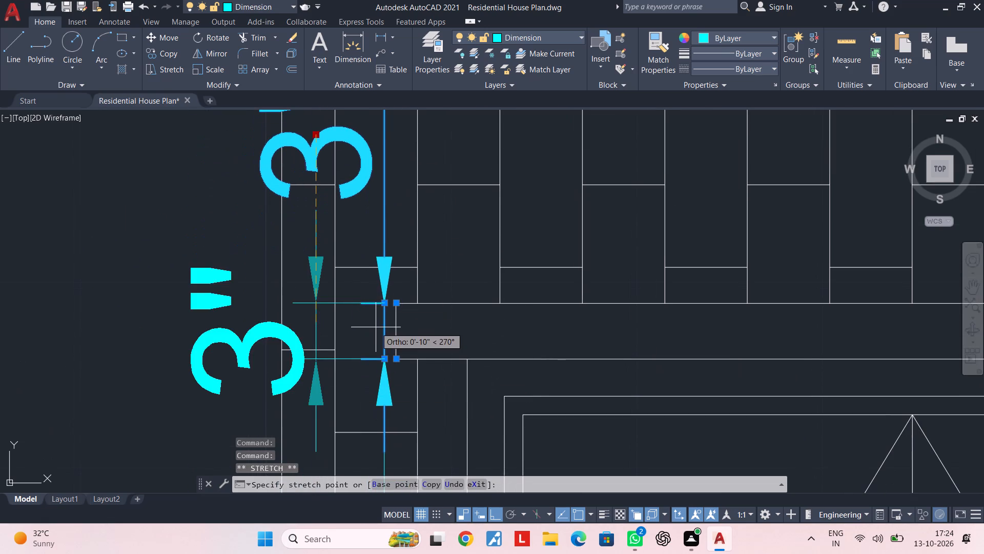
{"action": "left_click", "coordinate": [383, 333]}
{"action": "key", "text": "Escape"}
{"action": "scroll", "coordinate": [396, 332], "scroll_direction": "down", "scroll_amount": 3}
{"action": "middle_click", "coordinate": [403, 333]}
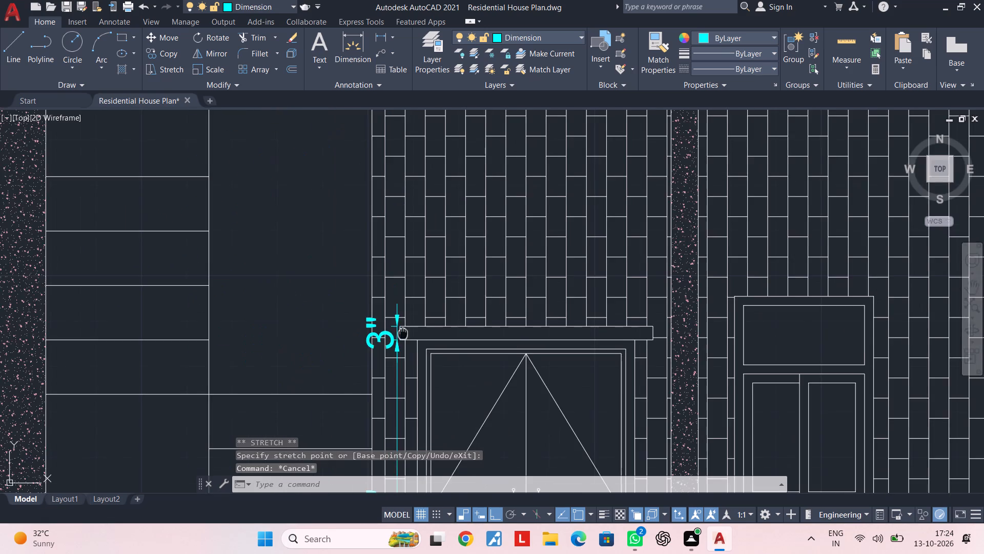
{"action": "key", "text": "Escape"}
Examine the whole dimensioned section, including the ground-floor window, door and door handles.
{"action": "scroll", "coordinate": [416, 326], "scroll_direction": "down", "scroll_amount": 2}
{"action": "middle_click_drag", "start_coordinate": [416, 326], "coordinate": [411, 340]}
{"action": "scroll", "coordinate": [440, 334], "scroll_direction": "down", "scroll_amount": 1}
{"action": "middle_click_drag", "start_coordinate": [440, 334], "coordinate": [417, 304]}
{"action": "middle_click_drag", "start_coordinate": [449, 309], "coordinate": [407, 315]}
{"action": "key", "text": "Escape"}
{"action": "key", "text": "Escape"}
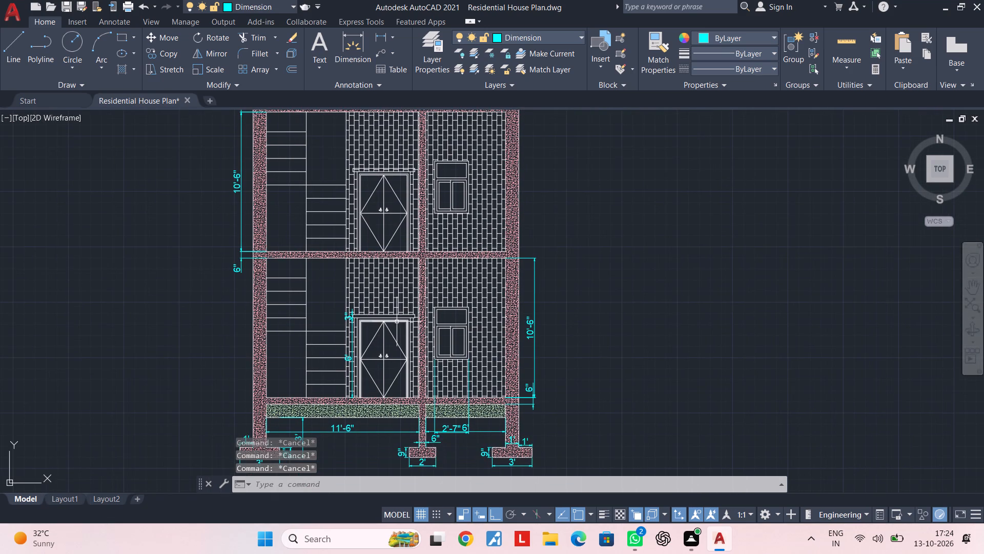
{"action": "key", "text": "Escape"}
{"action": "middle_click_drag", "start_coordinate": [387, 323], "coordinate": [425, 357]}
{"action": "key", "text": "Escape"}
{"action": "key", "text": "Escape"}
{"action": "middle_click_drag", "start_coordinate": [390, 335], "coordinate": [421, 327]}
{"action": "key", "text": "Escape"}
{"action": "key", "text": "Escape"}
{"action": "middle_click_drag", "start_coordinate": [403, 308], "coordinate": [393, 282]}
{"action": "key", "text": "Escape"}
{"action": "key", "text": "Escape"}
{"action": "scroll", "coordinate": [394, 284], "scroll_direction": "down", "scroll_amount": 1}
{"action": "middle_click_drag", "start_coordinate": [394, 286], "coordinate": [412, 354]}
{"action": "key", "text": "Escape"}
{"action": "key", "text": "Escape"}
{"action": "key", "text": "Escape"}
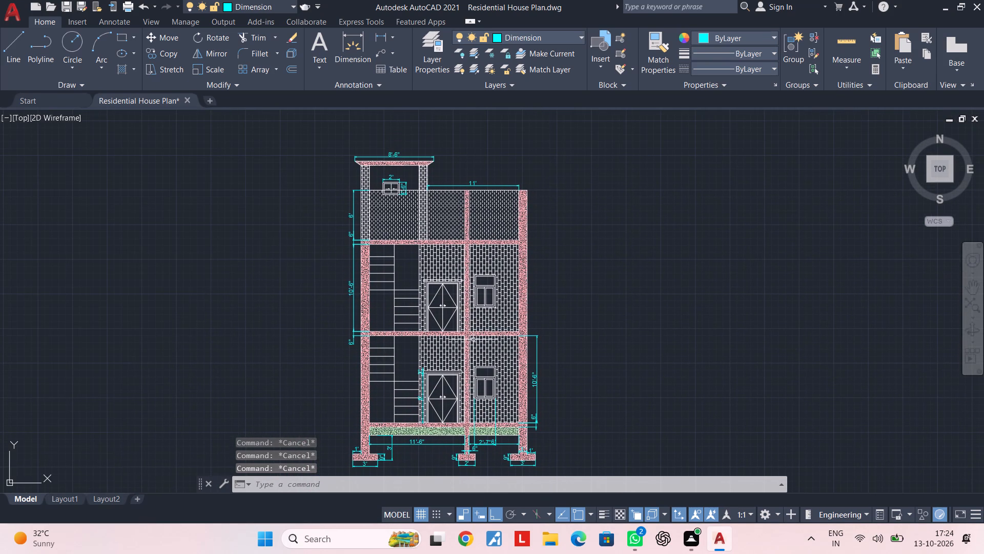
{"action": "middle_click_drag", "start_coordinate": [529, 382], "coordinate": [449, 295]}
{"action": "scroll", "coordinate": [437, 325], "scroll_direction": "up", "scroll_amount": 1}
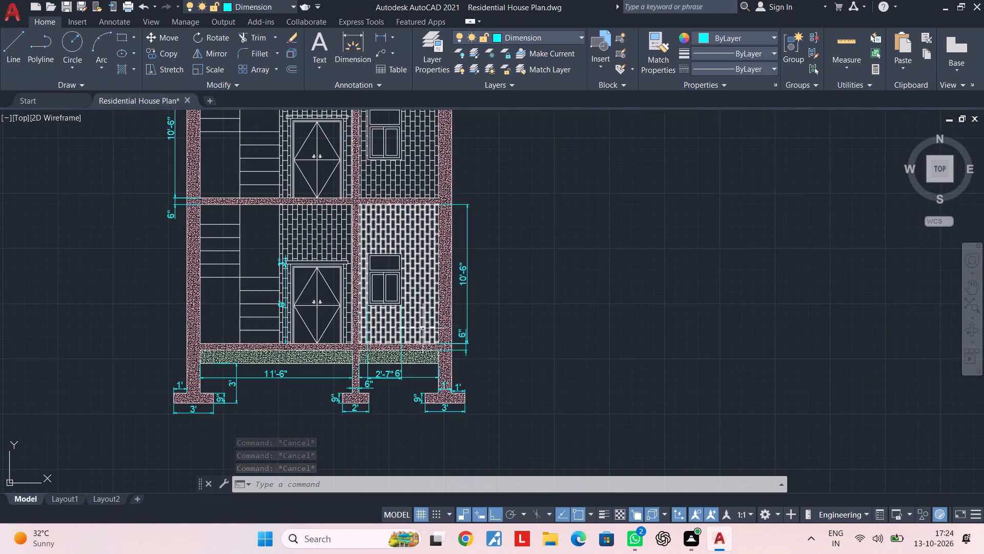
{"action": "middle_click_drag", "start_coordinate": [417, 320], "coordinate": [416, 374]}
{"action": "scroll", "coordinate": [410, 364], "scroll_direction": "up", "scroll_amount": 2}
{"action": "middle_click_drag", "start_coordinate": [386, 353], "coordinate": [411, 348]}
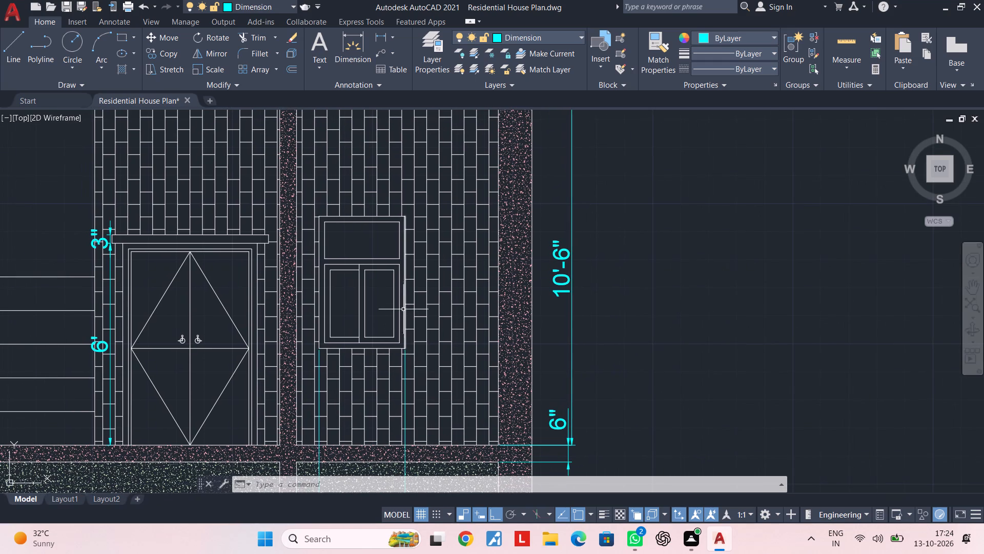
{"action": "middle_click_drag", "start_coordinate": [370, 298], "coordinate": [400, 332]}
{"action": "middle_click_drag", "start_coordinate": [401, 332], "coordinate": [403, 266]}
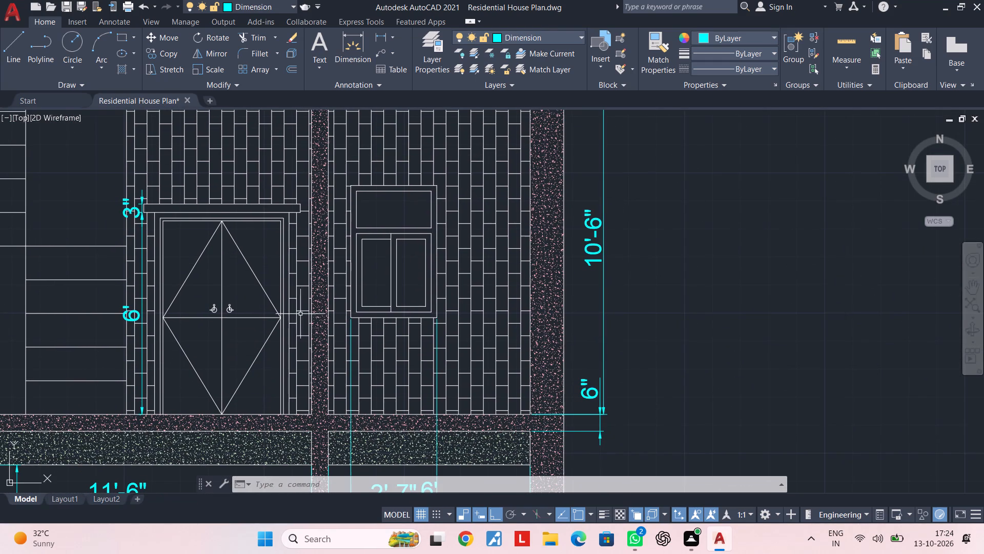
{"action": "scroll", "coordinate": [233, 313], "scroll_direction": "up", "scroll_amount": 3}
{"action": "middle_click_drag", "start_coordinate": [223, 310], "coordinate": [303, 302]}
{"action": "scroll", "coordinate": [293, 289], "scroll_direction": "up", "scroll_amount": 4}
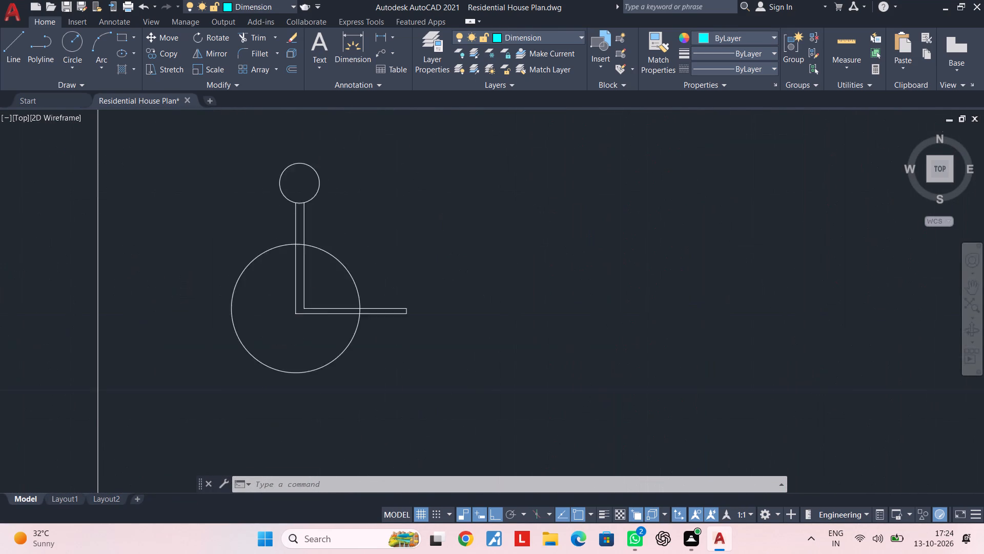
{"action": "scroll", "coordinate": [262, 300], "scroll_direction": "up", "scroll_amount": 1}
{"action": "middle_click_drag", "start_coordinate": [257, 307], "coordinate": [347, 274]}
{"action": "scroll", "coordinate": [327, 291], "scroll_direction": "down", "scroll_amount": 2}
{"action": "middle_click_drag", "start_coordinate": [342, 291], "coordinate": [438, 272]}
{"action": "middle_click_drag", "start_coordinate": [249, 304], "coordinate": [437, 271]}
{"action": "scroll", "coordinate": [366, 279], "scroll_direction": "down", "scroll_amount": 1}
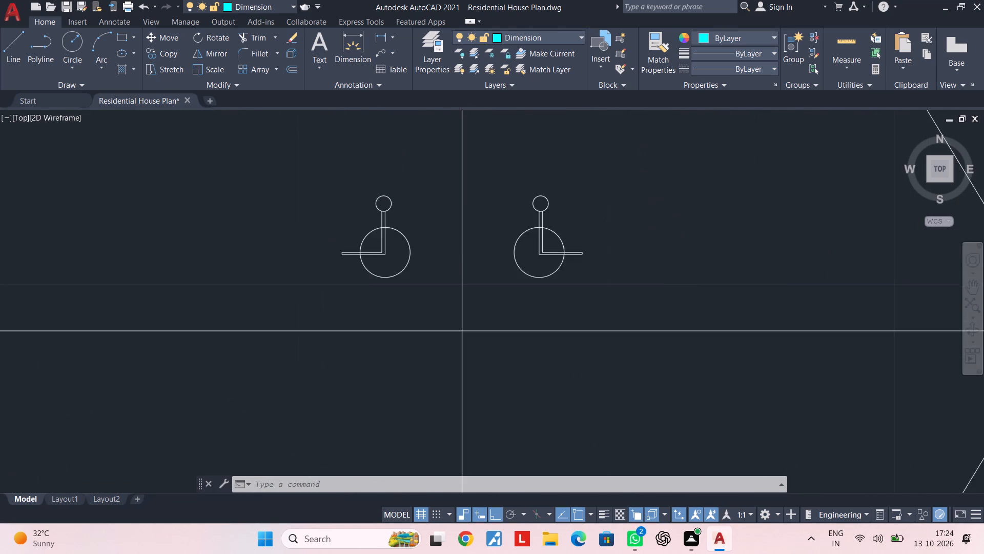
{"action": "scroll", "coordinate": [366, 279], "scroll_direction": "down", "scroll_amount": 1}
{"action": "middle_click_drag", "start_coordinate": [420, 282], "coordinate": [318, 290]}
{"action": "scroll", "coordinate": [442, 296], "scroll_direction": "down", "scroll_amount": 2}
{"action": "middle_click_drag", "start_coordinate": [371, 297], "coordinate": [335, 307]}
{"action": "middle_click_drag", "start_coordinate": [396, 292], "coordinate": [395, 301]}
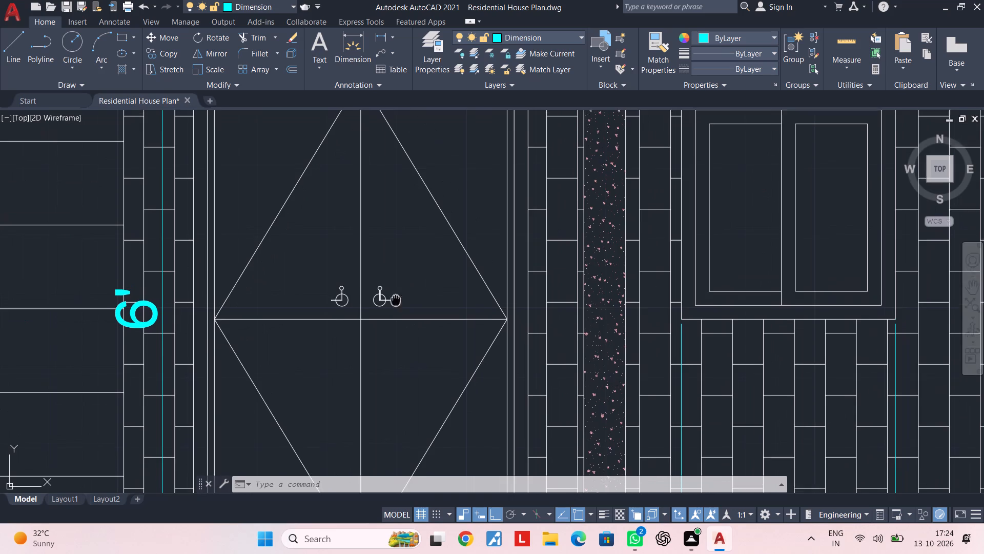
Join the four diagonal lines on the ground-floor double door into one diamond-shaped polyline.
{"action": "middle_click_drag", "start_coordinate": [395, 301], "coordinate": [374, 332]}
{"action": "scroll", "coordinate": [409, 263], "scroll_direction": "down", "scroll_amount": 1}
{"action": "left_click", "coordinate": [418, 236]}
{"action": "left_click", "coordinate": [388, 254]}
{"action": "left_click", "coordinate": [325, 253]}
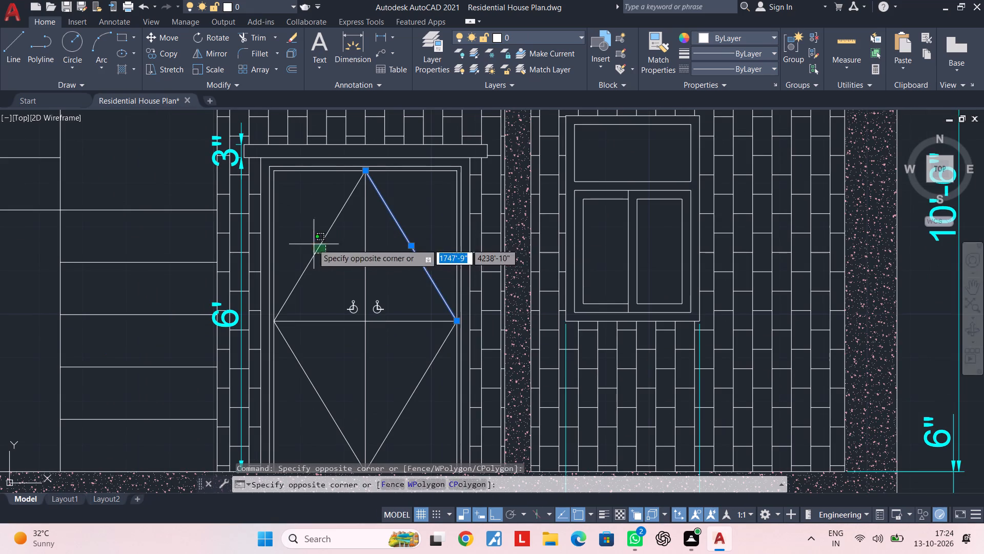
{"action": "left_click", "coordinate": [312, 243]}
{"action": "middle_click_drag", "start_coordinate": [322, 353], "coordinate": [343, 291]}
{"action": "left_click", "coordinate": [344, 296]}
{"action": "left_click", "coordinate": [322, 319]}
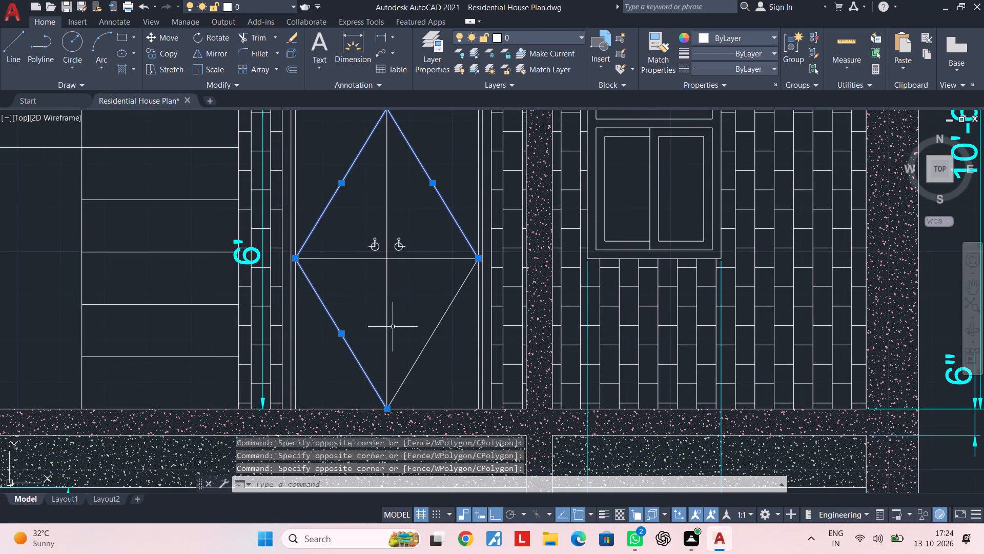
{"action": "left_click", "coordinate": [444, 342]}
{"action": "left_click", "coordinate": [415, 324]}
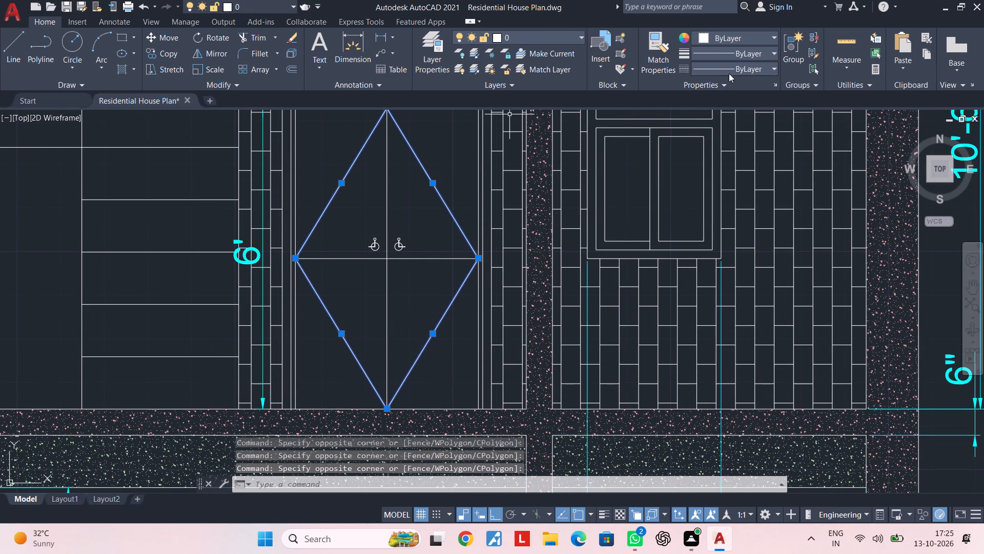
{"action": "type", "text": "J"}
{"action": "key", "text": "space"}
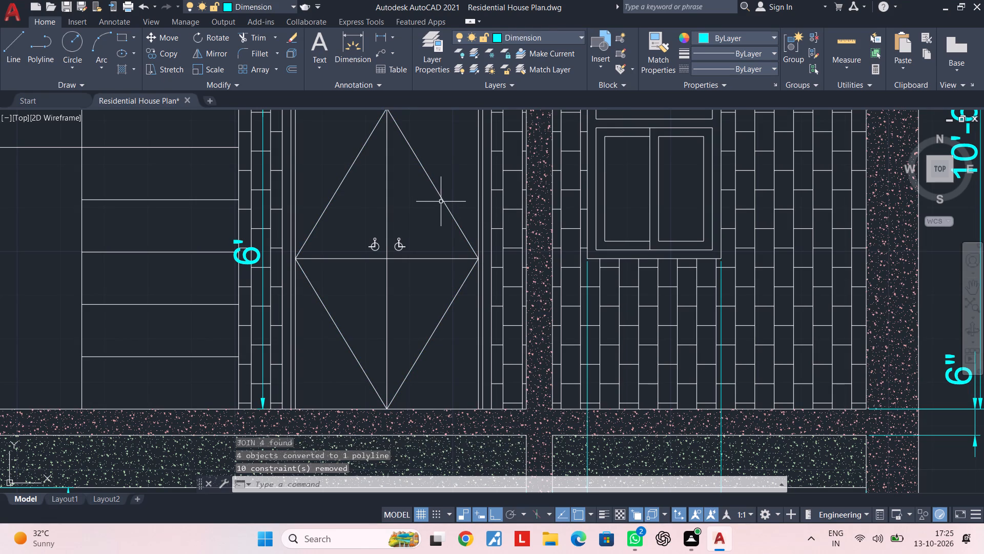
Load the ACAD_ISO02W100 dashed linetype into the drawing.
{"action": "left_click", "coordinate": [441, 201]}
{"action": "left_click", "coordinate": [710, 68]}
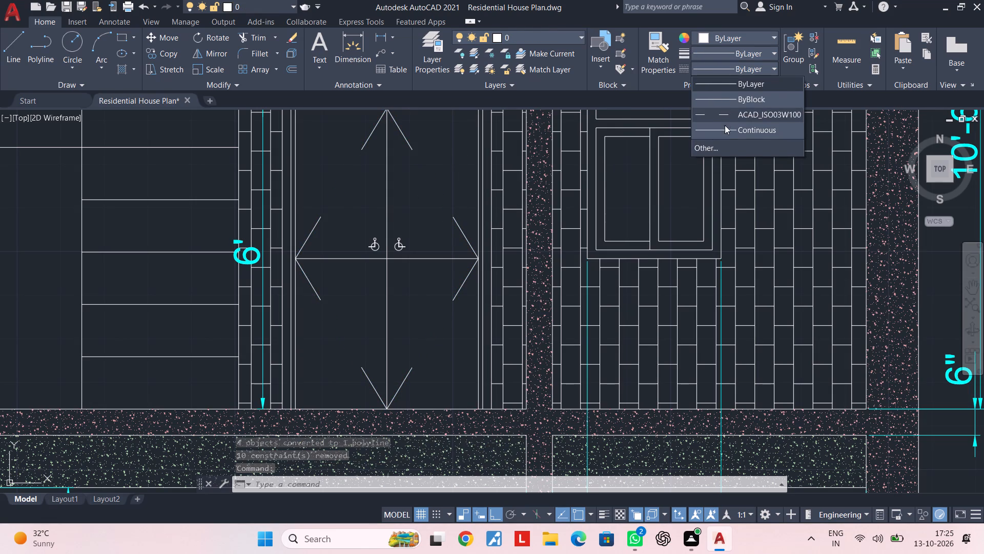
{"action": "left_click", "coordinate": [713, 142]}
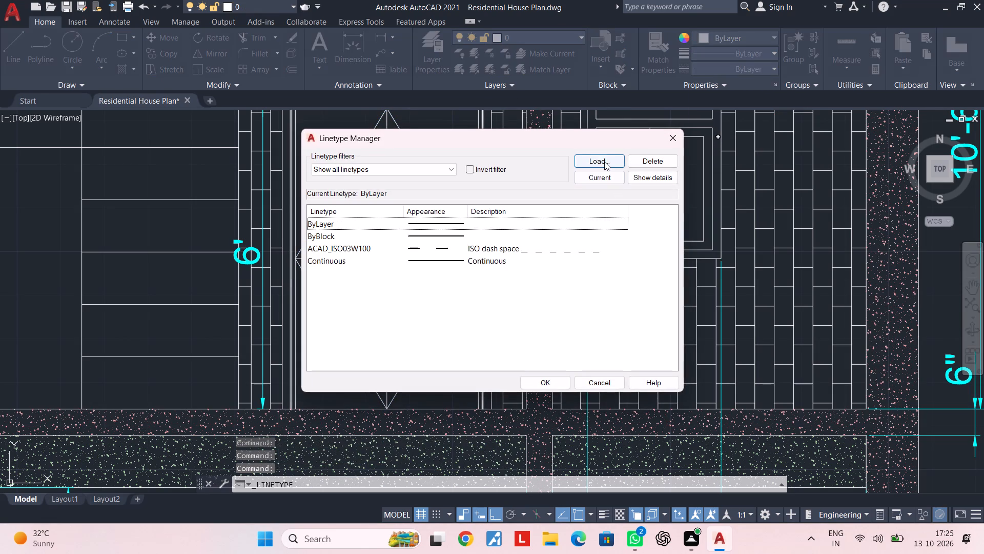
{"action": "left_click", "coordinate": [604, 162]}
{"action": "left_click", "coordinate": [526, 246]}
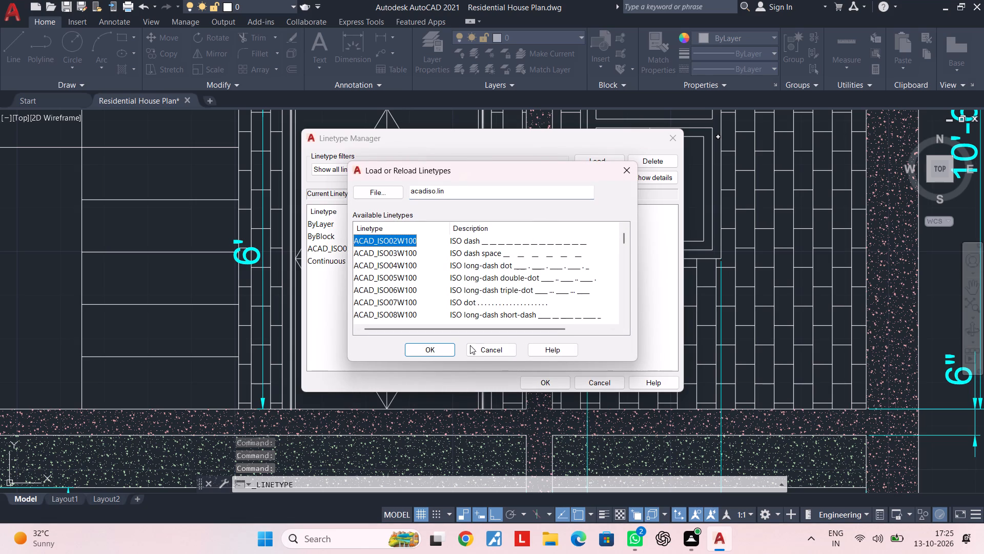
{"action": "left_click", "coordinate": [442, 350]}
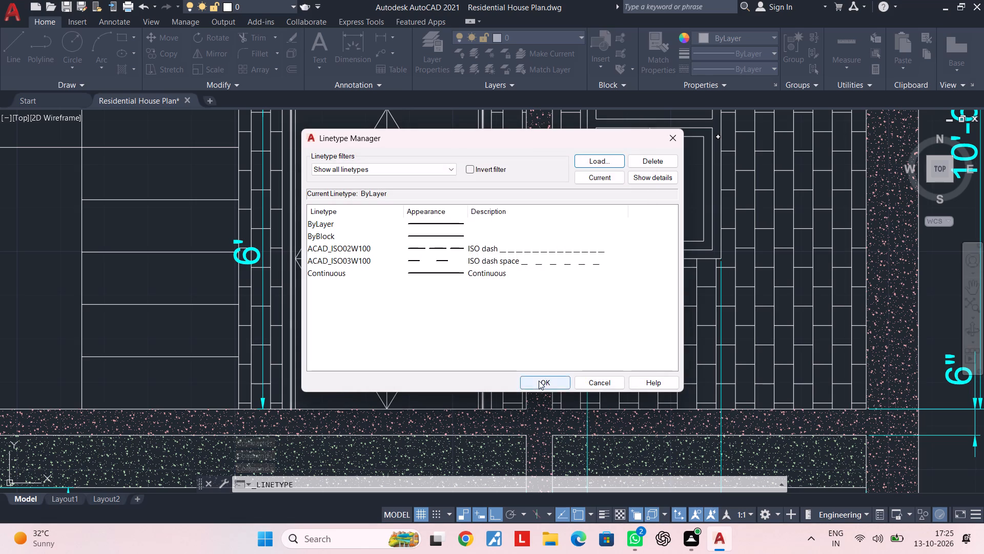
{"action": "left_click", "coordinate": [539, 381]}
Load the HIDDEN linetype from acadiso.lin into the drawing.
{"action": "left_click", "coordinate": [443, 201]}
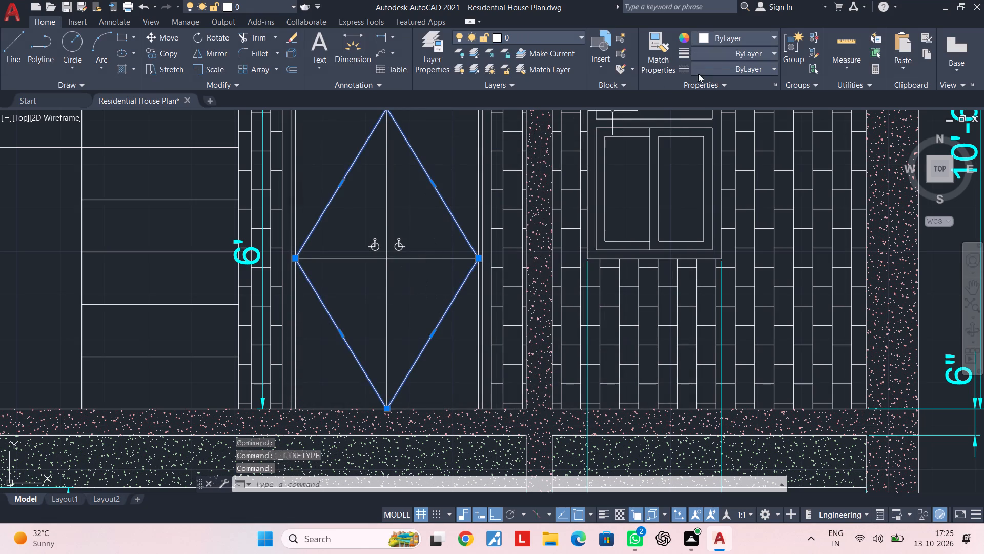
{"action": "left_click", "coordinate": [719, 65]}
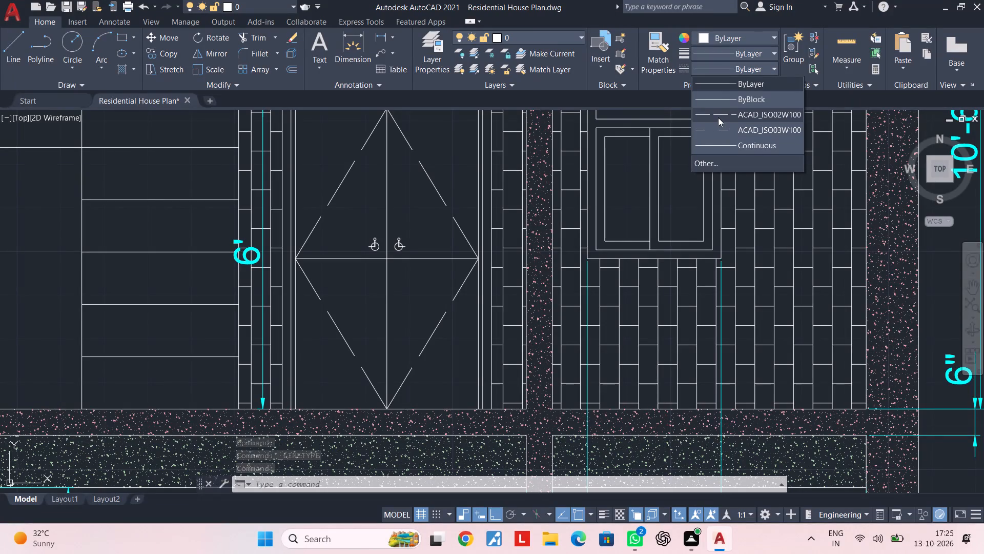
{"action": "left_click", "coordinate": [339, 139]}
{"action": "left_click", "coordinate": [742, 69]}
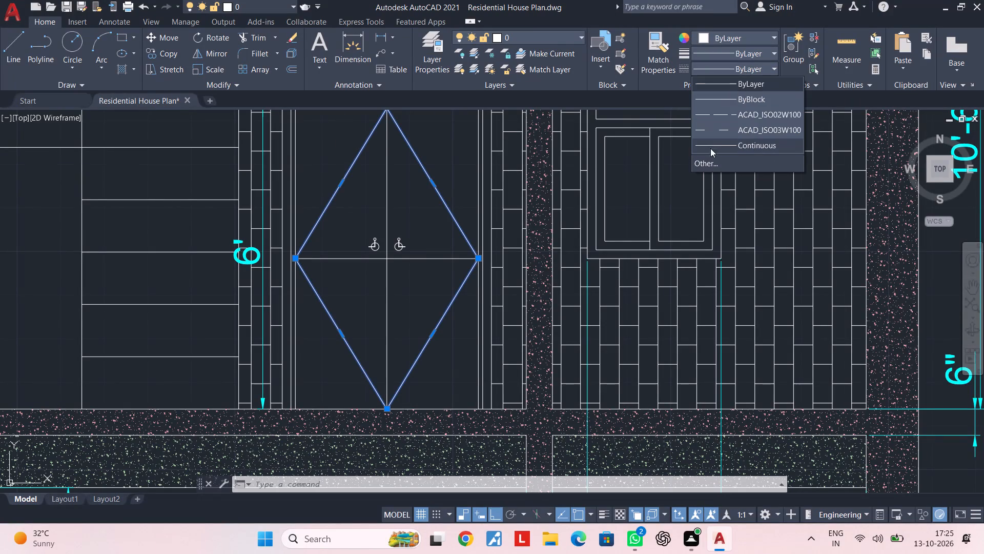
{"action": "left_click", "coordinate": [710, 159]}
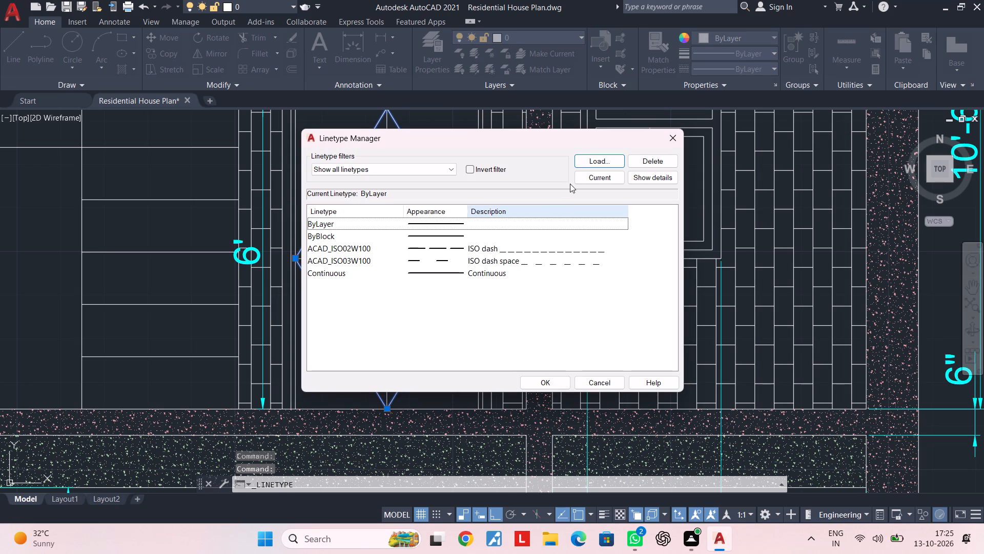
{"action": "left_click", "coordinate": [607, 160]}
{"action": "scroll", "coordinate": [543, 258], "scroll_direction": "down", "scroll_amount": 1}
{"action": "scroll", "coordinate": [502, 309], "scroll_direction": "down", "scroll_amount": 5}
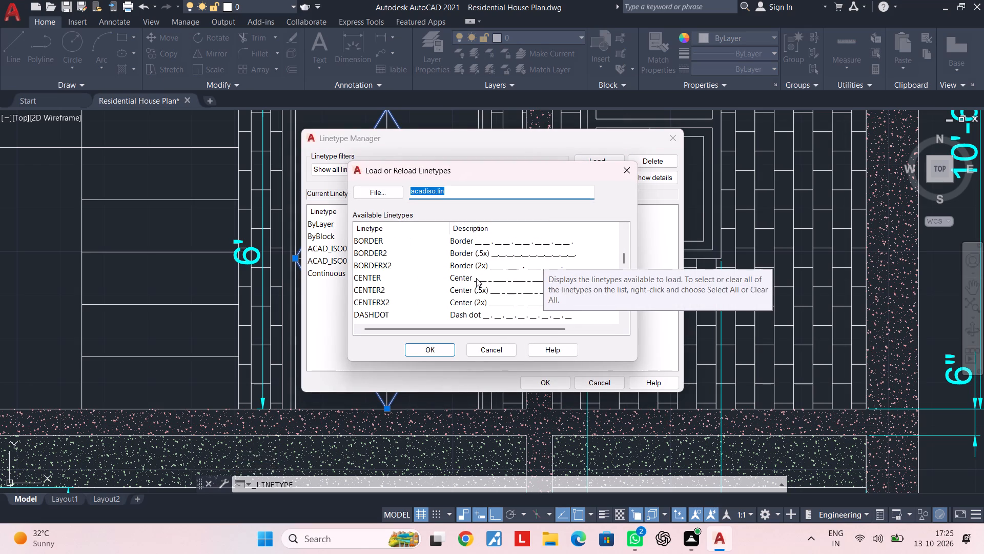
{"action": "scroll", "coordinate": [470, 277], "scroll_direction": "down", "scroll_amount": 1}
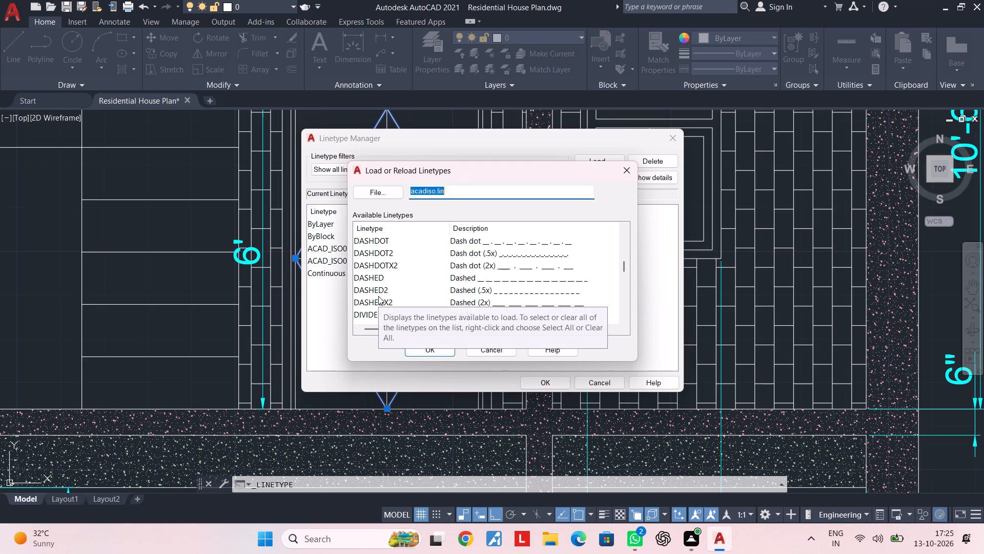
{"action": "scroll", "coordinate": [380, 284], "scroll_direction": "down", "scroll_amount": 3}
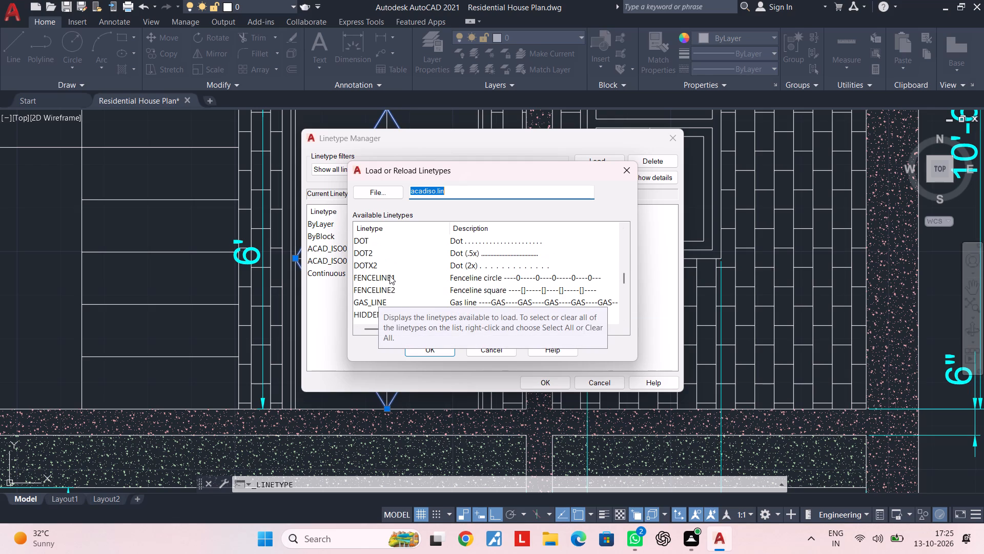
{"action": "scroll", "coordinate": [389, 275], "scroll_direction": "down", "scroll_amount": 1}
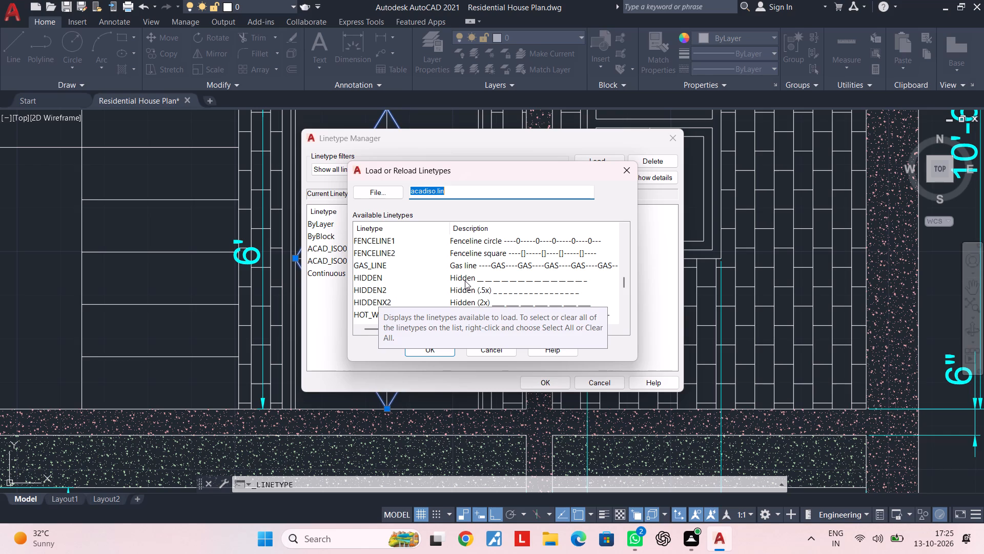
{"action": "left_click", "coordinate": [464, 281]}
{"action": "left_click", "coordinate": [435, 354]}
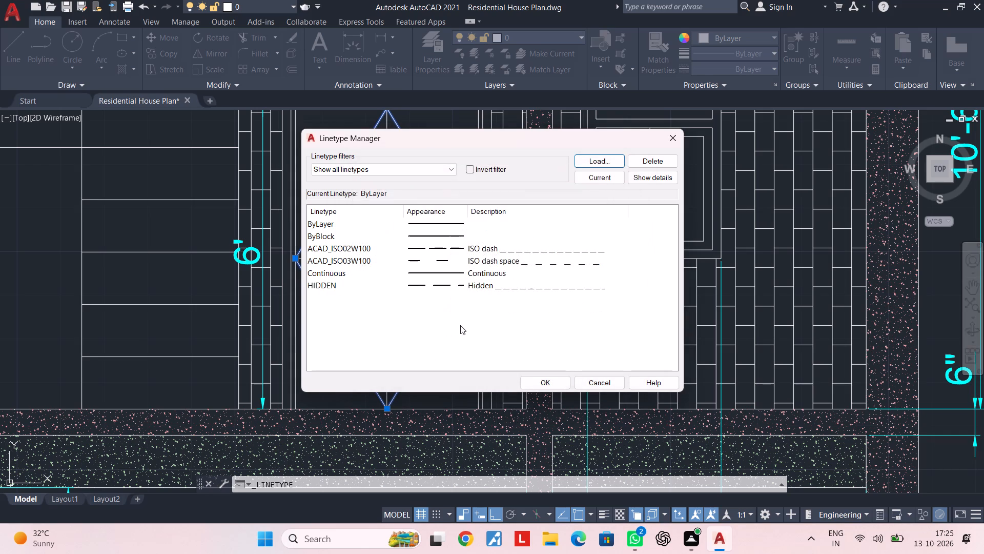
{"action": "left_click", "coordinate": [545, 382]}
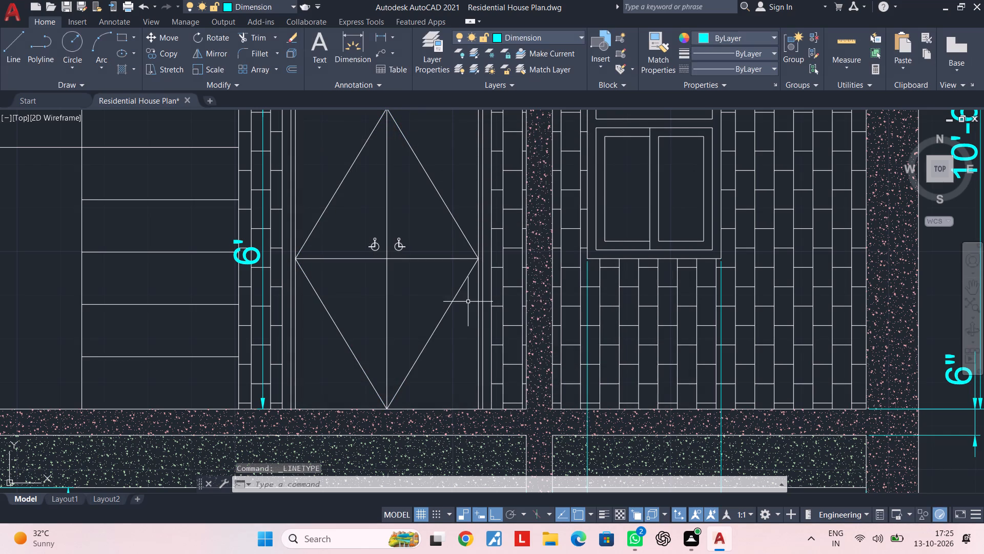
Set the linetype of the ground-floor door's diamond polyline to HIDDEN.
{"action": "left_click", "coordinate": [454, 298]}
{"action": "left_click", "coordinate": [733, 71]}
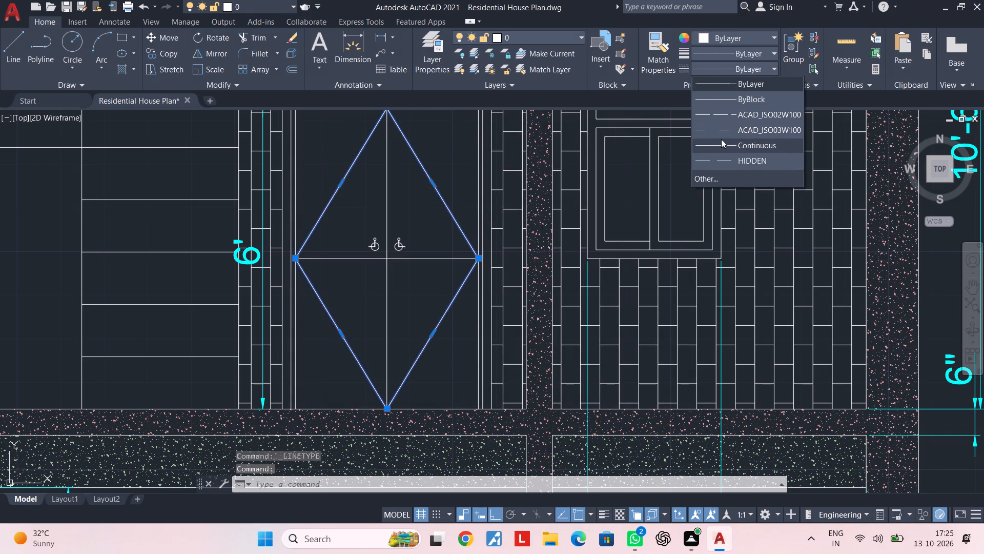
{"action": "left_click", "coordinate": [730, 165]}
{"action": "key", "text": "Escape"}
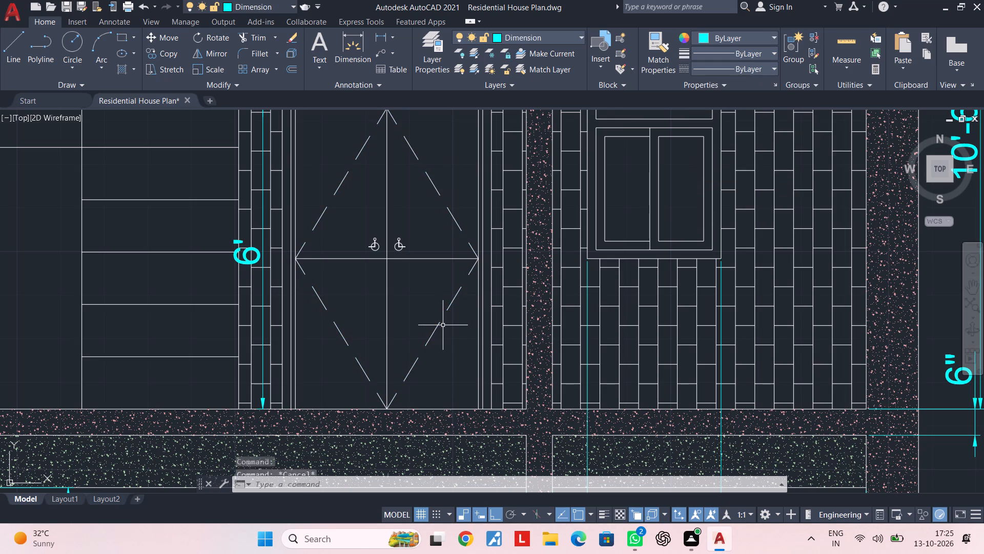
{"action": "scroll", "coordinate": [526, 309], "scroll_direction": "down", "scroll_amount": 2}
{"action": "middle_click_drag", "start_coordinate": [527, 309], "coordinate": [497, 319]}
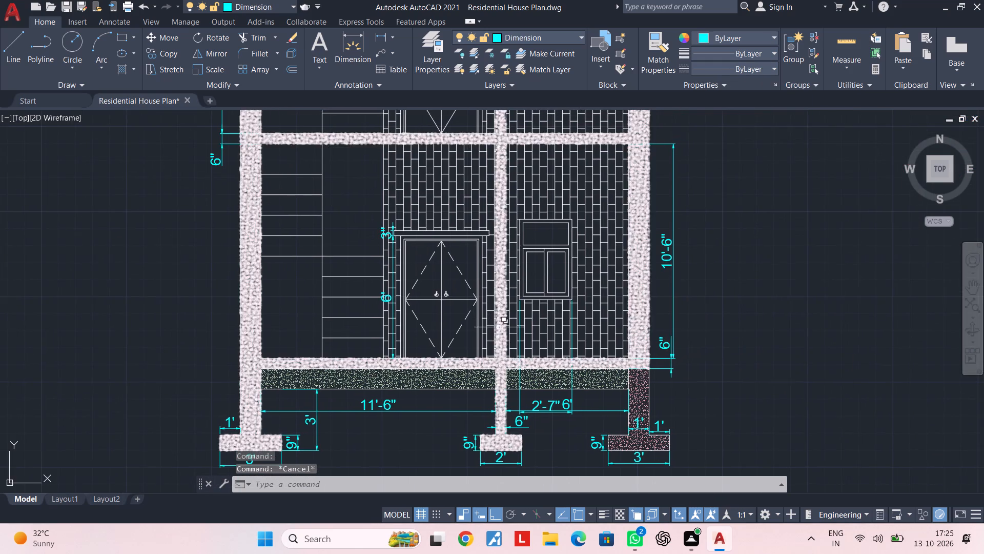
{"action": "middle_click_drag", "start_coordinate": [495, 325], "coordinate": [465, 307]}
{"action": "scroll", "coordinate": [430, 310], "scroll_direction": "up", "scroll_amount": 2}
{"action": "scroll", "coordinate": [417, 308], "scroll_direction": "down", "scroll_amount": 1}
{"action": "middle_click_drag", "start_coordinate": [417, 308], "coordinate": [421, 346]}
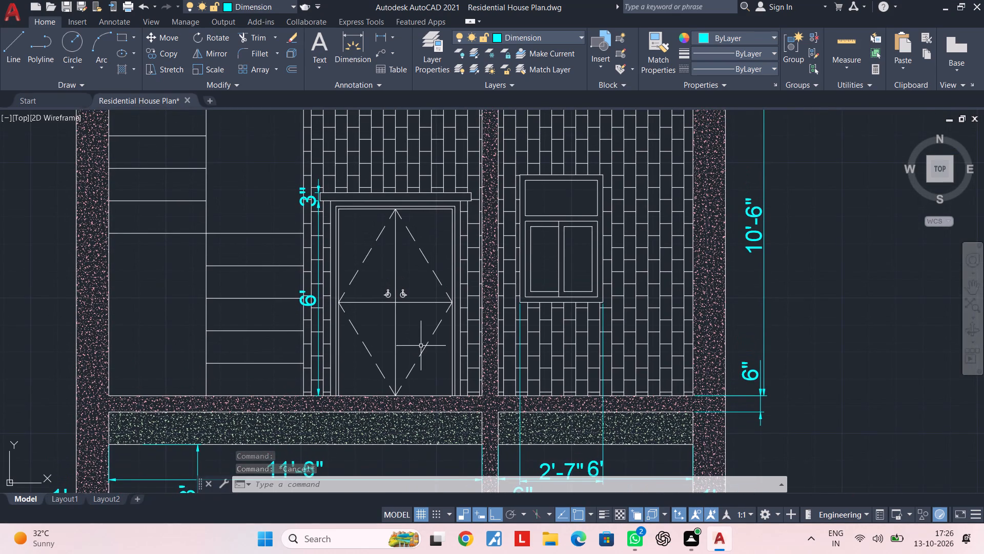
Review the section from the ground-floor door up to the roof parapet and back, checking doors, windows, stairs, hatching and dimensions.
{"action": "middle_click_drag", "start_coordinate": [421, 346], "coordinate": [454, 340]}
{"action": "scroll", "coordinate": [383, 207], "scroll_direction": "up", "scroll_amount": 3}
{"action": "scroll", "coordinate": [398, 224], "scroll_direction": "down", "scroll_amount": 2}
{"action": "middle_click_drag", "start_coordinate": [399, 238], "coordinate": [373, 272]}
{"action": "scroll", "coordinate": [420, 283], "scroll_direction": "down", "scroll_amount": 2}
{"action": "middle_click_drag", "start_coordinate": [420, 283], "coordinate": [425, 228]}
{"action": "middle_click_drag", "start_coordinate": [427, 243], "coordinate": [407, 298]}
{"action": "middle_click_drag", "start_coordinate": [442, 274], "coordinate": [425, 305]}
{"action": "middle_click_drag", "start_coordinate": [414, 299], "coordinate": [403, 395]}
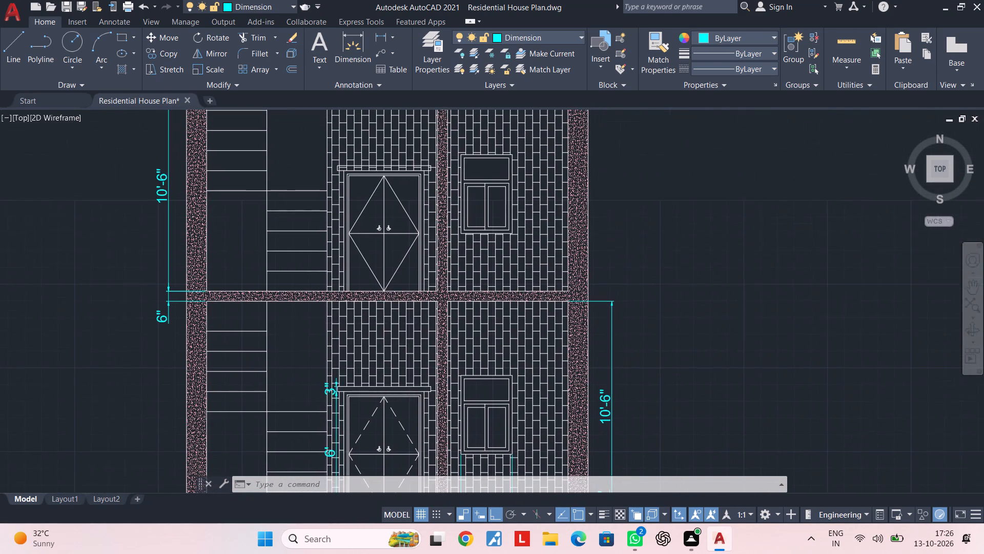
{"action": "middle_click_drag", "start_coordinate": [387, 286], "coordinate": [387, 335]}
{"action": "middle_click_drag", "start_coordinate": [376, 318], "coordinate": [383, 312]}
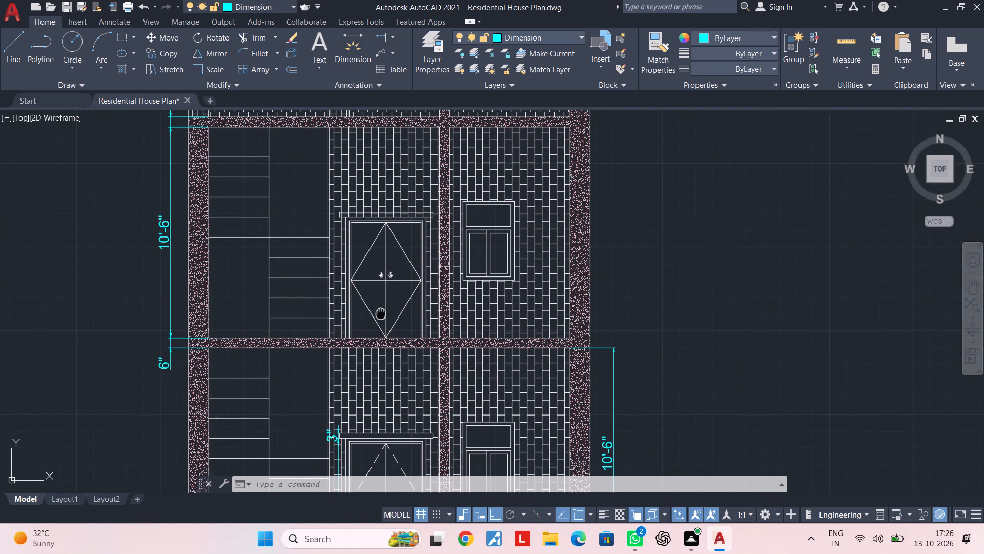
{"action": "middle_click_drag", "start_coordinate": [383, 312], "coordinate": [437, 282]}
{"action": "middle_click_drag", "start_coordinate": [301, 269], "coordinate": [307, 353]}
{"action": "scroll", "coordinate": [307, 353], "scroll_direction": "up", "scroll_amount": 1}
{"action": "middle_click_drag", "start_coordinate": [302, 340], "coordinate": [299, 403]}
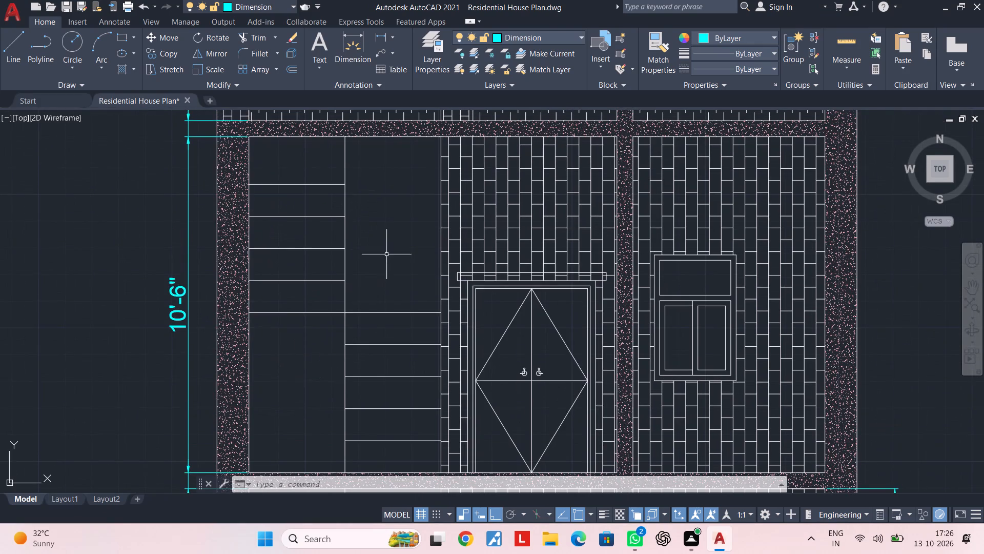
{"action": "middle_click_drag", "start_coordinate": [386, 254], "coordinate": [371, 310]}
{"action": "middle_click_drag", "start_coordinate": [385, 310], "coordinate": [326, 260]}
{"action": "middle_click_drag", "start_coordinate": [481, 342], "coordinate": [458, 295]}
{"action": "middle_click_drag", "start_coordinate": [459, 290], "coordinate": [434, 290]}
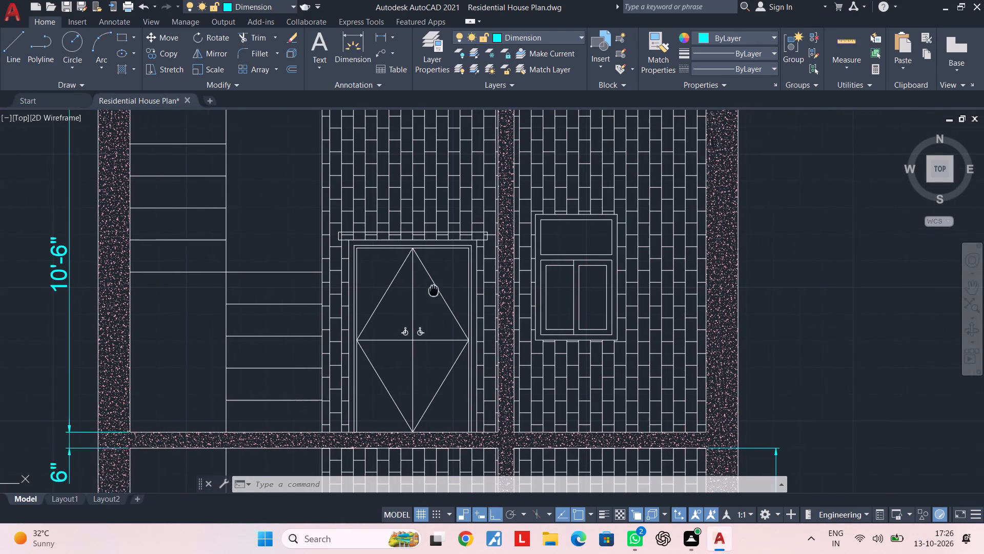
{"action": "middle_click_drag", "start_coordinate": [434, 290], "coordinate": [415, 291]}
{"action": "scroll", "coordinate": [552, 233], "scroll_direction": "up", "scroll_amount": 3}
{"action": "scroll", "coordinate": [551, 241], "scroll_direction": "down", "scroll_amount": 2}
{"action": "middle_click_drag", "start_coordinate": [553, 243], "coordinate": [553, 211]}
{"action": "scroll", "coordinate": [556, 233], "scroll_direction": "down", "scroll_amount": 3}
{"action": "middle_click_drag", "start_coordinate": [556, 233], "coordinate": [544, 169]}
{"action": "scroll", "coordinate": [551, 293], "scroll_direction": "up", "scroll_amount": 3}
{"action": "middle_click_drag", "start_coordinate": [527, 326], "coordinate": [583, 283]}
{"action": "middle_click_drag", "start_coordinate": [571, 285], "coordinate": [539, 384]}
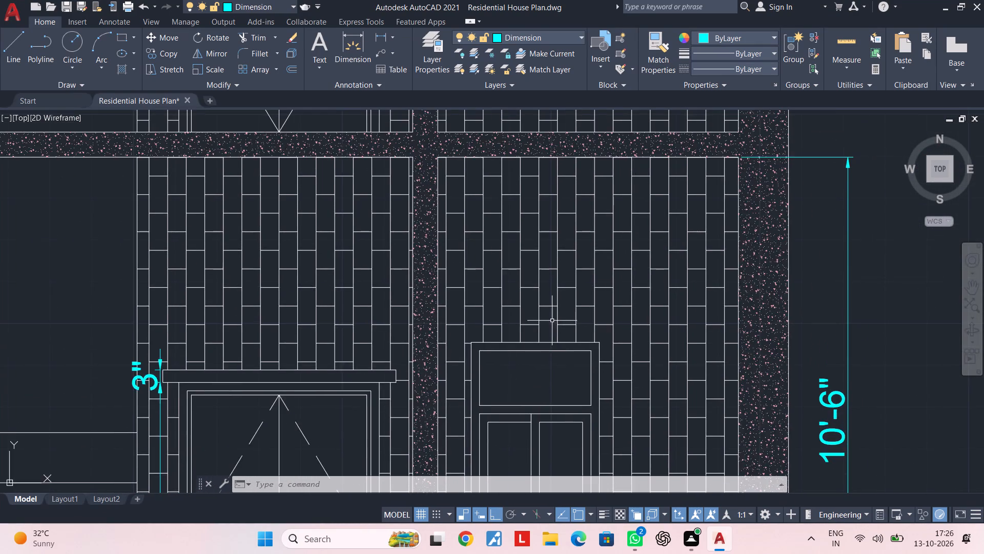
{"action": "scroll", "coordinate": [552, 319], "scroll_direction": "down", "scroll_amount": 2}
{"action": "middle_click_drag", "start_coordinate": [552, 320], "coordinate": [549, 381]}
{"action": "middle_click_drag", "start_coordinate": [545, 272], "coordinate": [544, 355]}
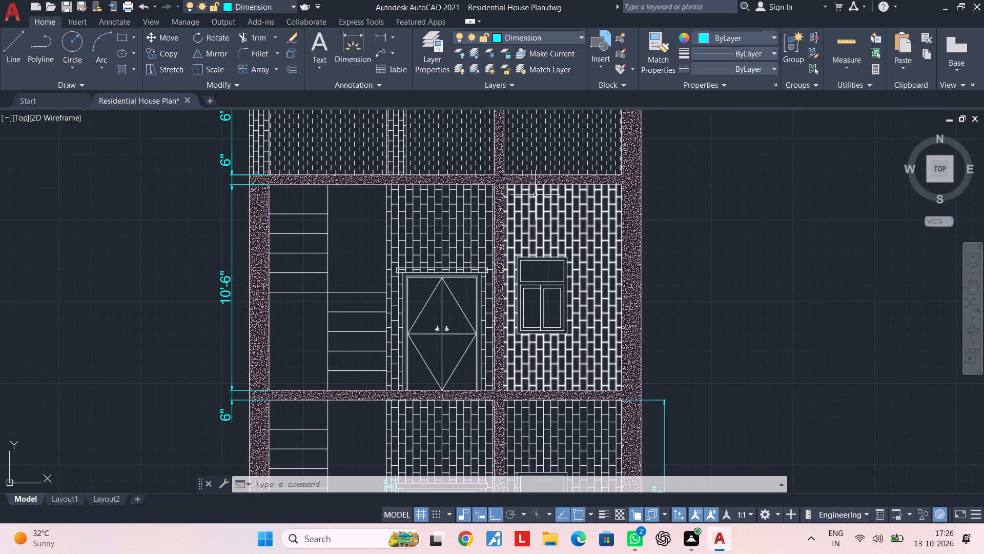
{"action": "scroll", "coordinate": [535, 195], "scroll_direction": "up", "scroll_amount": 1}
{"action": "middle_click_drag", "start_coordinate": [535, 231], "coordinate": [525, 377]}
{"action": "middle_click_drag", "start_coordinate": [396, 256], "coordinate": [413, 345]}
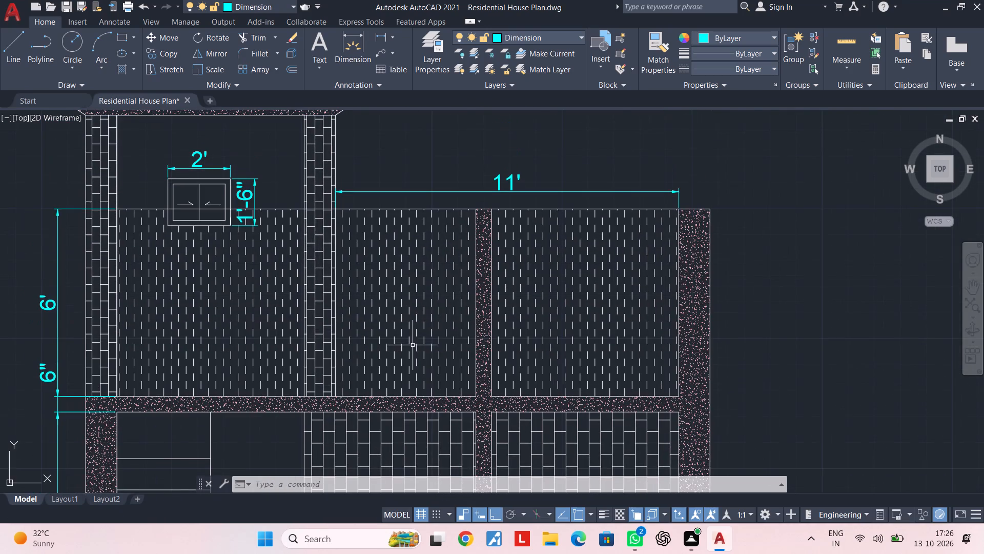
{"action": "middle_click_drag", "start_coordinate": [356, 301], "coordinate": [385, 387]}
{"action": "middle_click_drag", "start_coordinate": [384, 358], "coordinate": [428, 292]}
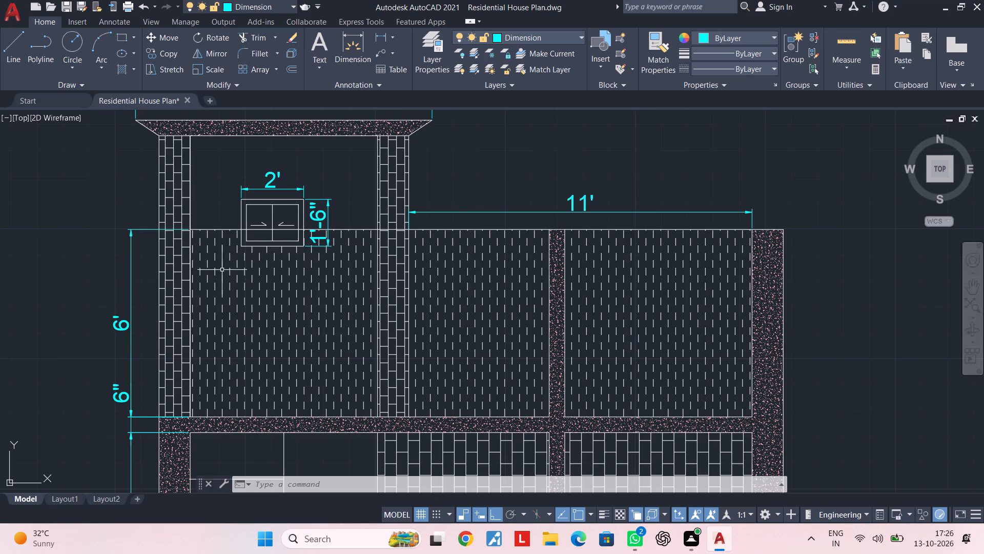
{"action": "scroll", "coordinate": [222, 270], "scroll_direction": "up", "scroll_amount": 2}
{"action": "scroll", "coordinate": [304, 286], "scroll_direction": "down", "scroll_amount": 3}
{"action": "middle_click_drag", "start_coordinate": [320, 286], "coordinate": [216, 277]}
{"action": "scroll", "coordinate": [303, 287], "scroll_direction": "up", "scroll_amount": 2}
{"action": "middle_click_drag", "start_coordinate": [373, 308], "coordinate": [335, 308]}
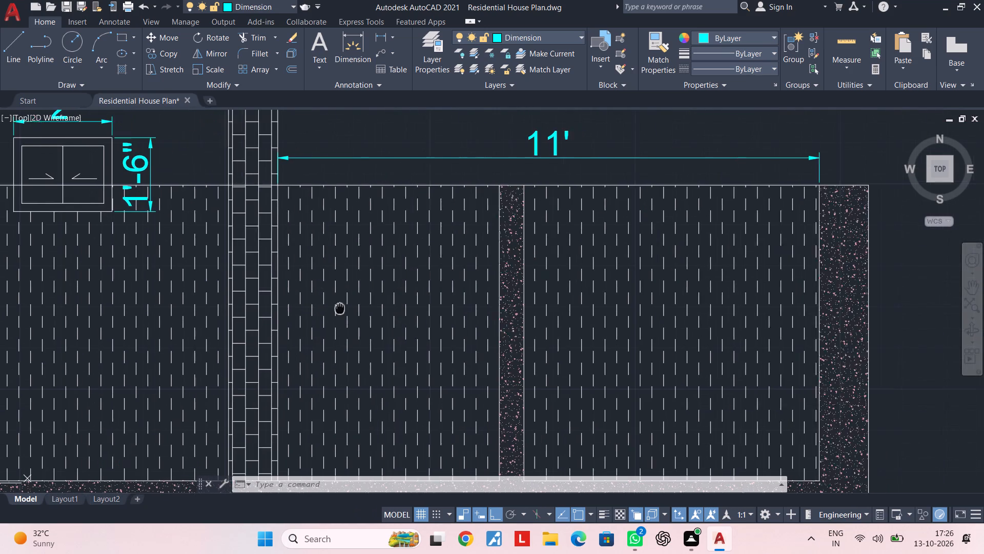
{"action": "middle_click_drag", "start_coordinate": [335, 308], "coordinate": [268, 305]}
{"action": "scroll", "coordinate": [211, 349], "scroll_direction": "down", "scroll_amount": 2}
{"action": "middle_click_drag", "start_coordinate": [215, 349], "coordinate": [319, 315]}
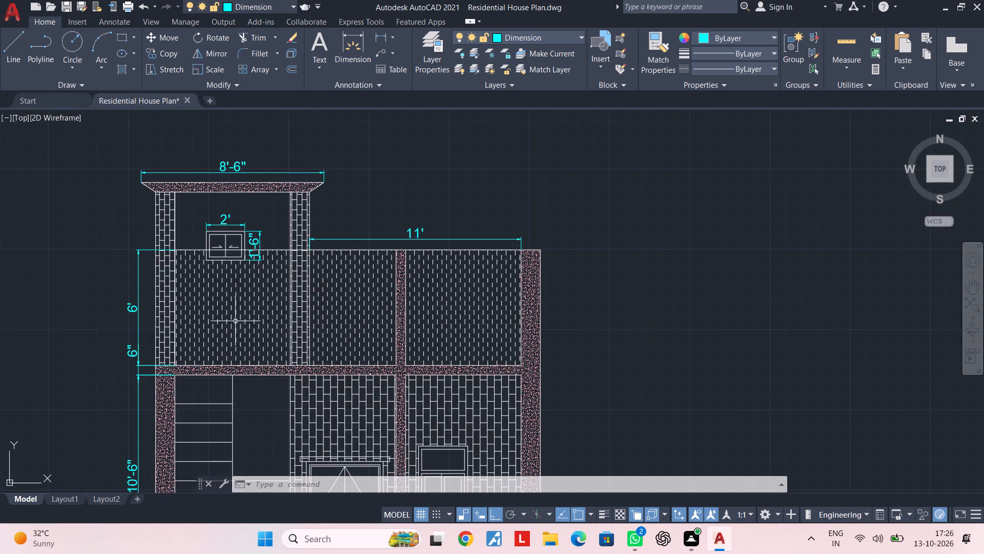
{"action": "scroll", "coordinate": [274, 316], "scroll_direction": "up", "scroll_amount": 3}
{"action": "middle_click_drag", "start_coordinate": [223, 315], "coordinate": [312, 304]}
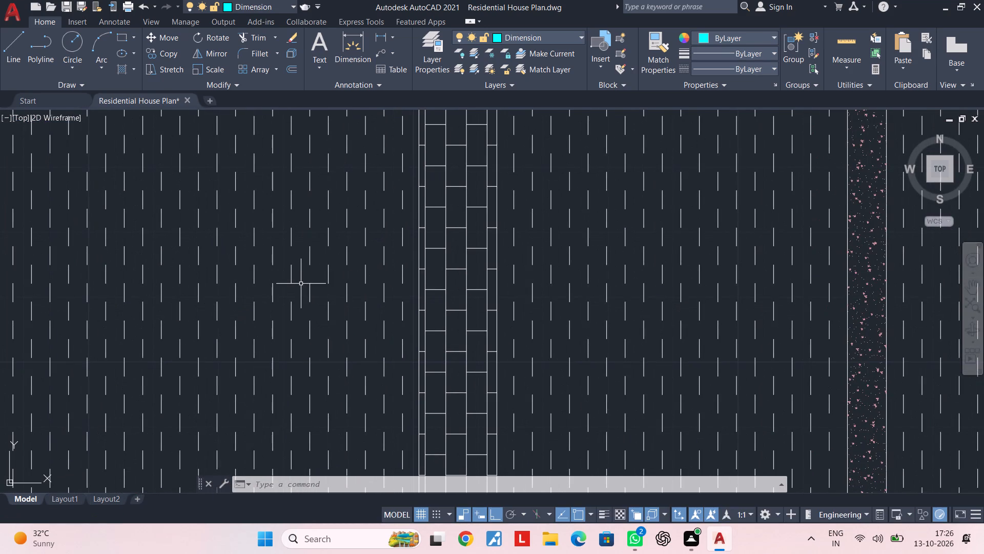
{"action": "scroll", "coordinate": [300, 296], "scroll_direction": "down", "scroll_amount": 3}
{"action": "middle_click_drag", "start_coordinate": [302, 320], "coordinate": [365, 267]}
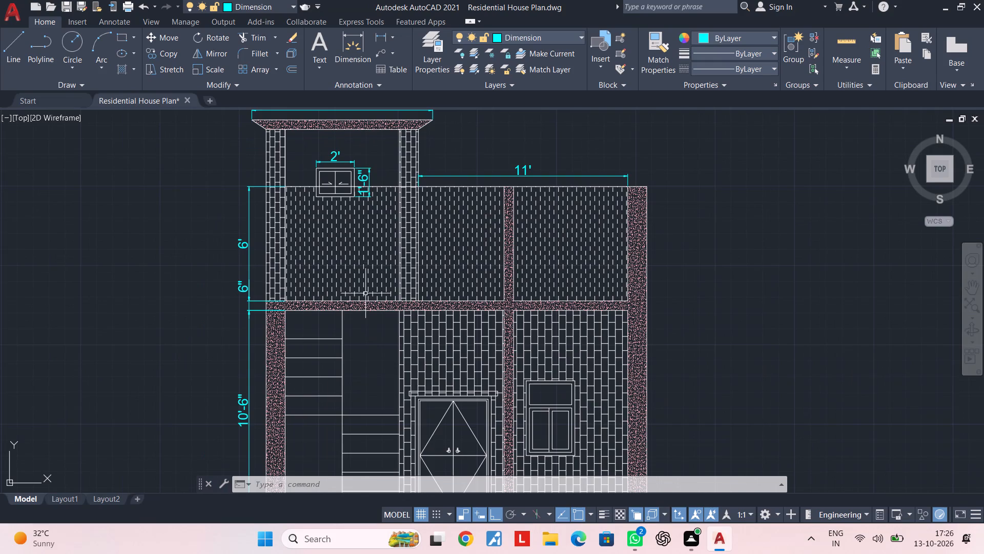
{"action": "middle_click_drag", "start_coordinate": [358, 337], "coordinate": [337, 236]}
{"action": "scroll", "coordinate": [332, 289], "scroll_direction": "up", "scroll_amount": 2}
{"action": "middle_click_drag", "start_coordinate": [341, 321], "coordinate": [364, 278]}
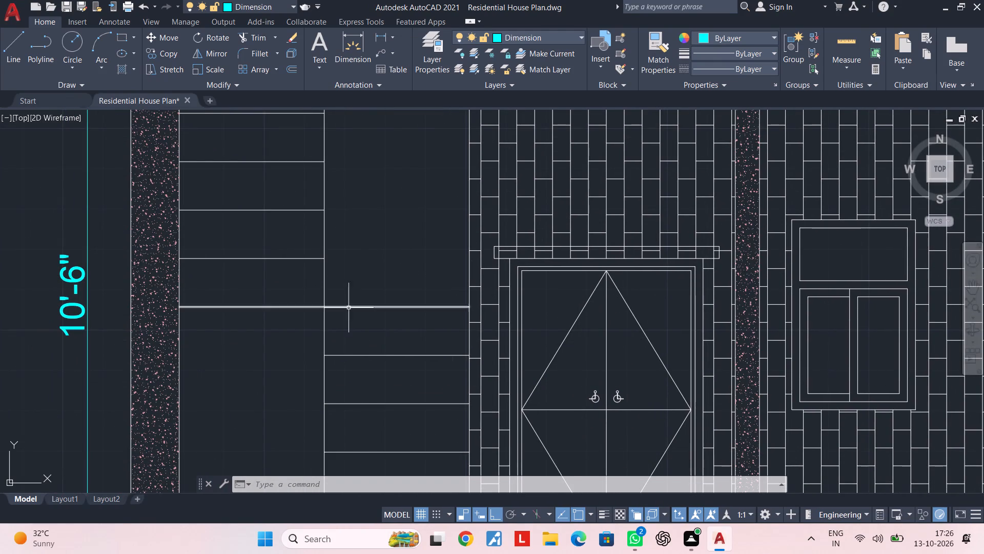
{"action": "scroll", "coordinate": [361, 347], "scroll_direction": "down", "scroll_amount": 2}
{"action": "middle_click_drag", "start_coordinate": [360, 345], "coordinate": [327, 242]}
{"action": "scroll", "coordinate": [343, 302], "scroll_direction": "down", "scroll_amount": 1}
{"action": "middle_click_drag", "start_coordinate": [343, 302], "coordinate": [326, 302]}
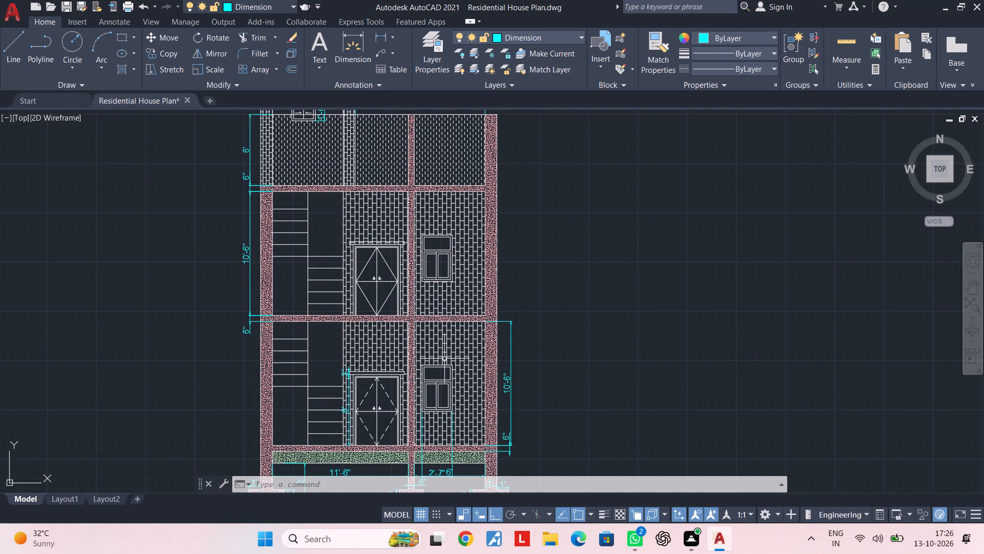
Save the house plan drawing.
{"action": "key", "text": "ctrl+s"}
{"action": "key", "text": "ctrl+s"}
{"action": "key", "text": "ctrl+s"}
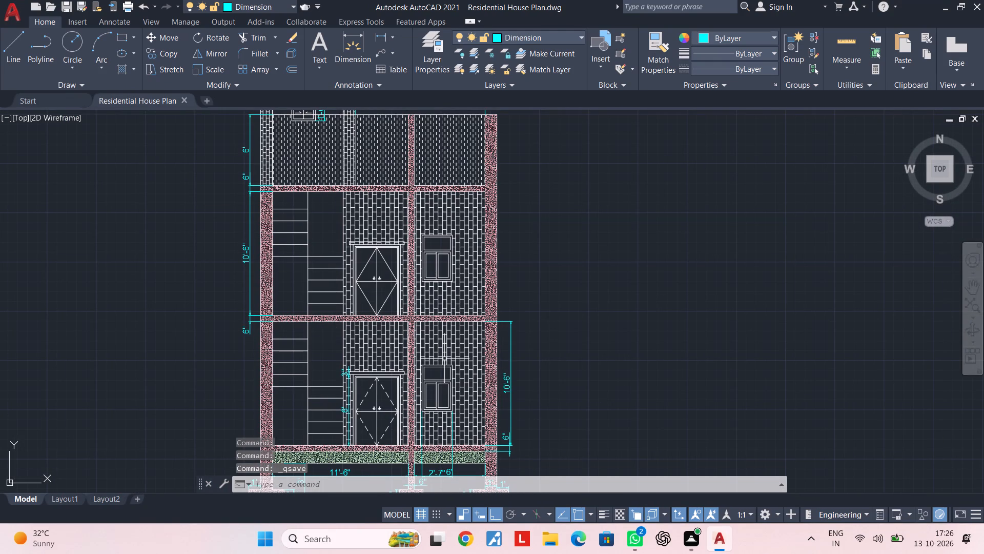
Add a vertical linear dimension for the thickness of the green-hatched layer under the ground-floor slab, placed outside the stair-side outer wall.
{"action": "scroll", "coordinate": [277, 310], "scroll_direction": "up", "scroll_amount": 1}
{"action": "scroll", "coordinate": [298, 363], "scroll_direction": "down", "scroll_amount": 1}
{"action": "middle_click_drag", "start_coordinate": [298, 363], "coordinate": [282, 204]}
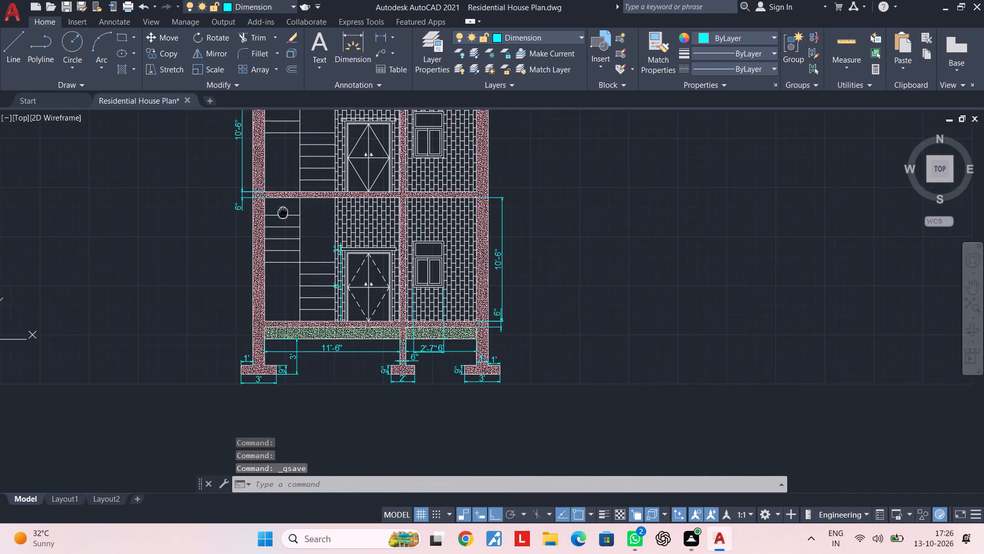
{"action": "middle_click_drag", "start_coordinate": [282, 204], "coordinate": [282, 199]}
{"action": "scroll", "coordinate": [286, 364], "scroll_direction": "up", "scroll_amount": 3}
{"action": "middle_click_drag", "start_coordinate": [377, 342], "coordinate": [331, 408]}
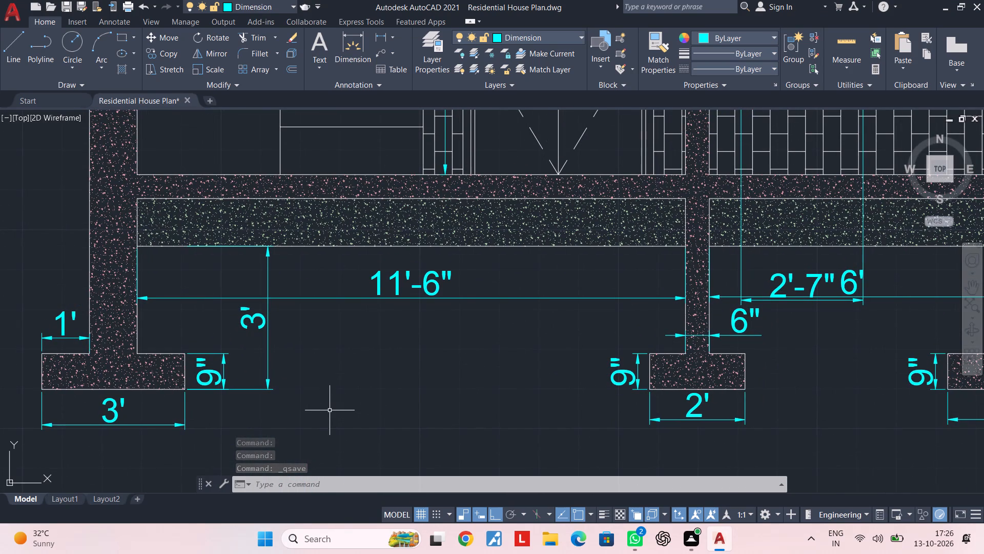
{"action": "middle_click_drag", "start_coordinate": [413, 384], "coordinate": [241, 399]}
{"action": "scroll", "coordinate": [224, 400], "scroll_direction": "down", "scroll_amount": 1}
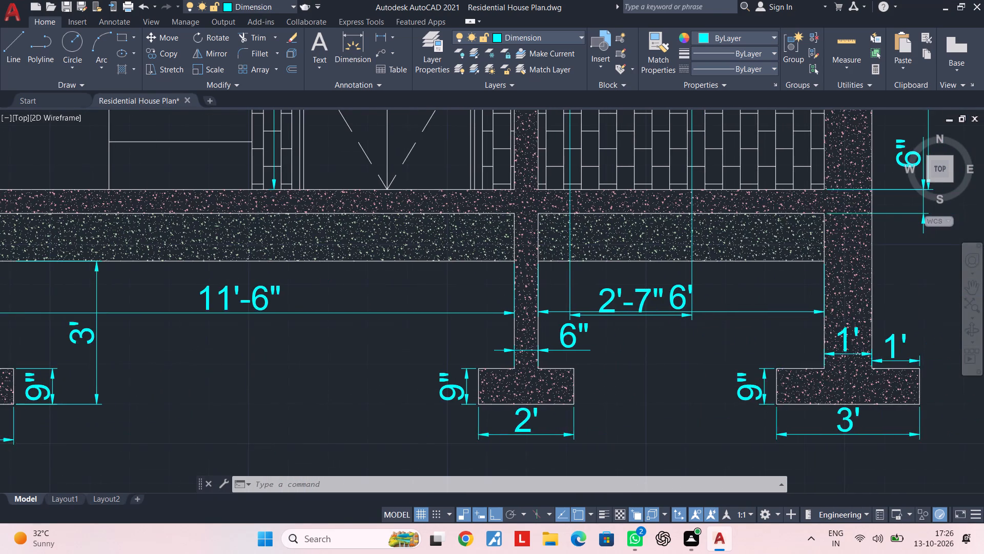
{"action": "middle_click_drag", "start_coordinate": [228, 400], "coordinate": [488, 404]}
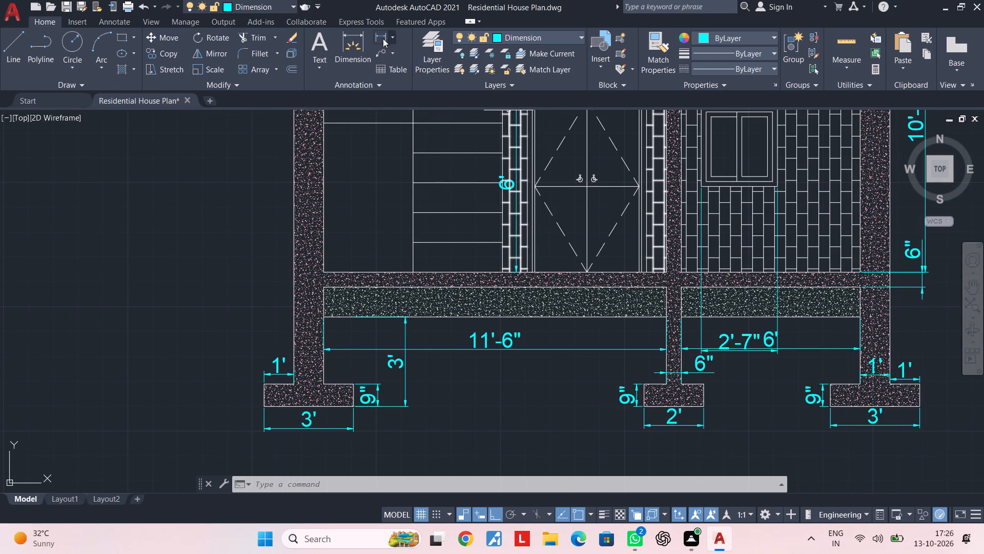
{"action": "left_click", "coordinate": [383, 35]}
{"action": "scroll", "coordinate": [323, 318], "scroll_direction": "up", "scroll_amount": 2}
{"action": "left_click", "coordinate": [324, 321]}
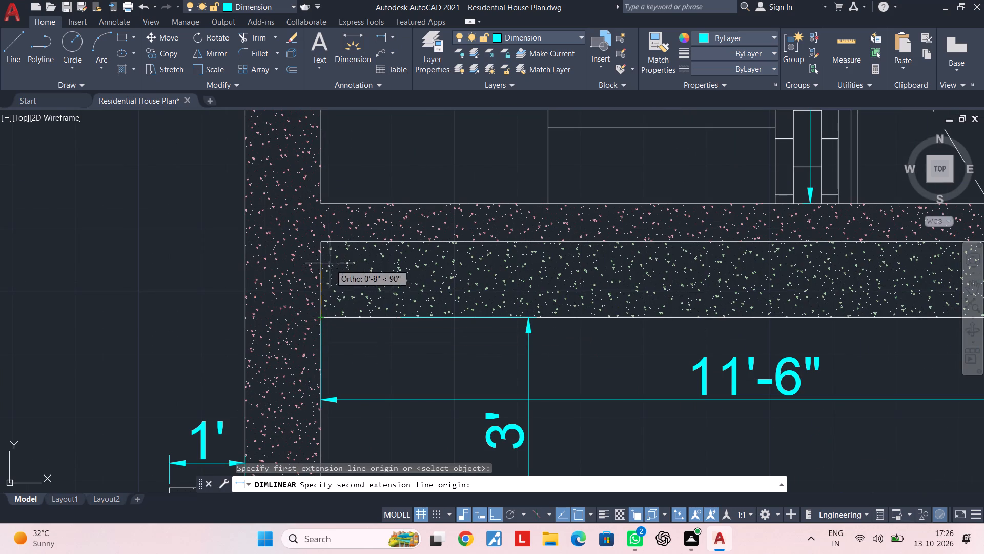
{"action": "left_click", "coordinate": [325, 242]}
{"action": "middle_click_drag", "start_coordinate": [231, 263], "coordinate": [284, 264]}
{"action": "left_click", "coordinate": [238, 269]}
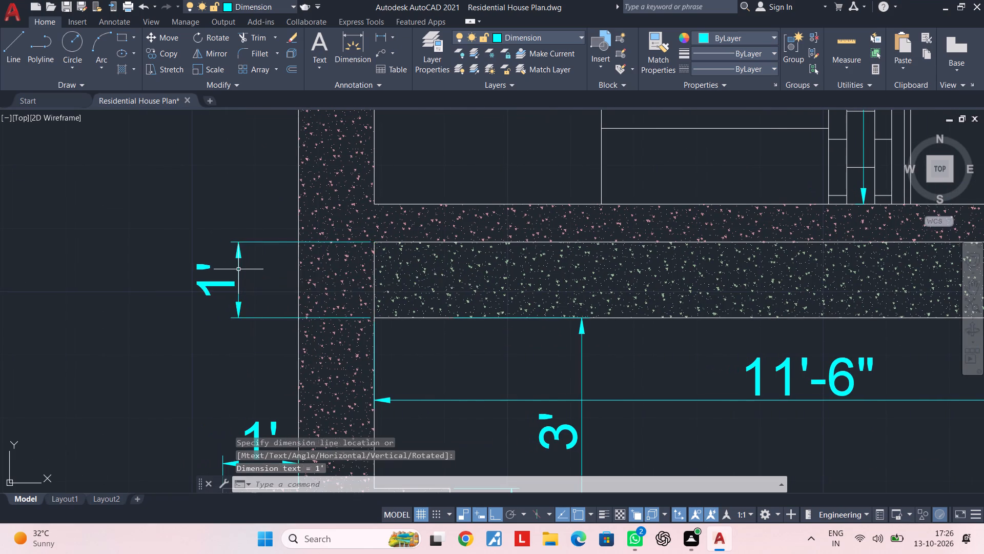
Examine the ground-floor door, window and slab area for dimensions that are still missing.
{"action": "scroll", "coordinate": [239, 274], "scroll_direction": "down", "scroll_amount": 3}
{"action": "middle_click_drag", "start_coordinate": [241, 276], "coordinate": [263, 353]}
{"action": "scroll", "coordinate": [312, 336], "scroll_direction": "up", "scroll_amount": 3}
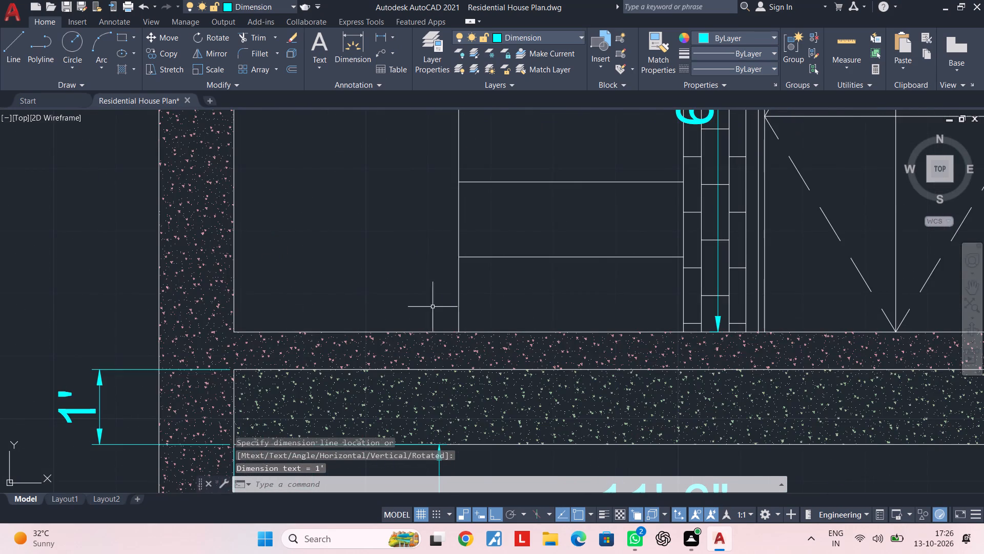
{"action": "scroll", "coordinate": [434, 307], "scroll_direction": "down", "scroll_amount": 2}
{"action": "middle_click_drag", "start_coordinate": [412, 305], "coordinate": [251, 303]}
{"action": "middle_click_drag", "start_coordinate": [470, 313], "coordinate": [375, 360]}
{"action": "scroll", "coordinate": [392, 347], "scroll_direction": "up", "scroll_amount": 2}
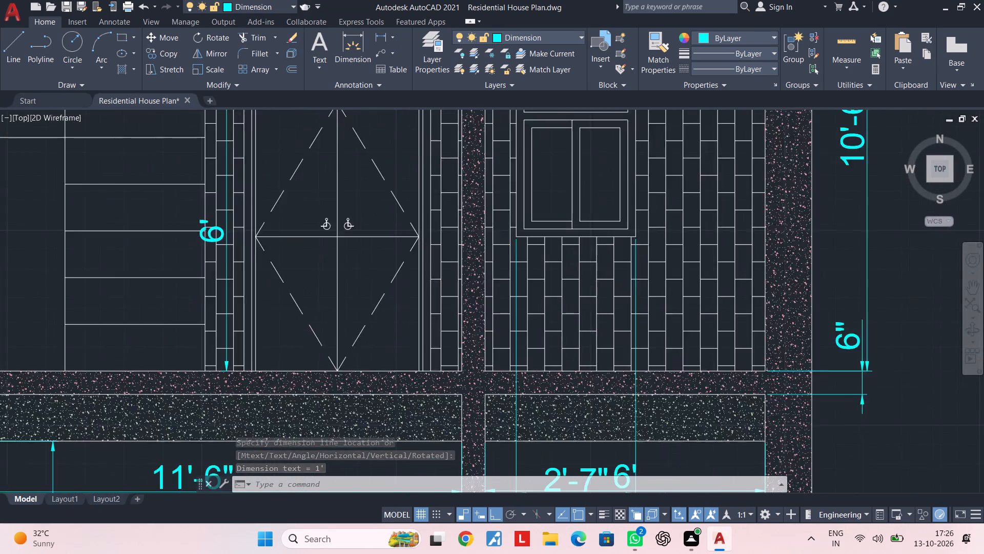
{"action": "middle_click_drag", "start_coordinate": [392, 347], "coordinate": [368, 379]}
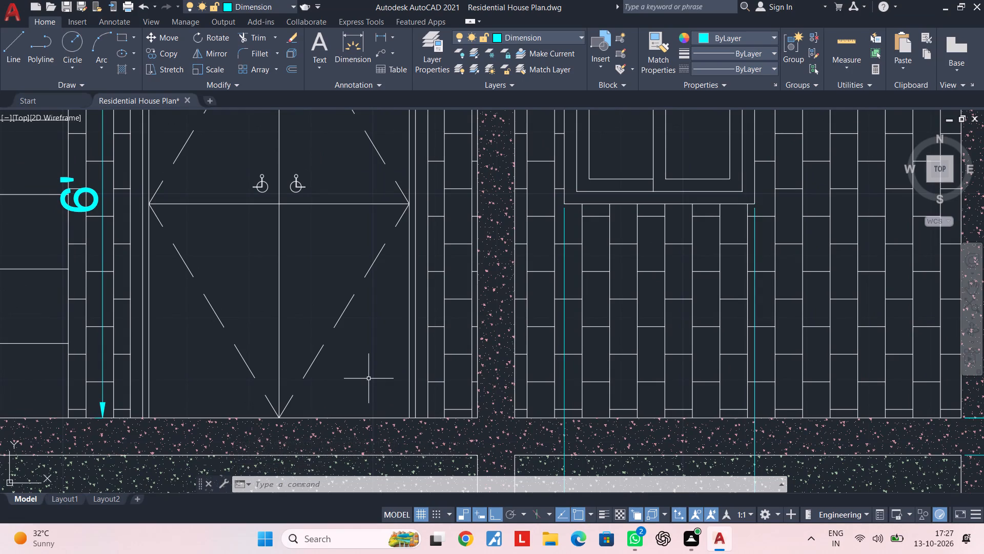
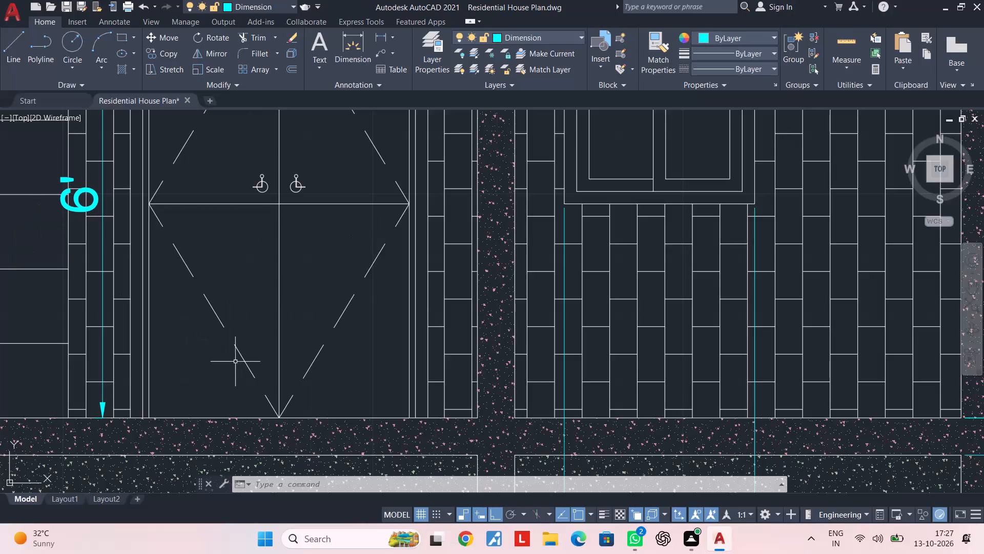
Look over the building section from the footings to the roof room, checking its doors, windows and dimensions.
{"action": "scroll", "coordinate": [239, 362], "scroll_direction": "down", "scroll_amount": 2}
{"action": "scroll", "coordinate": [278, 327], "scroll_direction": "down", "scroll_amount": 1}
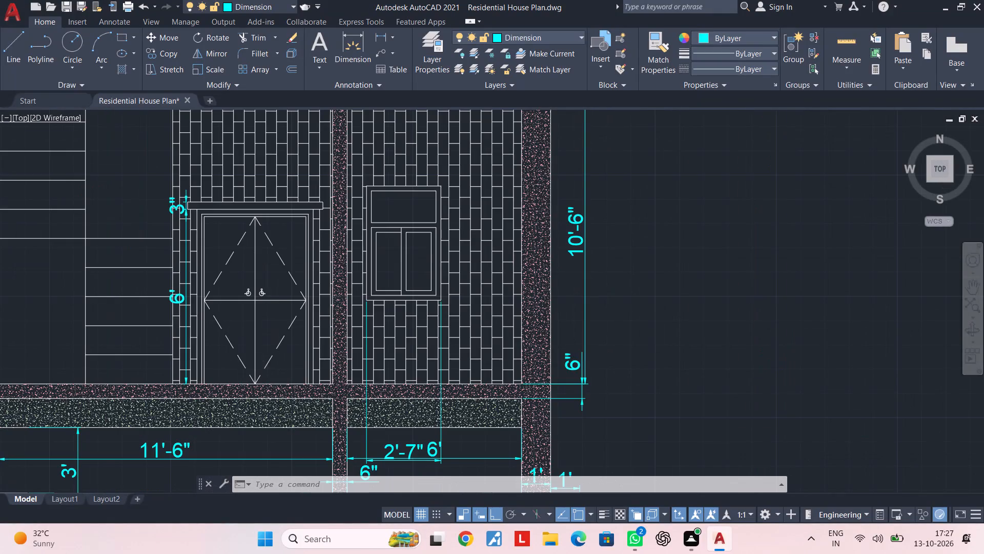
{"action": "scroll", "coordinate": [280, 351], "scroll_direction": "down", "scroll_amount": 2}
{"action": "middle_click_drag", "start_coordinate": [273, 342], "coordinate": [276, 390]}
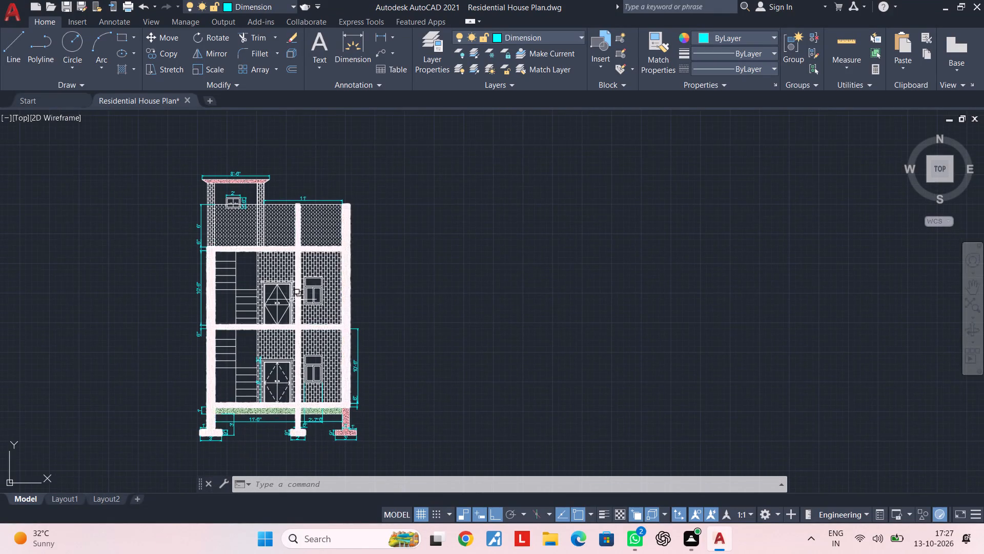
{"action": "scroll", "coordinate": [248, 275], "scroll_direction": "up", "scroll_amount": 3}
{"action": "middle_click_drag", "start_coordinate": [242, 278], "coordinate": [246, 360]}
{"action": "scroll", "coordinate": [246, 360], "scroll_direction": "down", "scroll_amount": 1}
{"action": "middle_click_drag", "start_coordinate": [246, 360], "coordinate": [303, 357]}
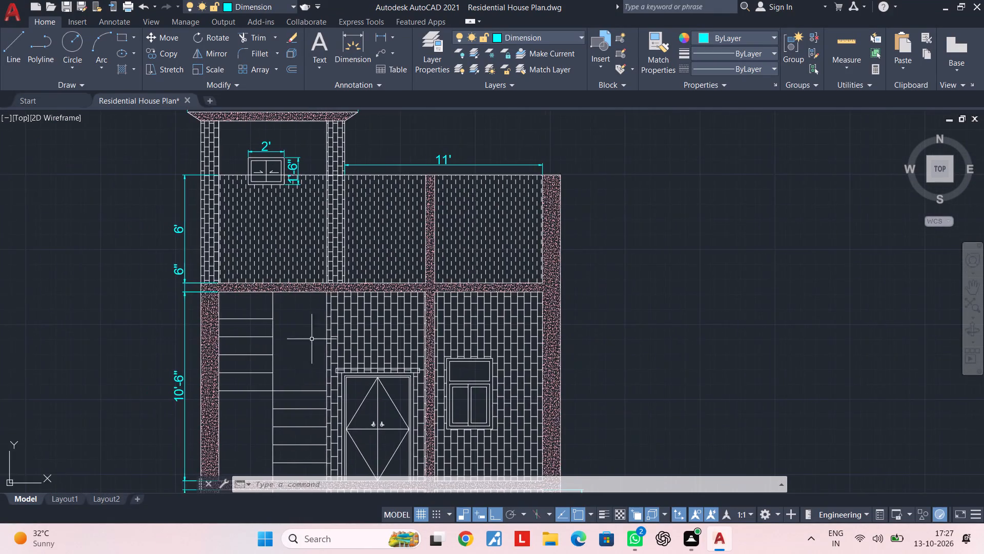
{"action": "scroll", "coordinate": [331, 289], "scroll_direction": "down", "scroll_amount": 1}
{"action": "middle_click_drag", "start_coordinate": [329, 293], "coordinate": [270, 390]}
{"action": "scroll", "coordinate": [298, 287], "scroll_direction": "up", "scroll_amount": 3}
{"action": "middle_click_drag", "start_coordinate": [266, 296], "coordinate": [327, 278]}
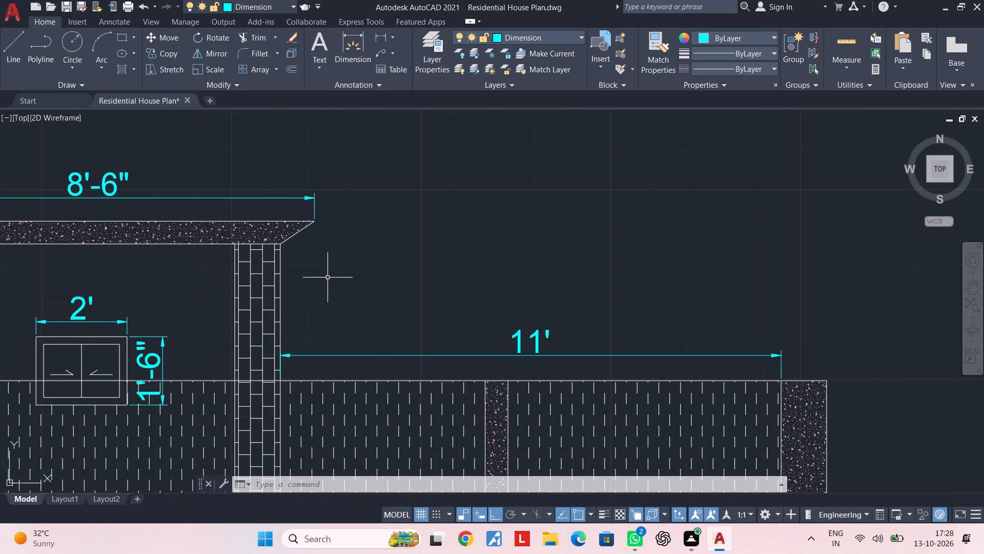
{"action": "scroll", "coordinate": [337, 302], "scroll_direction": "down", "scroll_amount": 2}
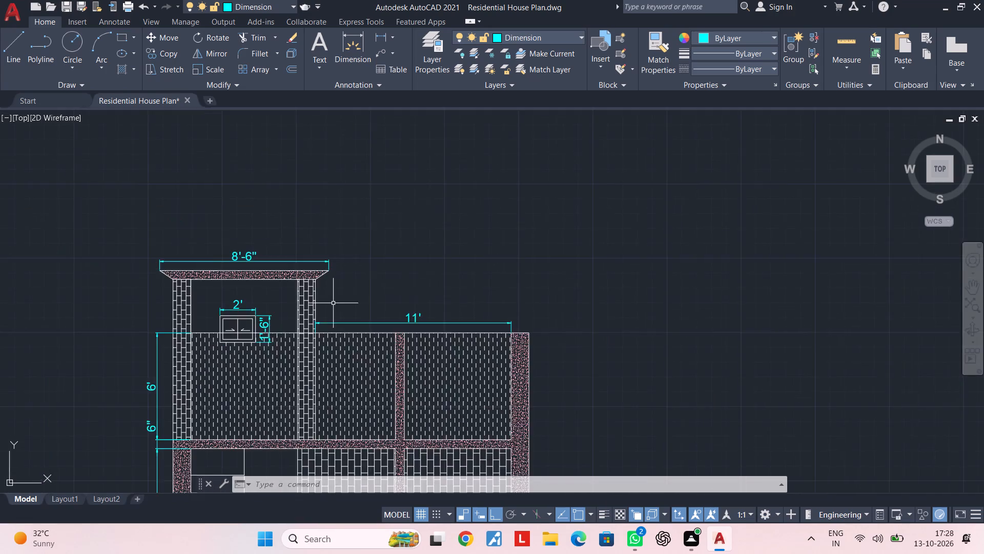
{"action": "middle_click_drag", "start_coordinate": [332, 304], "coordinate": [122, 222]}
{"action": "middle_click_drag", "start_coordinate": [107, 264], "coordinate": [109, 230]}
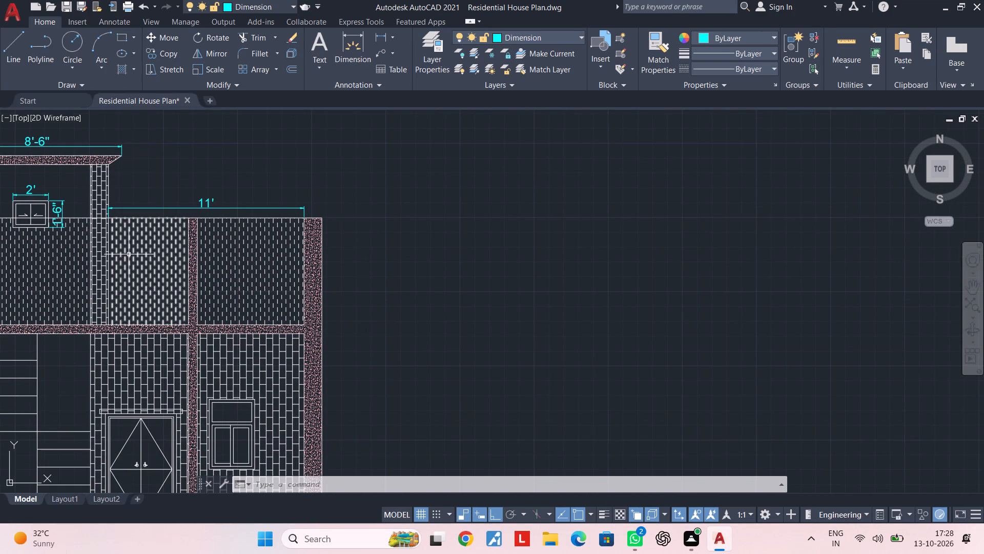
{"action": "scroll", "coordinate": [119, 290], "scroll_direction": "down", "scroll_amount": 1}
{"action": "middle_click_drag", "start_coordinate": [167, 295], "coordinate": [296, 204]}
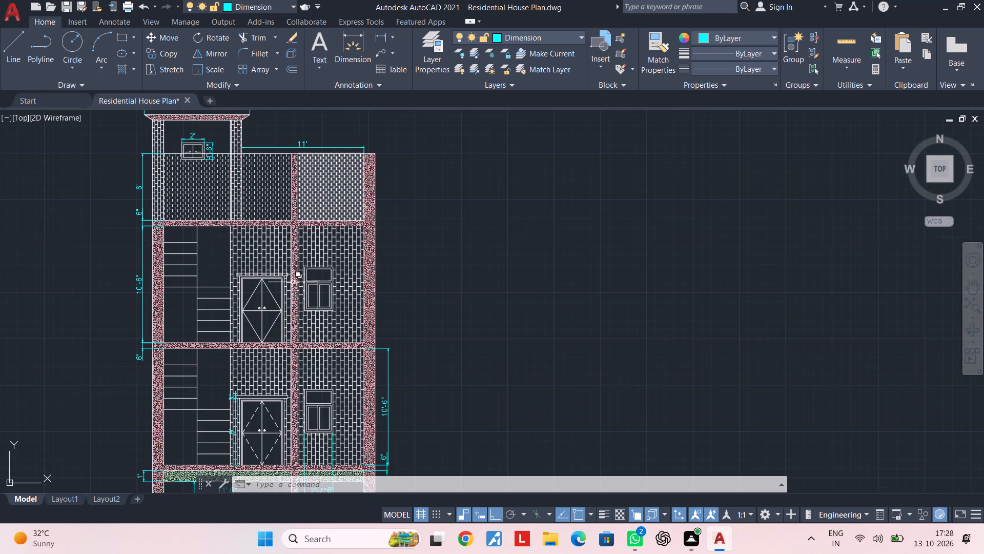
{"action": "middle_click_drag", "start_coordinate": [293, 282], "coordinate": [323, 218]}
{"action": "middle_click_drag", "start_coordinate": [346, 397], "coordinate": [351, 314]}
{"action": "scroll", "coordinate": [302, 288], "scroll_direction": "up", "scroll_amount": 1}
{"action": "key", "text": "Escape"}
{"action": "key", "text": "Escape"}
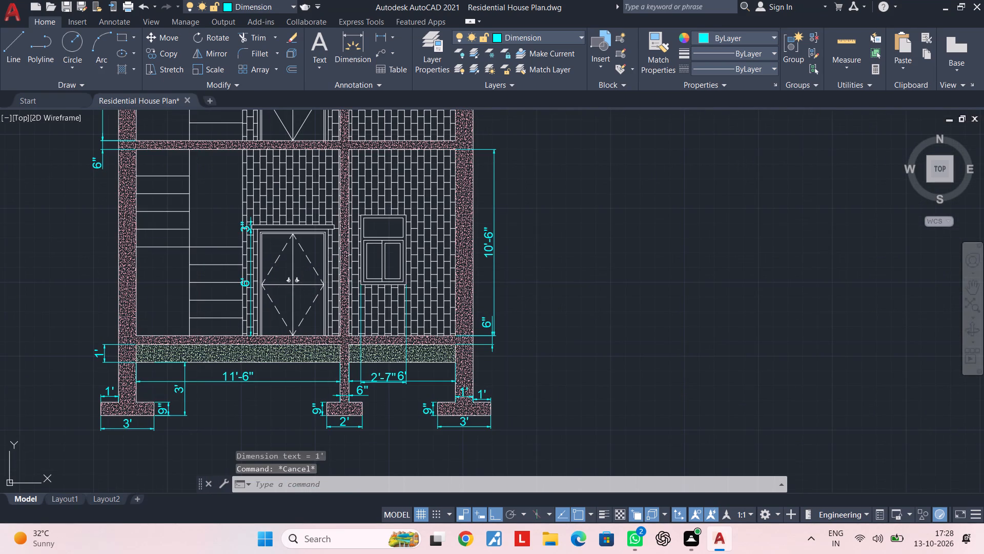
Match the dashed swing-line properties of the lower-storey door onto the four diagonal swing lines of the upper-storey door.
{"action": "middle_click_drag", "start_coordinate": [302, 283], "coordinate": [301, 421]}
{"action": "middle_click_drag", "start_coordinate": [304, 289], "coordinate": [304, 311]}
{"action": "key", "text": "Escape"}
{"action": "key", "text": "m"}
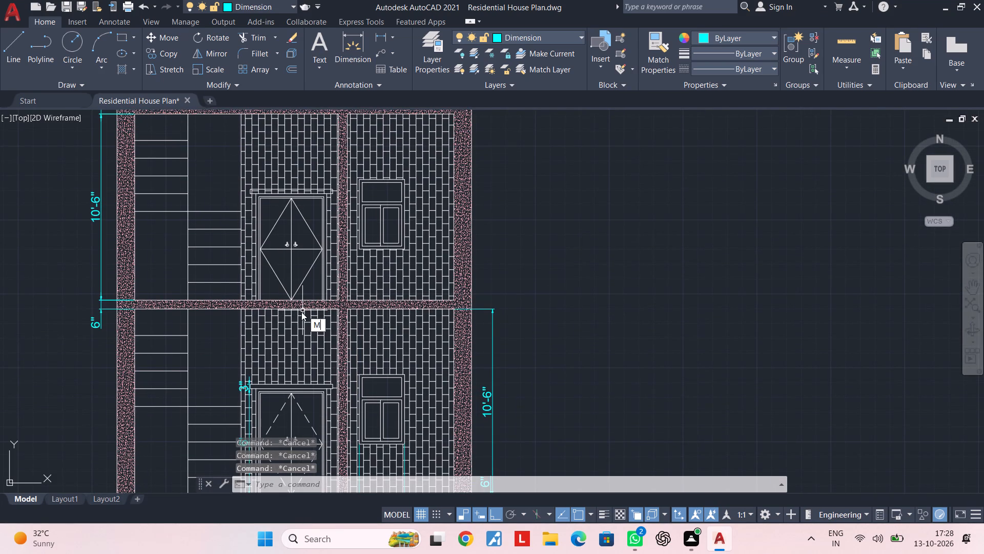
{"action": "type", "text": "A"}
{"action": "key", "text": "space"}
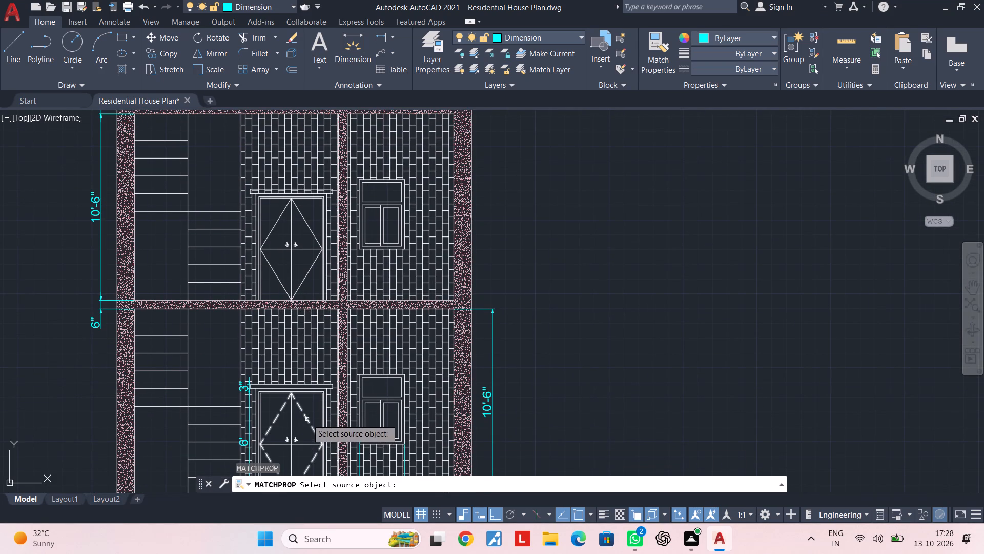
{"action": "left_click", "coordinate": [307, 419]}
{"action": "left_click", "coordinate": [304, 276]}
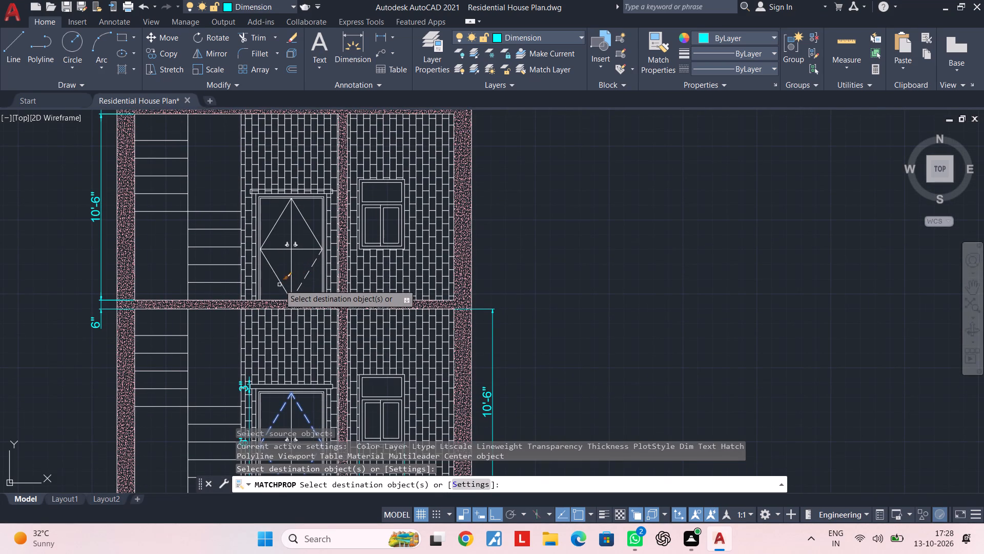
{"action": "left_click", "coordinate": [280, 283]}
{"action": "scroll", "coordinate": [278, 211], "scroll_direction": "up", "scroll_amount": 2}
{"action": "left_click", "coordinate": [278, 226]}
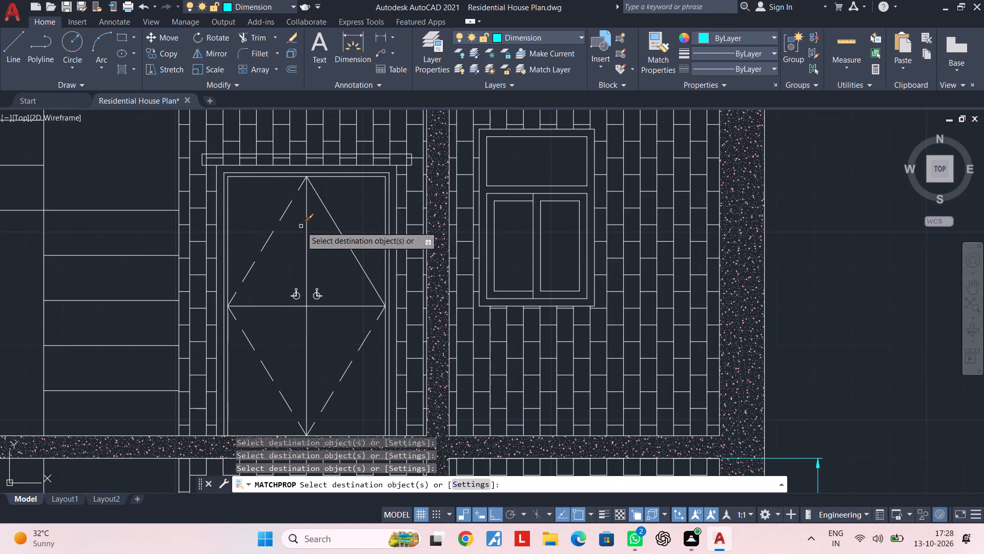
{"action": "left_click", "coordinate": [335, 223]}
{"action": "key", "text": "Escape"}
{"action": "key", "text": "Escape"}
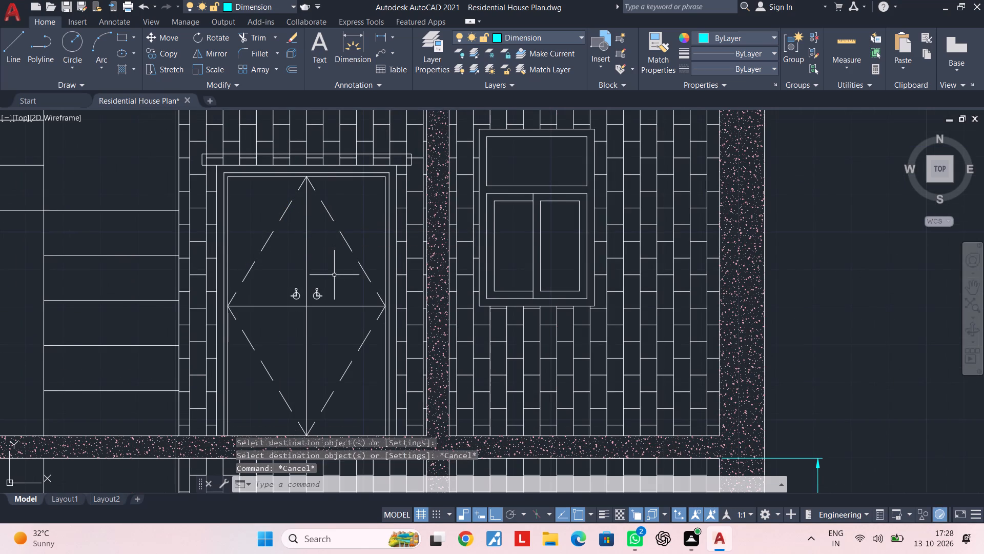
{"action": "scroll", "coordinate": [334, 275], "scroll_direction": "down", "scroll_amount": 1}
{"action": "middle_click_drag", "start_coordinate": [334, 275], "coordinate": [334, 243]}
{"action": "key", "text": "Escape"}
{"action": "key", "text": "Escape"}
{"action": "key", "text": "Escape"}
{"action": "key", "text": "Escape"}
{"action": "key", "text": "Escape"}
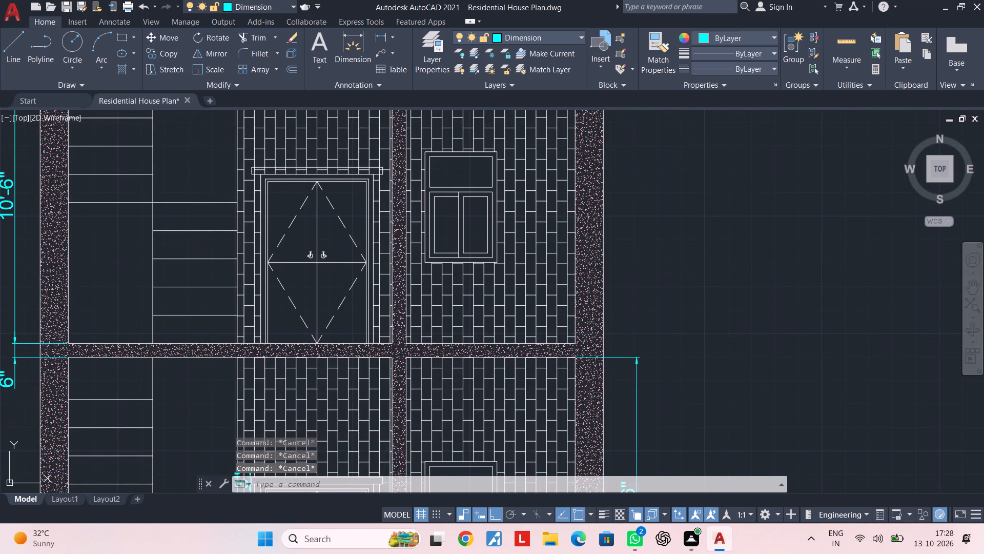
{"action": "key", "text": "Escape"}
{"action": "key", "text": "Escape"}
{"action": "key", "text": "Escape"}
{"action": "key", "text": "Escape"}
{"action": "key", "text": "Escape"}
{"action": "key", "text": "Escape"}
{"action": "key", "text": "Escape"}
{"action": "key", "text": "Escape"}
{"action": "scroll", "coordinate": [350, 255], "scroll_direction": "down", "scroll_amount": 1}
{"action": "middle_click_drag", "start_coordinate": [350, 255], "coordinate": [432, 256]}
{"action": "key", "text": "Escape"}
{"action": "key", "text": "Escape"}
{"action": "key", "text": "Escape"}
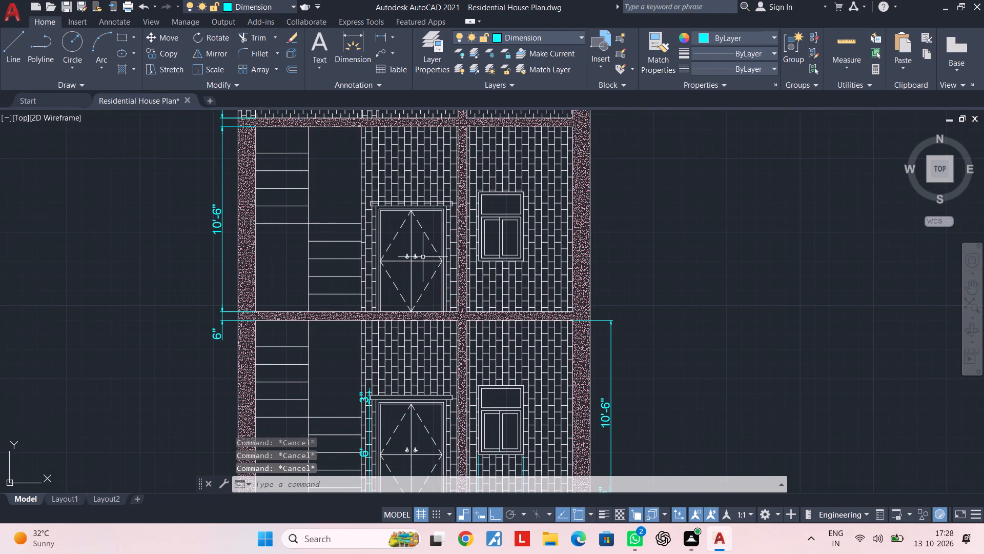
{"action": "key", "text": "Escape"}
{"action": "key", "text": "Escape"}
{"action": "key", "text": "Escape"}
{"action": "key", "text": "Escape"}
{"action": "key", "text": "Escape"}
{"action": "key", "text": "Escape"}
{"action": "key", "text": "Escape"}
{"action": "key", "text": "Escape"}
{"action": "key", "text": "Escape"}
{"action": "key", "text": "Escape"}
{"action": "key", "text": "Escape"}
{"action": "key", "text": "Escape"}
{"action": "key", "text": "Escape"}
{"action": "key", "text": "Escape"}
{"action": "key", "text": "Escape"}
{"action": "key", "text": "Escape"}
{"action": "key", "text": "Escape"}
Add a linear dimension for the clear width between the roof room's two brick walls, placed above the small window's width dimension.
{"action": "scroll", "coordinate": [393, 306], "scroll_direction": "down", "scroll_amount": 1}
{"action": "middle_click_drag", "start_coordinate": [393, 306], "coordinate": [407, 387]}
{"action": "scroll", "coordinate": [377, 192], "scroll_direction": "up", "scroll_amount": 3}
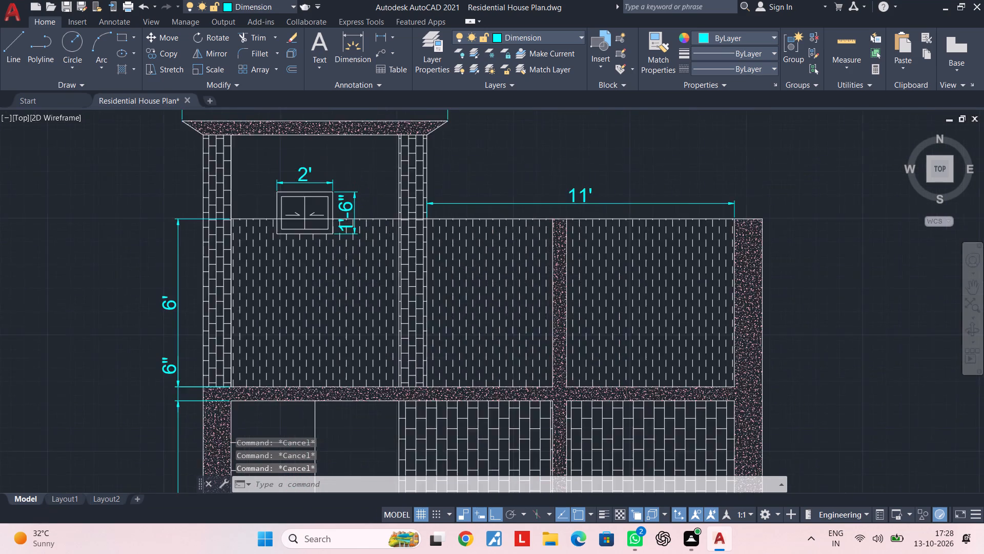
{"action": "middle_click_drag", "start_coordinate": [381, 193], "coordinate": [488, 247]}
{"action": "key", "text": "Escape"}
{"action": "key", "text": "Escape"}
{"action": "key", "text": "Escape"}
{"action": "key", "text": "Escape"}
{"action": "left_click", "coordinate": [379, 33]}
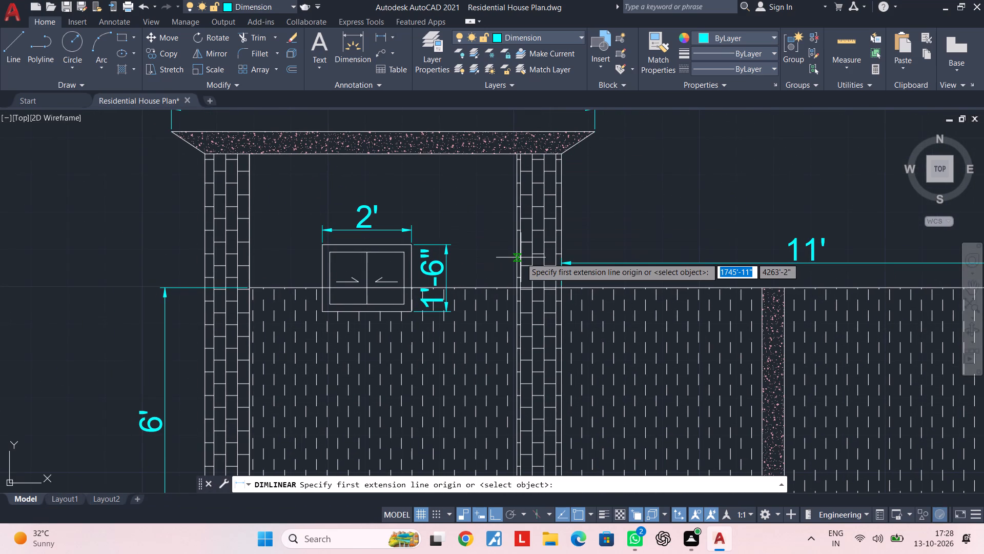
{"action": "scroll", "coordinate": [519, 285], "scroll_direction": "up", "scroll_amount": 3}
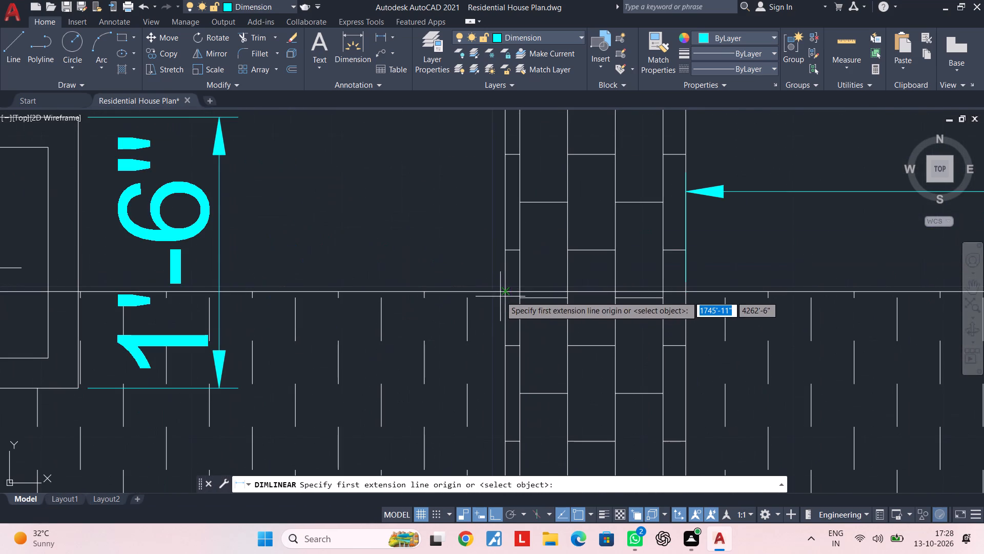
{"action": "left_click", "coordinate": [501, 292]}
{"action": "scroll", "coordinate": [356, 296], "scroll_direction": "down", "scroll_amount": 2}
{"action": "middle_click_drag", "start_coordinate": [358, 295], "coordinate": [635, 283]}
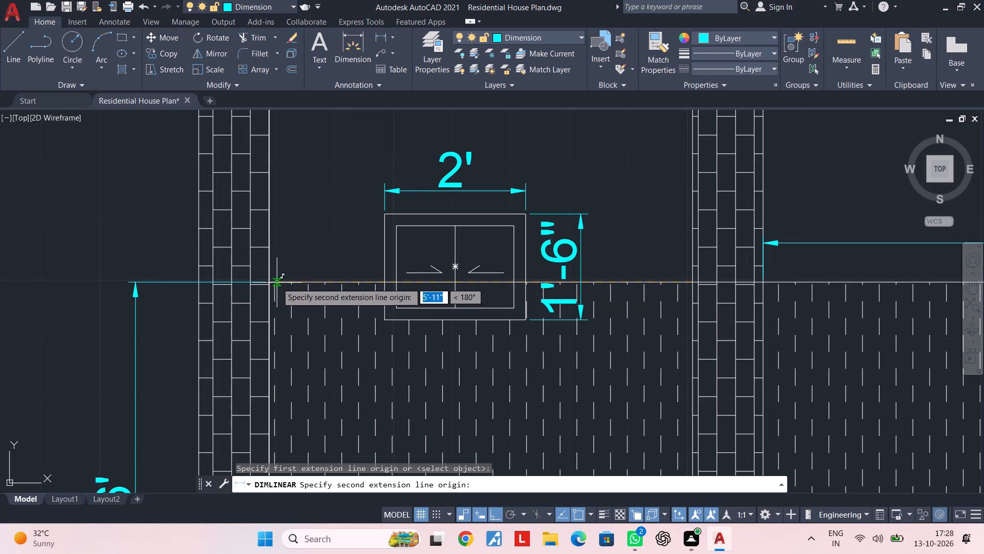
{"action": "left_click", "coordinate": [271, 282]}
{"action": "scroll", "coordinate": [320, 221], "scroll_direction": "down", "scroll_amount": 1}
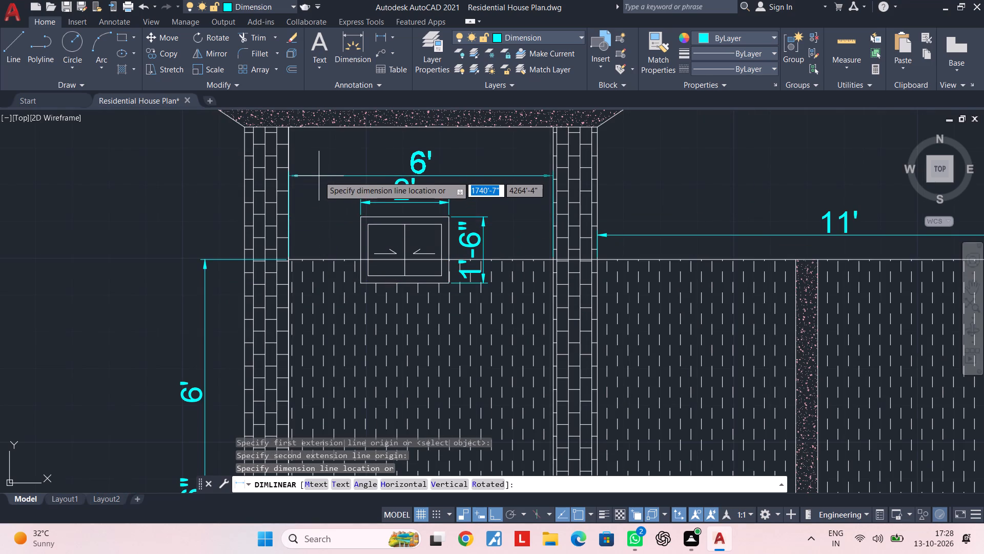
{"action": "left_click", "coordinate": [317, 172]}
{"action": "key", "text": "Escape"}
{"action": "key", "text": "Escape"}
{"action": "middle_click_drag", "start_coordinate": [486, 180], "coordinate": [407, 193]}
{"action": "key", "text": "Escape"}
{"action": "key", "text": "Escape"}
{"action": "middle_click", "coordinate": [462, 209]}
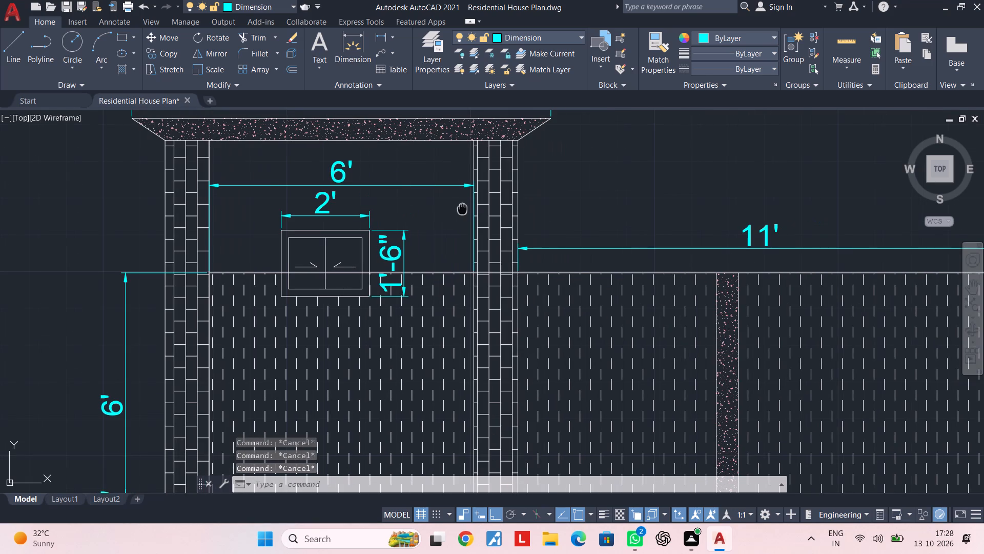
{"action": "key", "text": "Escape"}
{"action": "key", "text": "Escape"}
{"action": "key", "text": "Escape"}
{"action": "key", "text": "Escape"}
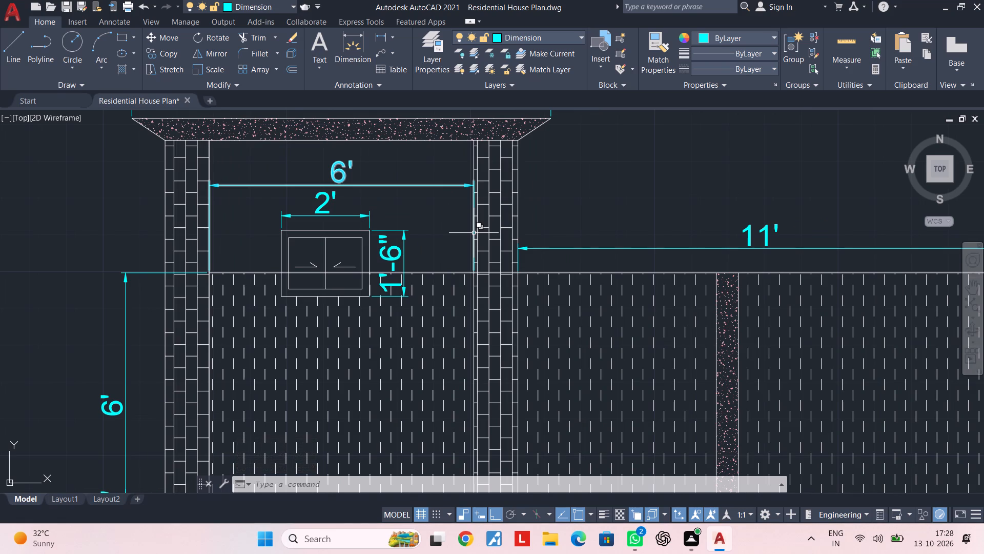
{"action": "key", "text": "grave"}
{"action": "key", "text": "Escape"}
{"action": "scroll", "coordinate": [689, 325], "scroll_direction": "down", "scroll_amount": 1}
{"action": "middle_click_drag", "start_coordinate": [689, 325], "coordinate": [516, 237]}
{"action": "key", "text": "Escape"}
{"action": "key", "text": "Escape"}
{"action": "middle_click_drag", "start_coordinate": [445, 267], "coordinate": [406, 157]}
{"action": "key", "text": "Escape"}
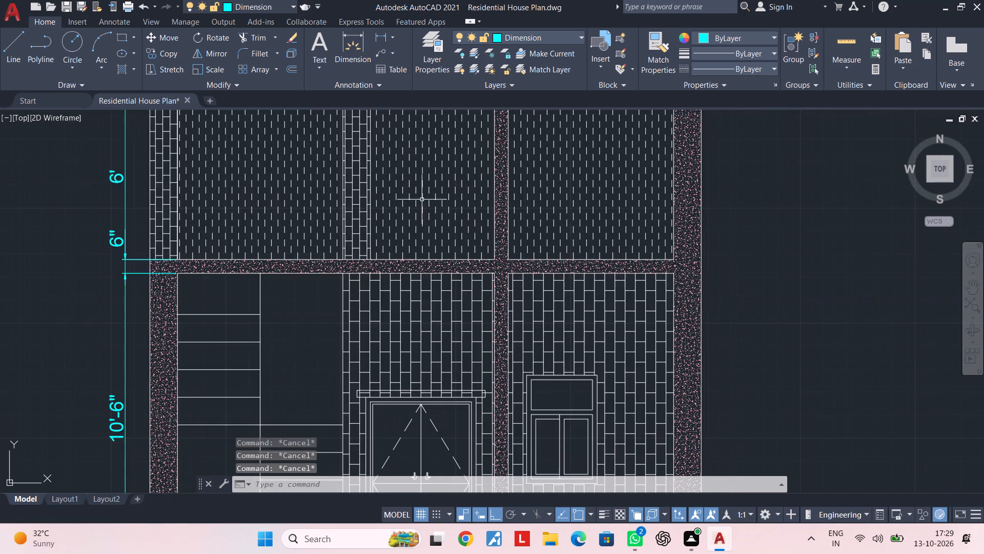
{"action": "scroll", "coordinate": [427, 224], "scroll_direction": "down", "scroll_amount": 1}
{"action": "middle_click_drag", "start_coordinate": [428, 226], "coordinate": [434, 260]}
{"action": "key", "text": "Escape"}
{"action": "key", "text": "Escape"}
Copy the two opening marks from the roof room's small window onto the double sashes of the upper-storey window.
{"action": "scroll", "coordinate": [321, 174], "scroll_direction": "up", "scroll_amount": 5}
{"action": "left_click", "coordinate": [400, 144]}
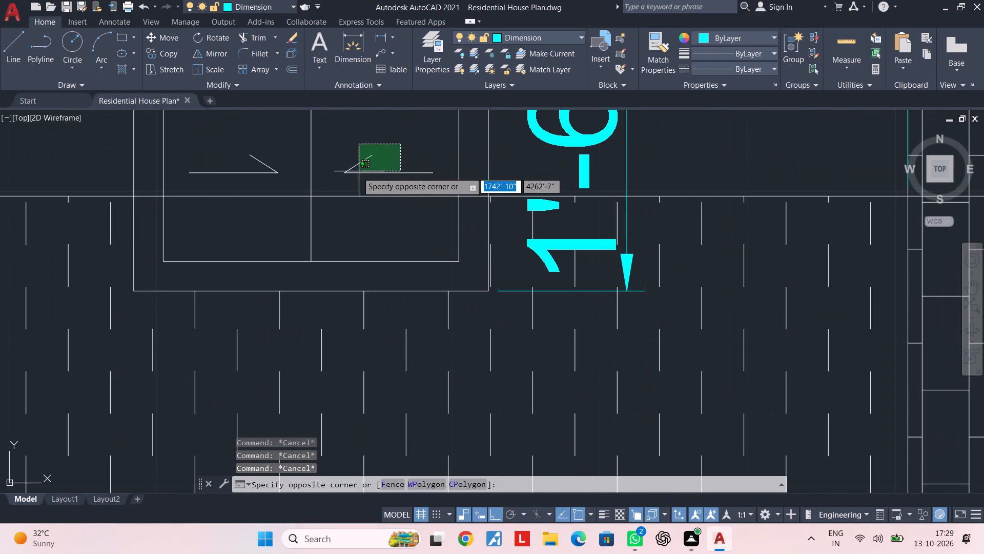
{"action": "left_click", "coordinate": [346, 179]}
{"action": "left_click", "coordinate": [270, 144]}
{"action": "left_click", "coordinate": [228, 188]}
{"action": "key", "text": "c"}
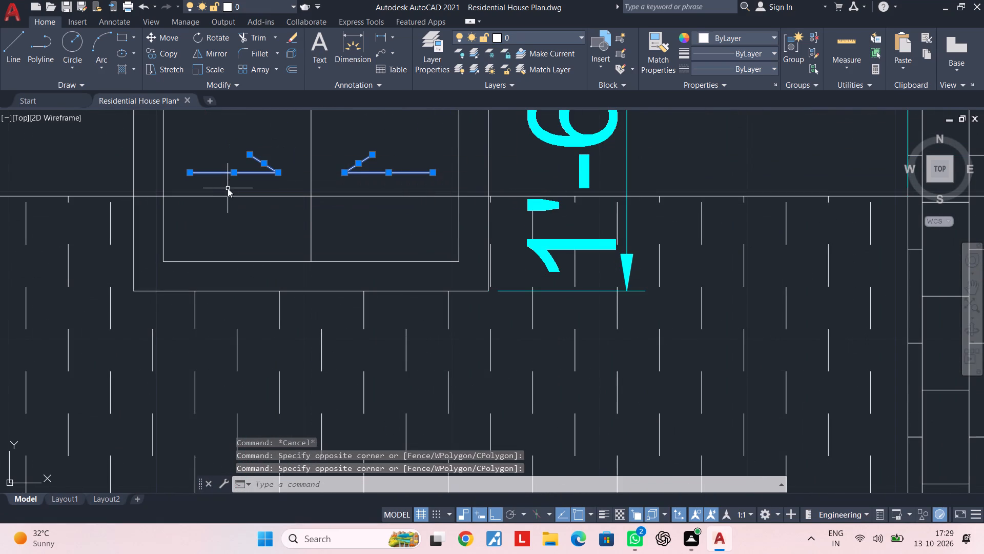
{"action": "key", "text": "o"}
{"action": "key", "text": "space"}
{"action": "left_click", "coordinate": [272, 167]}
{"action": "scroll", "coordinate": [468, 264], "scroll_direction": "down", "scroll_amount": 4}
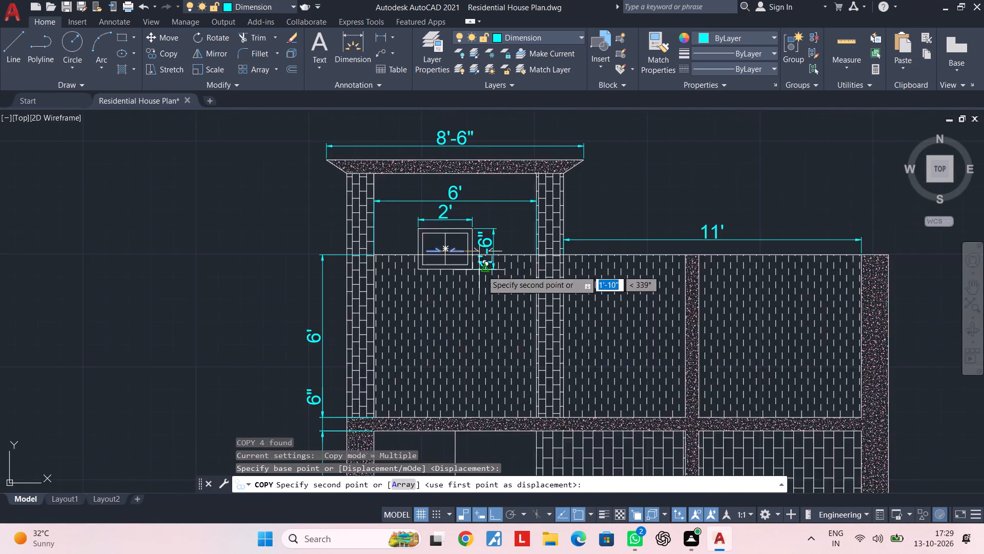
{"action": "middle_click_drag", "start_coordinate": [483, 270], "coordinate": [350, 164]}
{"action": "middle_click_drag", "start_coordinate": [508, 264], "coordinate": [459, 179]}
{"action": "left_click", "coordinate": [498, 513]}
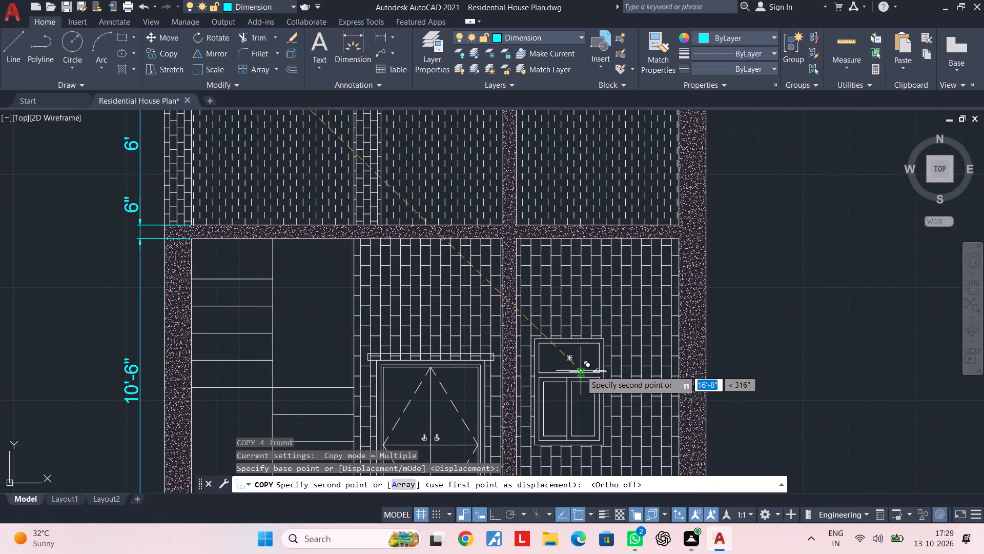
{"action": "middle_click_drag", "start_coordinate": [578, 366], "coordinate": [548, 343]}
{"action": "scroll", "coordinate": [540, 344], "scroll_direction": "up", "scroll_amount": 2}
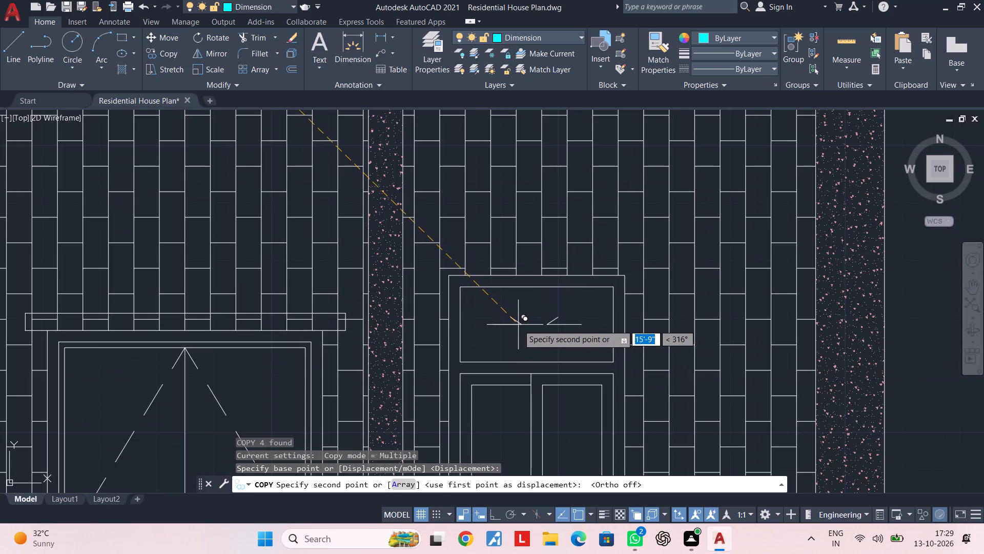
{"action": "middle_click_drag", "start_coordinate": [527, 339], "coordinate": [502, 208]}
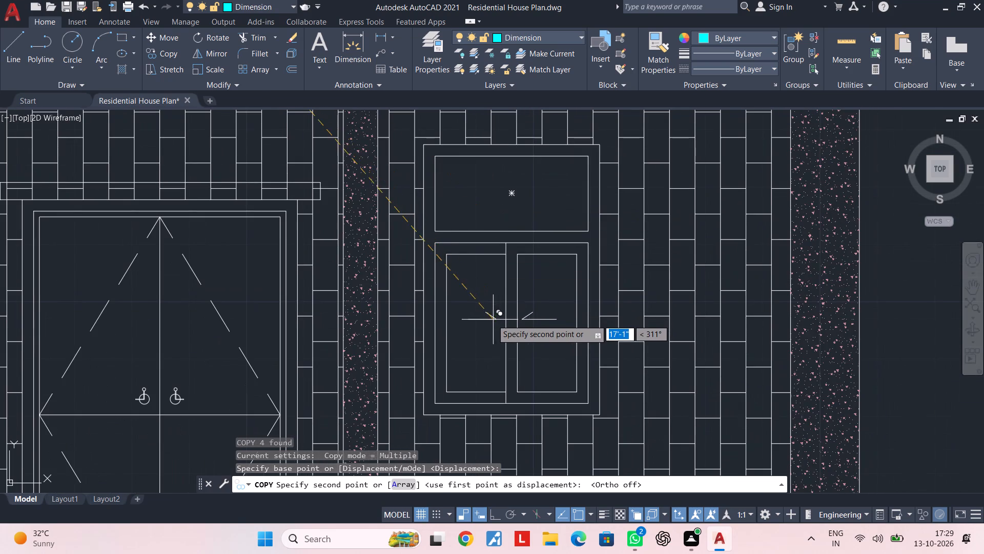
{"action": "scroll", "coordinate": [492, 320], "scroll_direction": "up", "scroll_amount": 2}
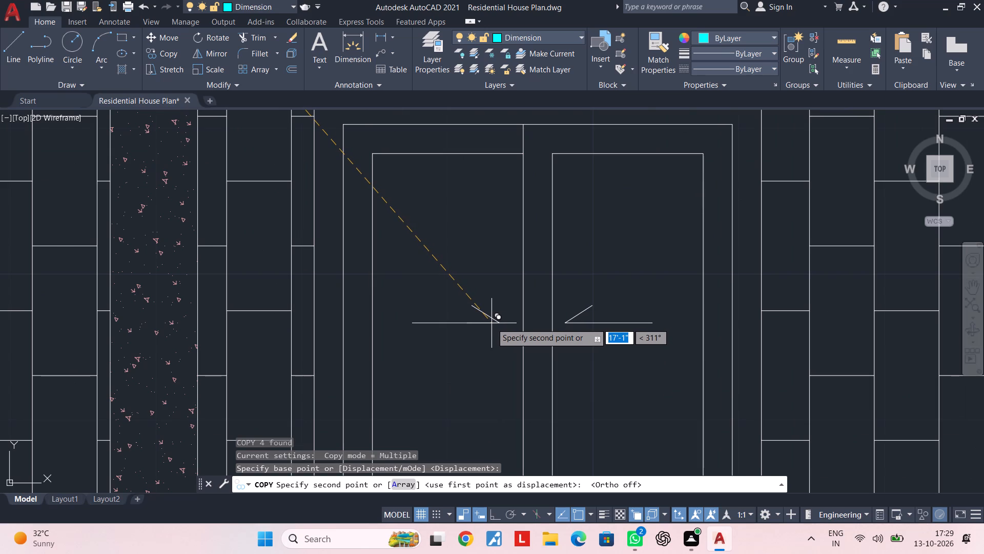
{"action": "left_click", "coordinate": [491, 323]}
{"action": "scroll", "coordinate": [487, 386], "scroll_direction": "down", "scroll_amount": 3}
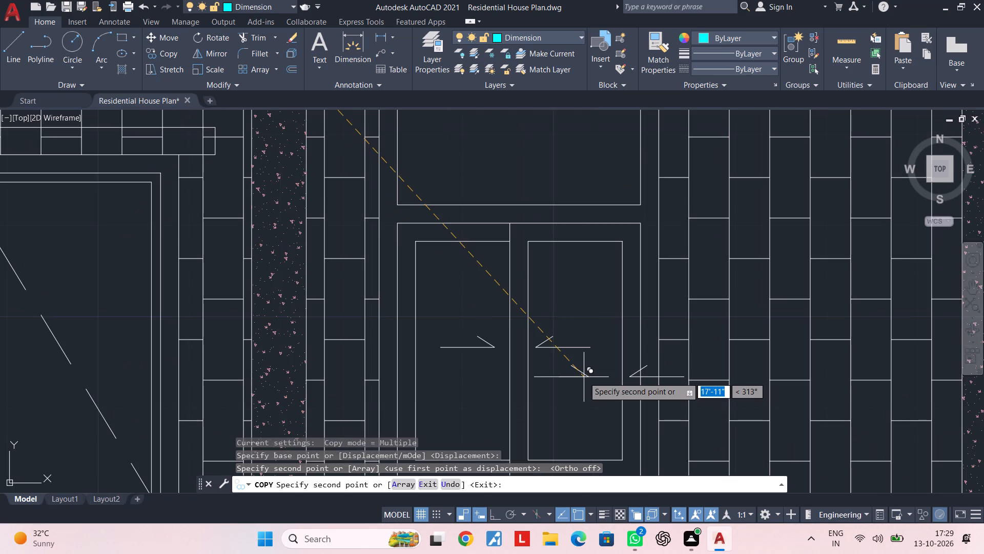
{"action": "key", "text": "Escape"}
{"action": "key", "text": "Escape"}
Move the right sash's opening mark in the upper-storey window slightly outward from the centre mullion, so it sits inside its pane.
{"action": "scroll", "coordinate": [567, 361], "scroll_direction": "up", "scroll_amount": 1}
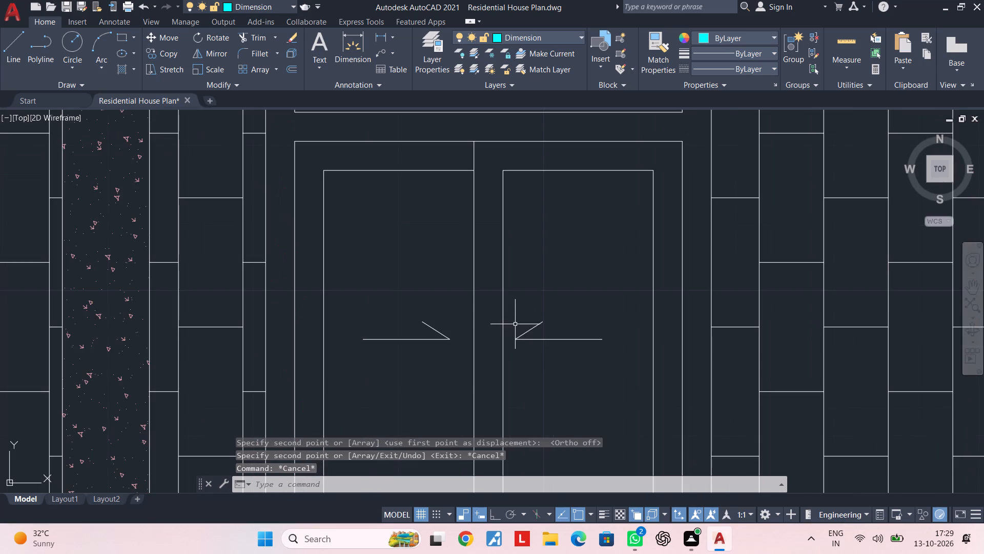
{"action": "left_click", "coordinate": [513, 318]}
{"action": "left_click", "coordinate": [626, 375]}
{"action": "type", "text": "M"}
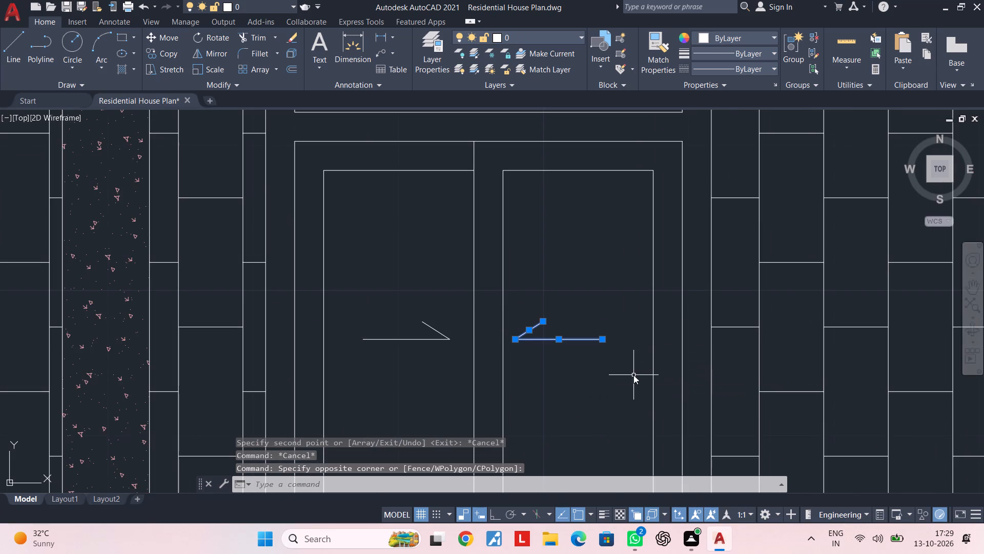
{"action": "key", "text": "space"}
{"action": "left_click", "coordinate": [582, 385]}
{"action": "left_click", "coordinate": [598, 386]}
{"action": "key", "text": "Escape"}
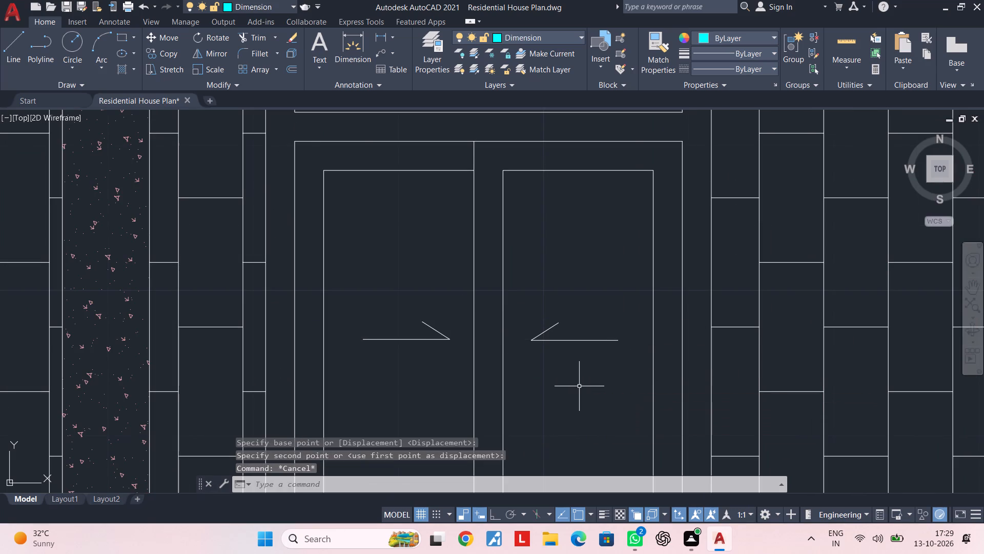
{"action": "key", "text": "Escape"}
Copy both opening marks of the upper-storey window straight down about 11'-2" onto the lower-storey window's sashes, with ortho on.
{"action": "scroll", "coordinate": [579, 386], "scroll_direction": "down", "scroll_amount": 1}
{"action": "middle_click_drag", "start_coordinate": [579, 386], "coordinate": [567, 316]}
{"action": "key", "text": "Escape"}
{"action": "scroll", "coordinate": [568, 333], "scroll_direction": "down", "scroll_amount": 1}
{"action": "middle_click_drag", "start_coordinate": [568, 335], "coordinate": [569, 260]}
{"action": "key", "text": "Escape"}
{"action": "scroll", "coordinate": [568, 293], "scroll_direction": "down", "scroll_amount": 1}
{"action": "middle_click_drag", "start_coordinate": [568, 293], "coordinate": [569, 288]}
{"action": "scroll", "coordinate": [506, 244], "scroll_direction": "up", "scroll_amount": 1}
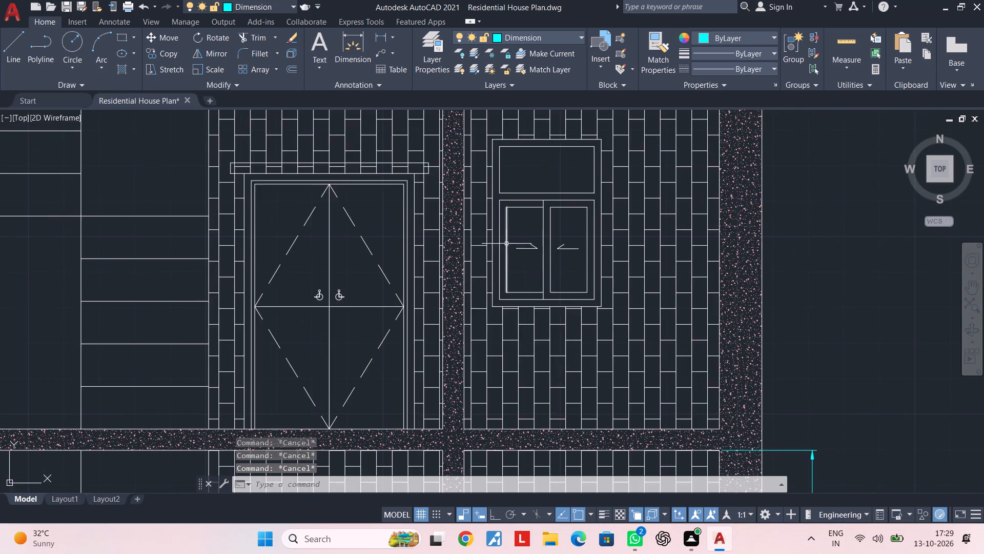
{"action": "scroll", "coordinate": [506, 244], "scroll_direction": "up", "scroll_amount": 1}
{"action": "scroll", "coordinate": [579, 238], "scroll_direction": "up", "scroll_amount": 1}
{"action": "left_click", "coordinate": [579, 238]}
{"action": "left_click", "coordinate": [543, 289]}
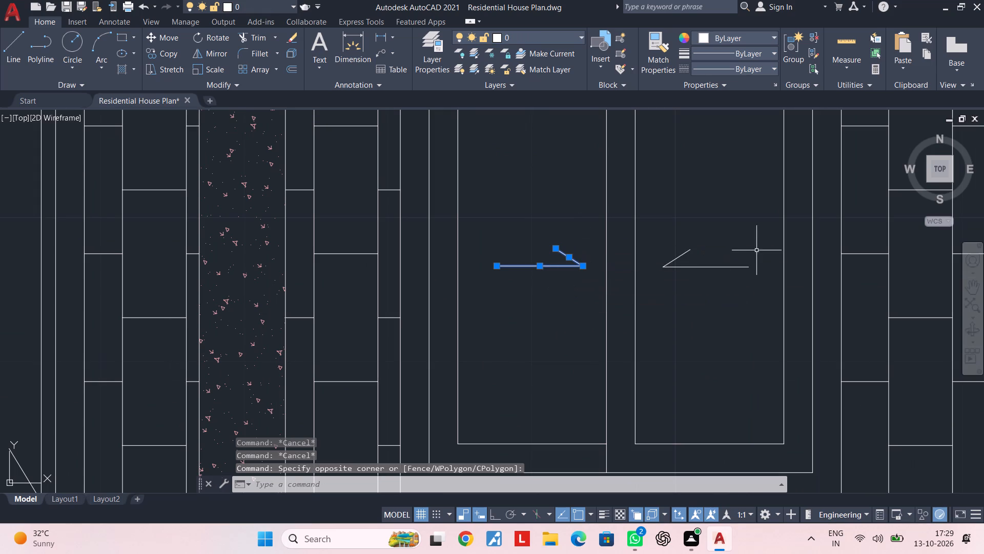
{"action": "left_click", "coordinate": [736, 236]}
{"action": "left_click", "coordinate": [663, 301]}
{"action": "type", "text": "CO"}
{"action": "key", "text": "space"}
{"action": "left_click", "coordinate": [662, 305]}
{"action": "scroll", "coordinate": [675, 359], "scroll_direction": "down", "scroll_amount": 2}
{"action": "middle_click_drag", "start_coordinate": [675, 361], "coordinate": [662, 234]}
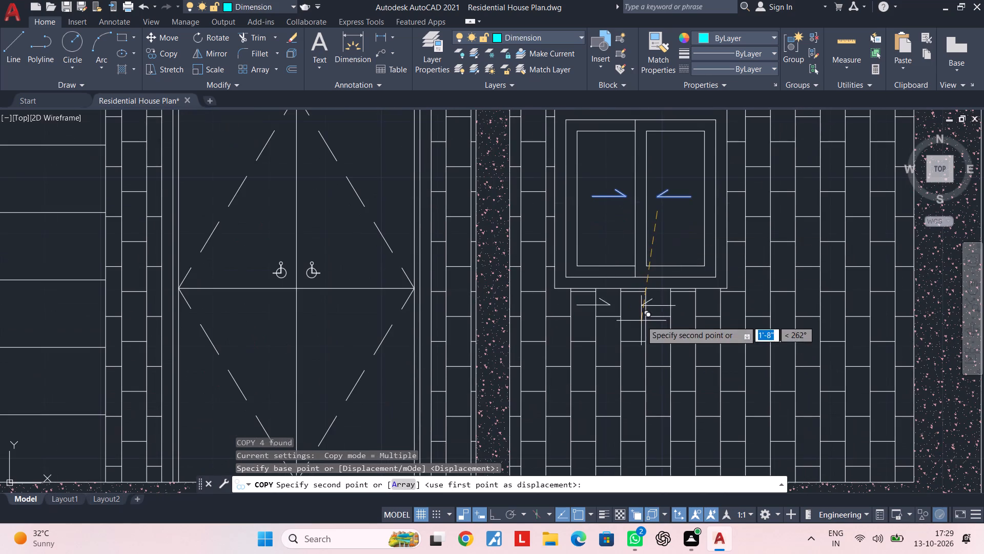
{"action": "left_click", "coordinate": [496, 517]}
{"action": "middle_click_drag", "start_coordinate": [647, 381], "coordinate": [650, 366]}
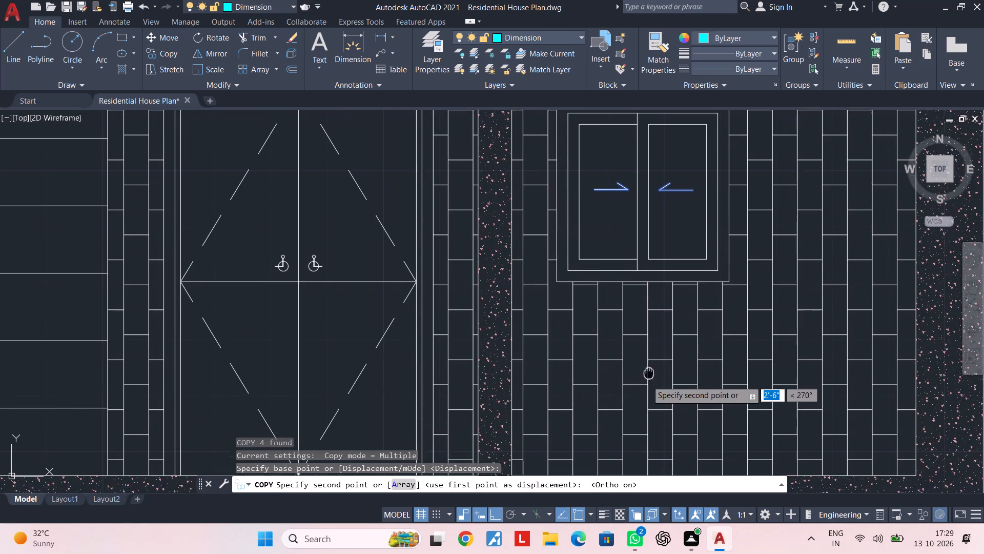
{"action": "middle_click_drag", "start_coordinate": [650, 366], "coordinate": [657, 250]}
{"action": "scroll", "coordinate": [705, 384], "scroll_direction": "down", "scroll_amount": 1}
{"action": "middle_click_drag", "start_coordinate": [705, 385], "coordinate": [674, 201]}
{"action": "scroll", "coordinate": [666, 355], "scroll_direction": "down", "scroll_amount": 1}
{"action": "middle_click_drag", "start_coordinate": [666, 355], "coordinate": [655, 298]}
{"action": "scroll", "coordinate": [649, 338], "scroll_direction": "up", "scroll_amount": 2}
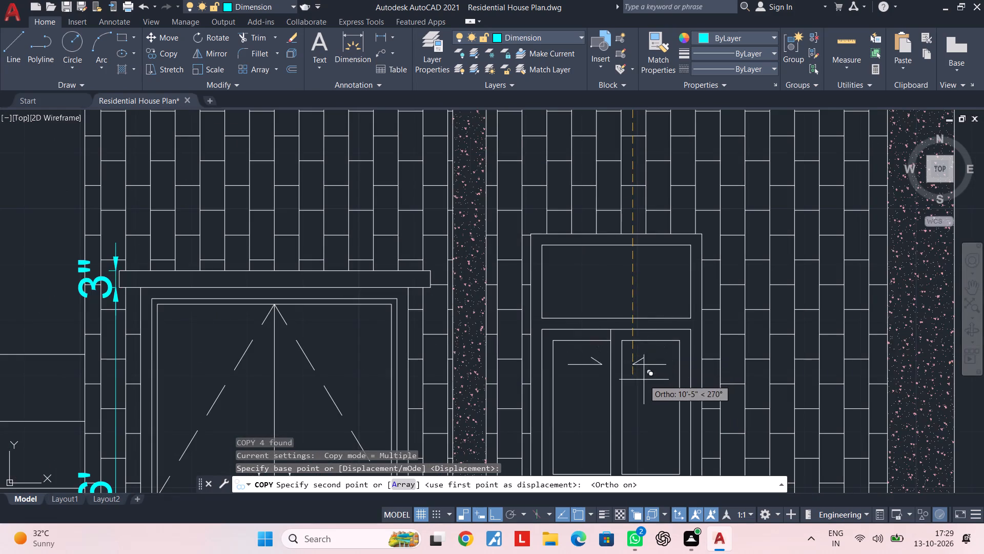
{"action": "middle_click_drag", "start_coordinate": [642, 390], "coordinate": [631, 278]}
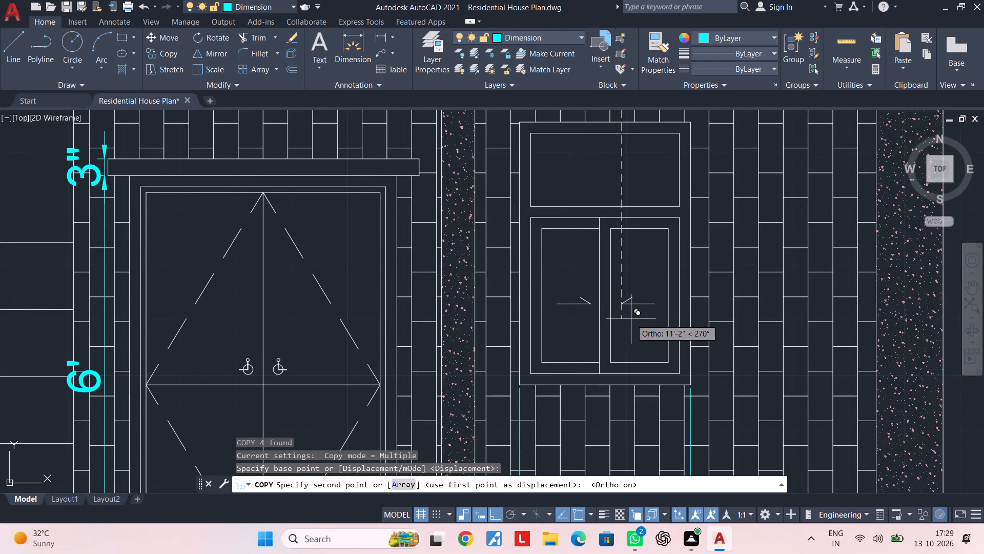
{"action": "left_click", "coordinate": [630, 317]}
{"action": "key", "text": "Escape"}
{"action": "key", "text": "Escape"}
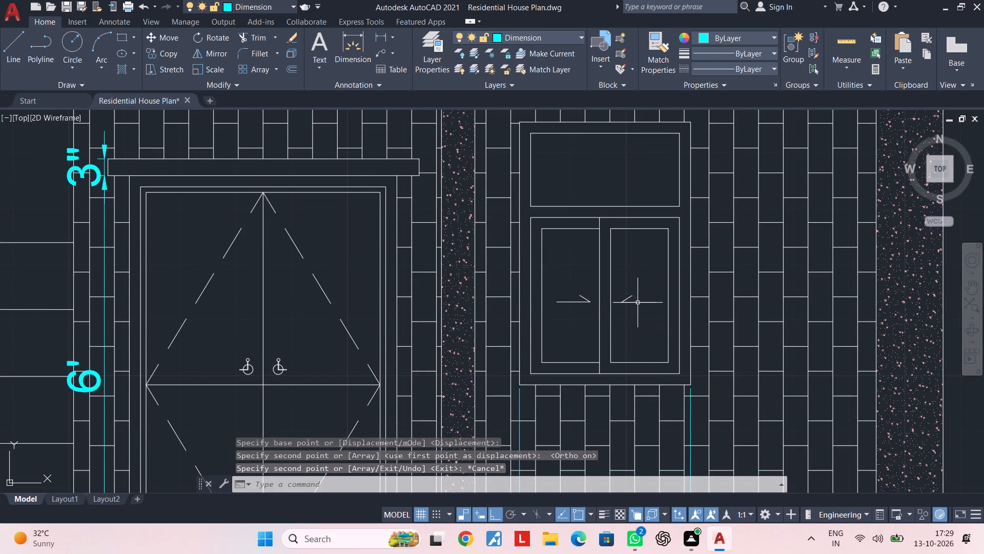
{"action": "key", "text": "Escape"}
{"action": "key", "text": "Escape"}
{"action": "key", "text": "Escape"}
{"action": "key", "text": "Escape"}
{"action": "key", "text": "Escape"}
{"action": "key", "text": "Escape"}
Look over the lower storey and the footings below it, checking the window marks and the footing dimensions.
{"action": "scroll", "coordinate": [632, 288], "scroll_direction": "down", "scroll_amount": 2}
{"action": "middle_click_drag", "start_coordinate": [632, 305], "coordinate": [619, 373]}
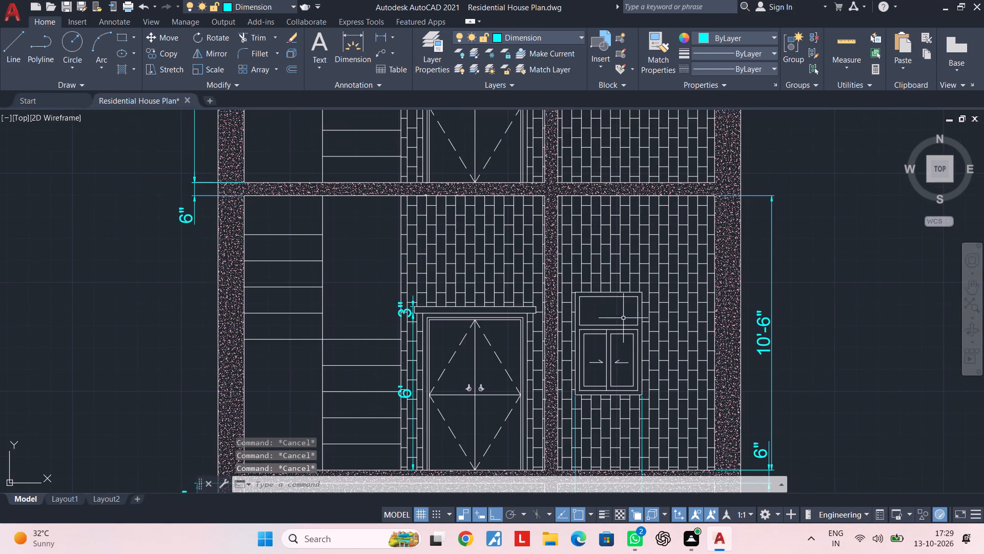
{"action": "middle_click_drag", "start_coordinate": [623, 318], "coordinate": [621, 421]}
{"action": "scroll", "coordinate": [621, 407], "scroll_direction": "down", "scroll_amount": 2}
{"action": "middle_click_drag", "start_coordinate": [621, 407], "coordinate": [618, 266]}
{"action": "key", "text": "Escape"}
{"action": "key", "text": "Escape"}
{"action": "middle_click_drag", "start_coordinate": [641, 349], "coordinate": [626, 283]}
{"action": "key", "text": "Escape"}
{"action": "key", "text": "Escape"}
{"action": "key", "text": "Escape"}
{"action": "key", "text": "Escape"}
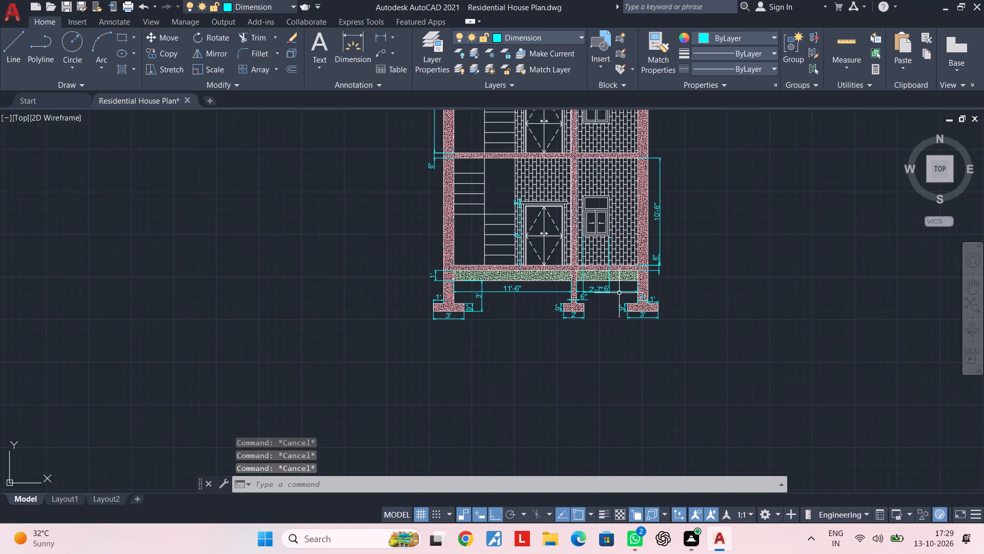
{"action": "key", "text": "Escape"}
{"action": "key", "text": "Escape"}
{"action": "key", "text": "Escape"}
{"action": "key", "text": "Escape"}
{"action": "key", "text": "Escape"}
{"action": "key", "text": "Escape"}
{"action": "middle_click_drag", "start_coordinate": [655, 360], "coordinate": [531, 330]}
{"action": "scroll", "coordinate": [562, 268], "scroll_direction": "up", "scroll_amount": 2}
{"action": "middle_click_drag", "start_coordinate": [544, 285], "coordinate": [546, 326]}
{"action": "key", "text": "Escape"}
{"action": "key", "text": "Escape"}
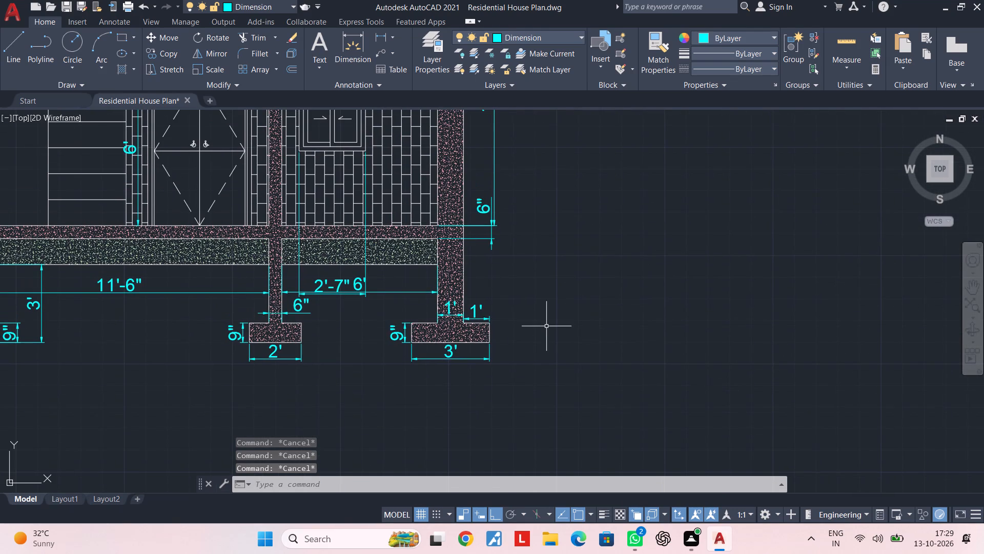
{"action": "key", "text": "Escape"}
{"action": "key", "text": "Escape"}
{"action": "key", "text": "Escape"}
{"action": "key", "text": "Escape"}
{"action": "key", "text": "Escape"}
{"action": "key", "text": "Escape"}
{"action": "key", "text": "Escape"}
{"action": "key", "text": "Escape"}
{"action": "key", "text": "Escape"}
{"action": "middle_click_drag", "start_coordinate": [549, 320], "coordinate": [542, 350]}
{"action": "key", "text": "Escape"}
{"action": "key", "text": "Escape"}
{"action": "key", "text": "Escape"}
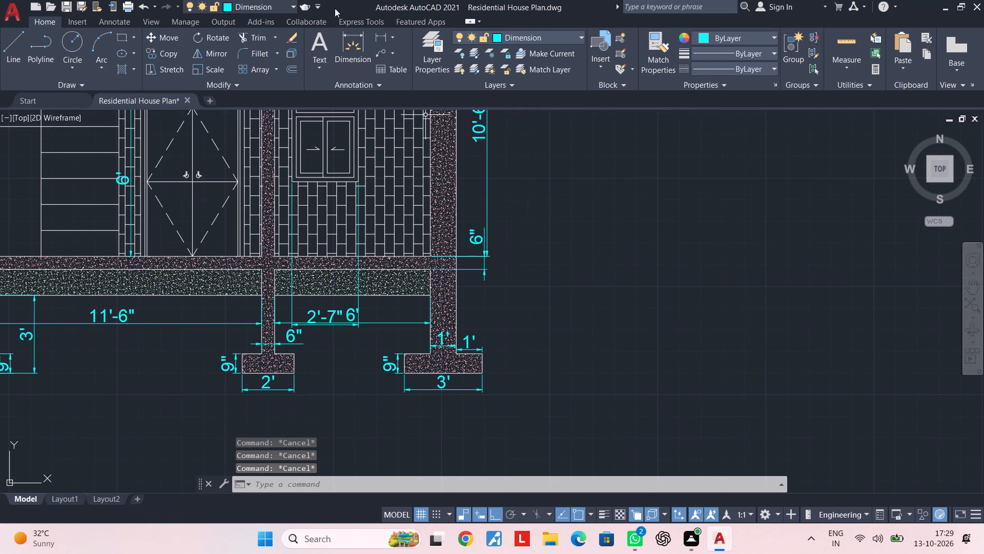
Add a multileader labelled "F1- FOOTING" pointing horizontally to the 1' wide stem above the right-hand 3' footing.
{"action": "left_click", "coordinate": [186, 18]}
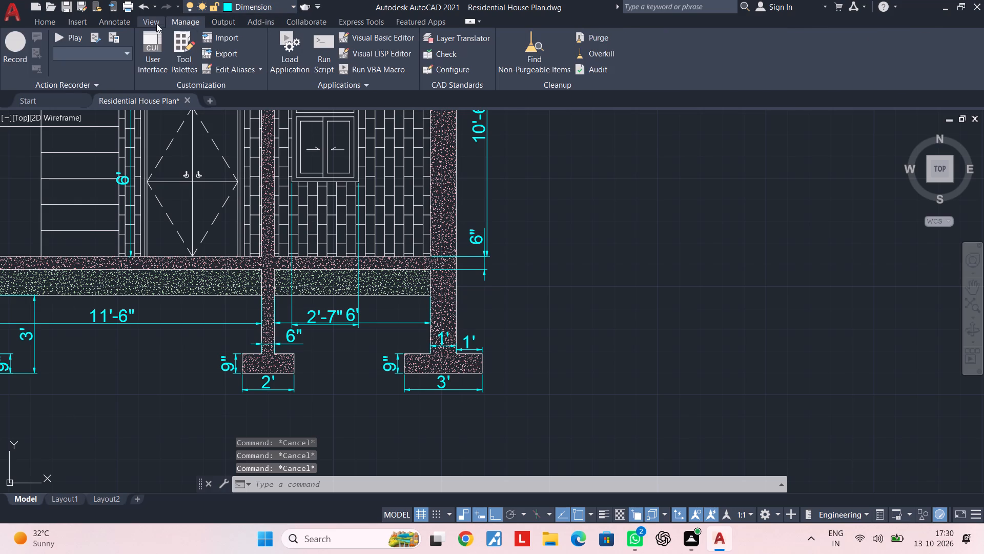
{"action": "left_click", "coordinate": [123, 21]}
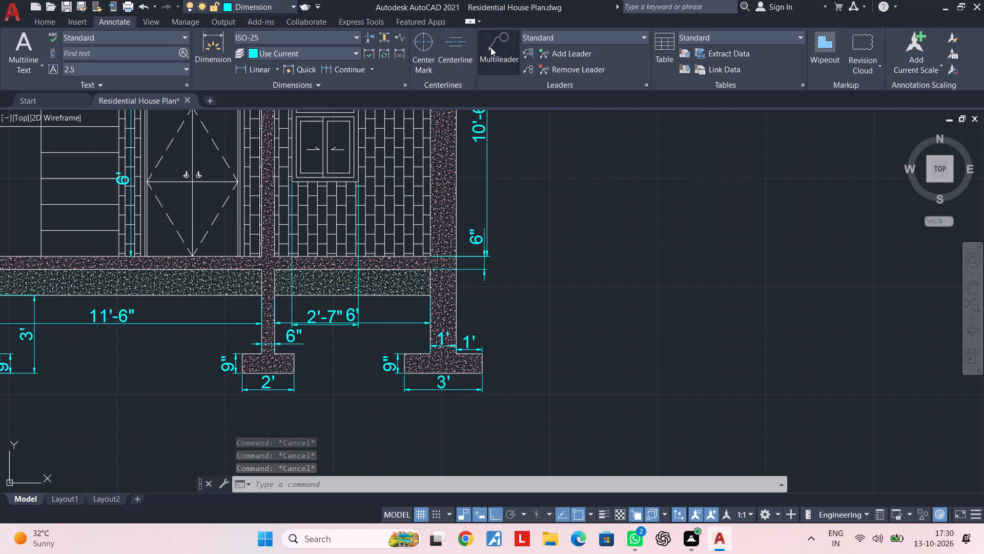
{"action": "left_click", "coordinate": [490, 47]}
{"action": "scroll", "coordinate": [455, 319], "scroll_direction": "up", "scroll_amount": 2}
{"action": "left_click", "coordinate": [437, 334]}
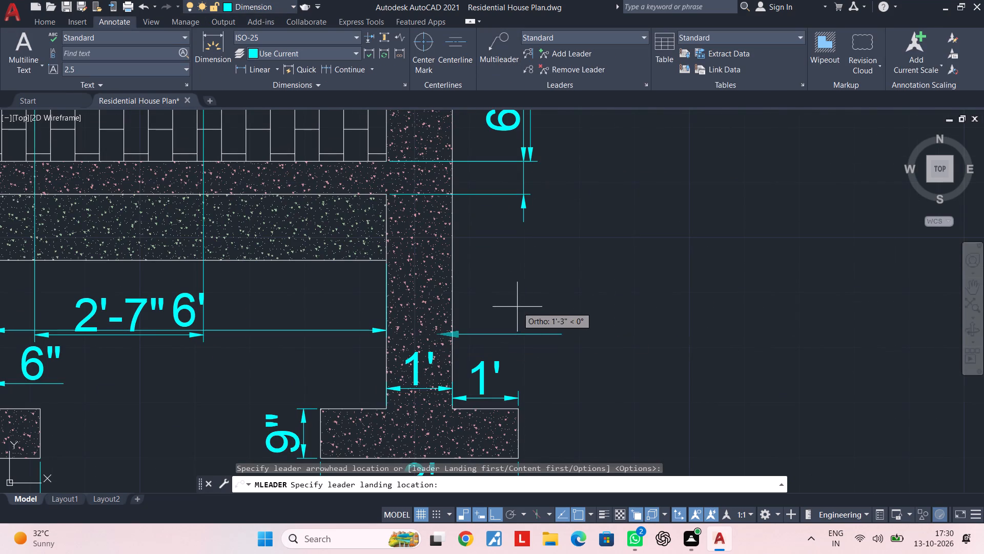
{"action": "left_click", "coordinate": [534, 298]}
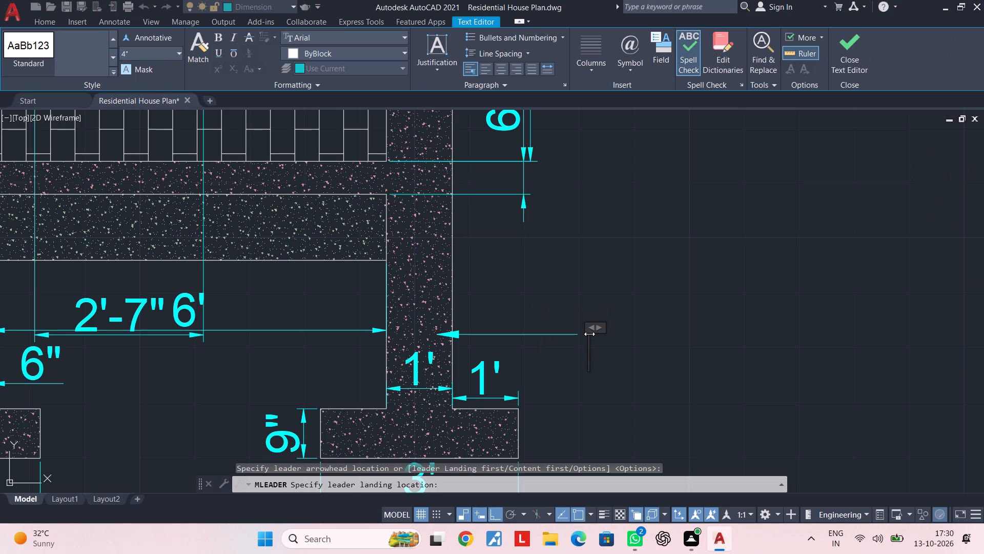
{"action": "key", "text": "f"}
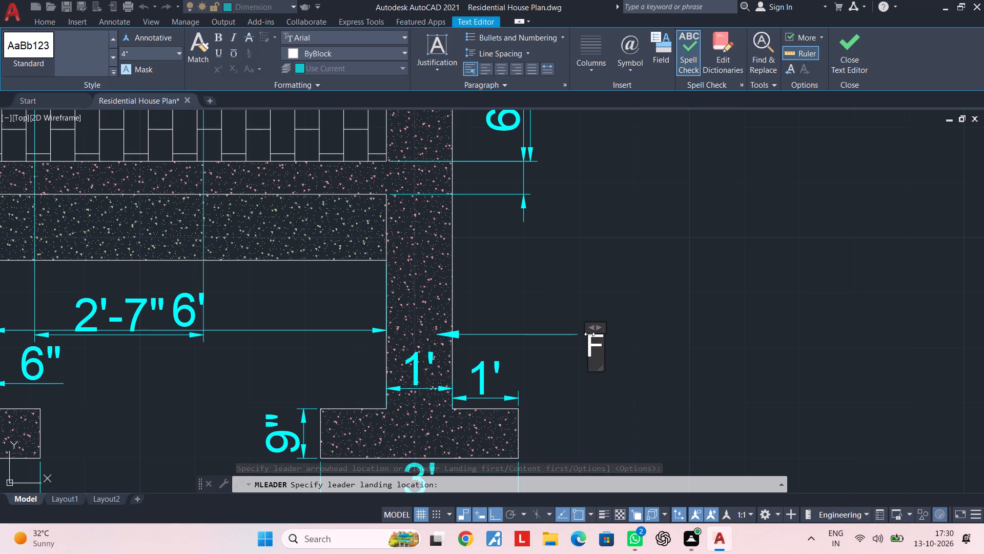
{"action": "type", "text": "1"}
{"action": "key", "text": "space"}
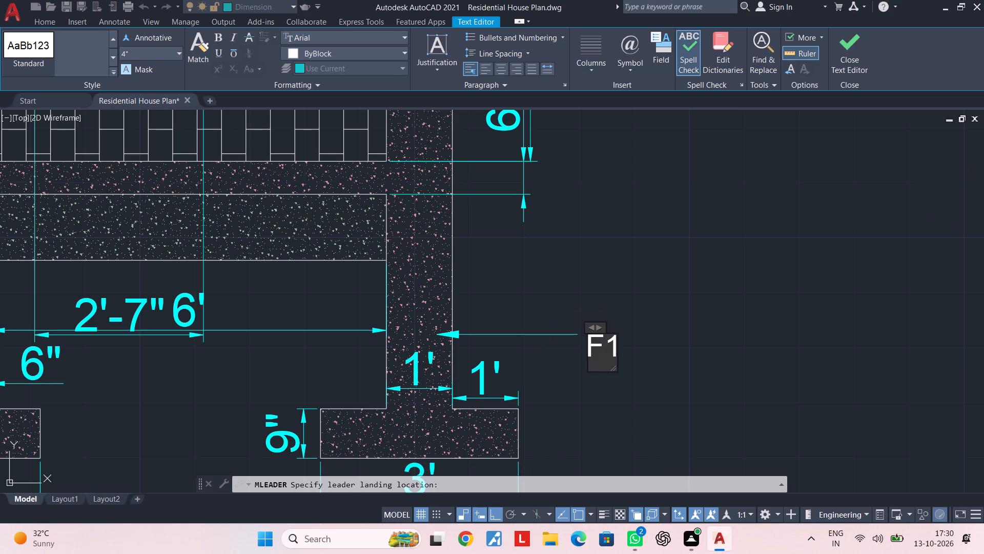
{"action": "key", "text": "BackSpace"}
{"action": "key", "text": "minus"}
{"action": "key", "text": "space"}
{"action": "type", "text": "FOO"}
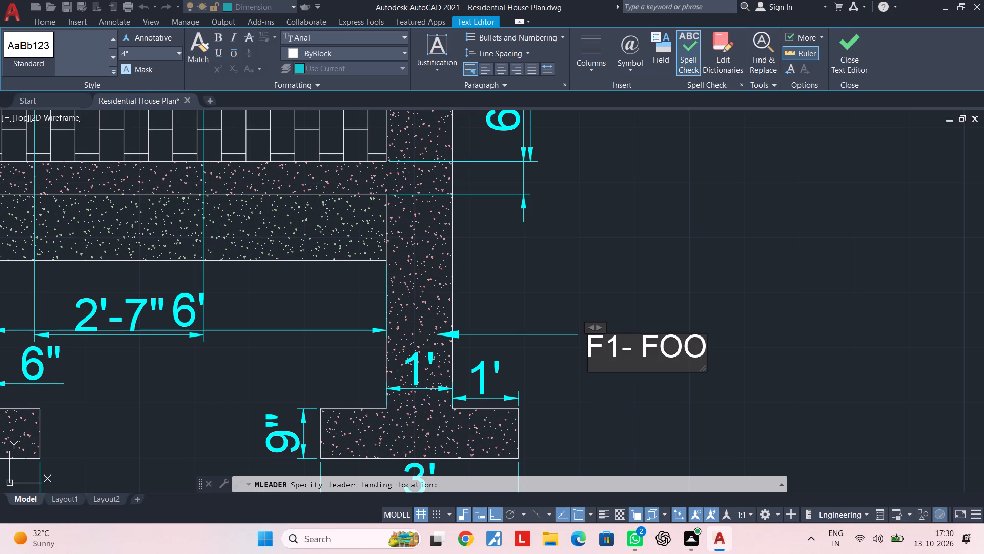
{"action": "type", "text": "TING"}
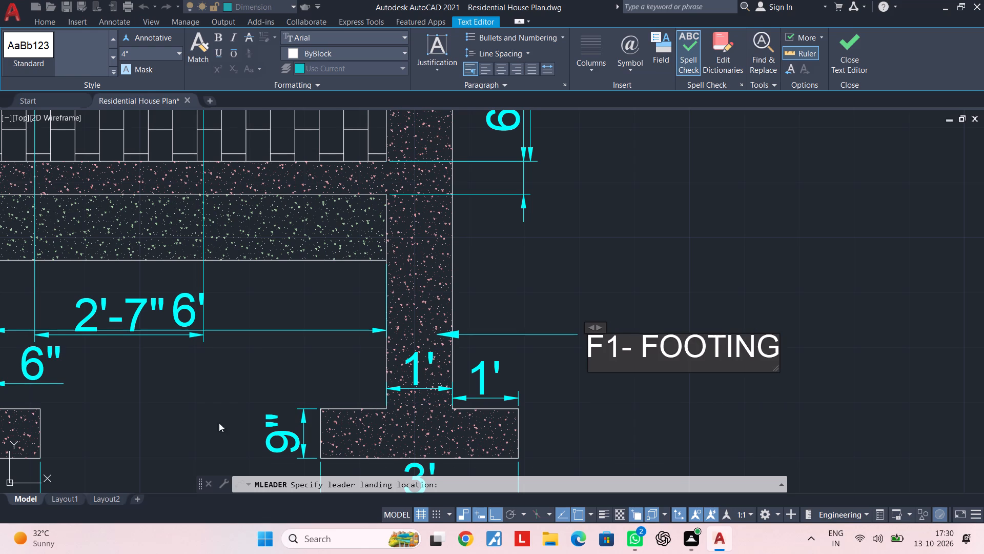
{"action": "left_click", "coordinate": [695, 413]}
Move the "F1- FOOTING" leader onto layer 0.
{"action": "scroll", "coordinate": [683, 400], "scroll_direction": "down", "scroll_amount": 3}
{"action": "middle_click_drag", "start_coordinate": [682, 393], "coordinate": [672, 344]}
{"action": "key", "text": "Escape"}
{"action": "scroll", "coordinate": [671, 342], "scroll_direction": "up", "scroll_amount": 3}
{"action": "key", "text": "Escape"}
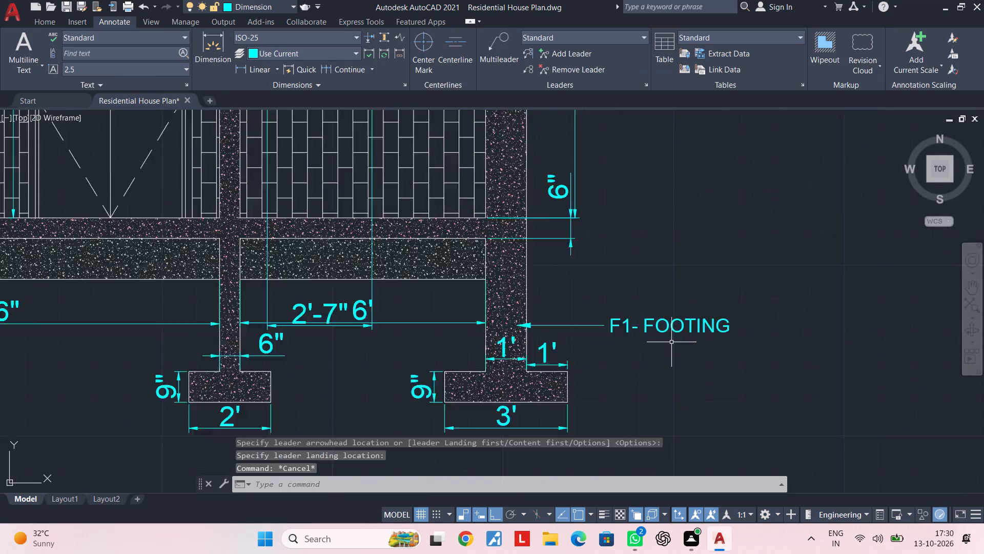
{"action": "middle_click_drag", "start_coordinate": [651, 354], "coordinate": [717, 343]}
{"action": "key", "text": "Escape"}
{"action": "key", "text": "Escape"}
{"action": "left_click", "coordinate": [667, 310]}
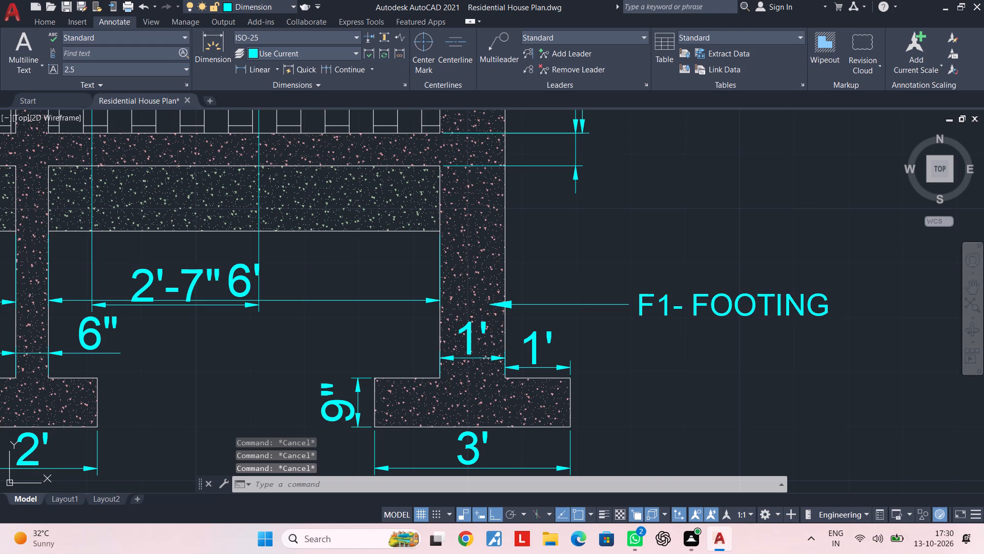
{"action": "right_click", "coordinate": [667, 310]}
{"action": "key", "text": "Escape"}
{"action": "key", "text": "Escape"}
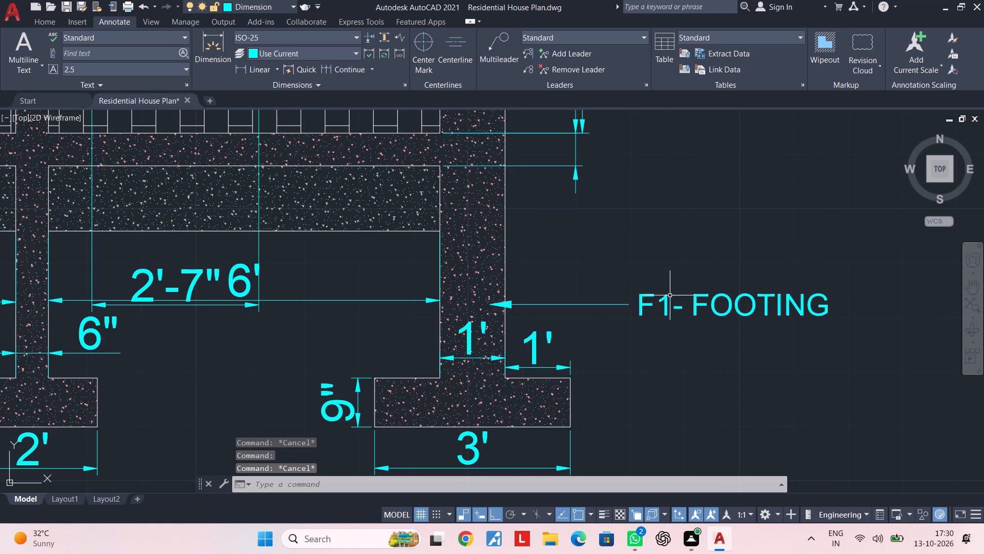
{"action": "left_click", "coordinate": [665, 302]}
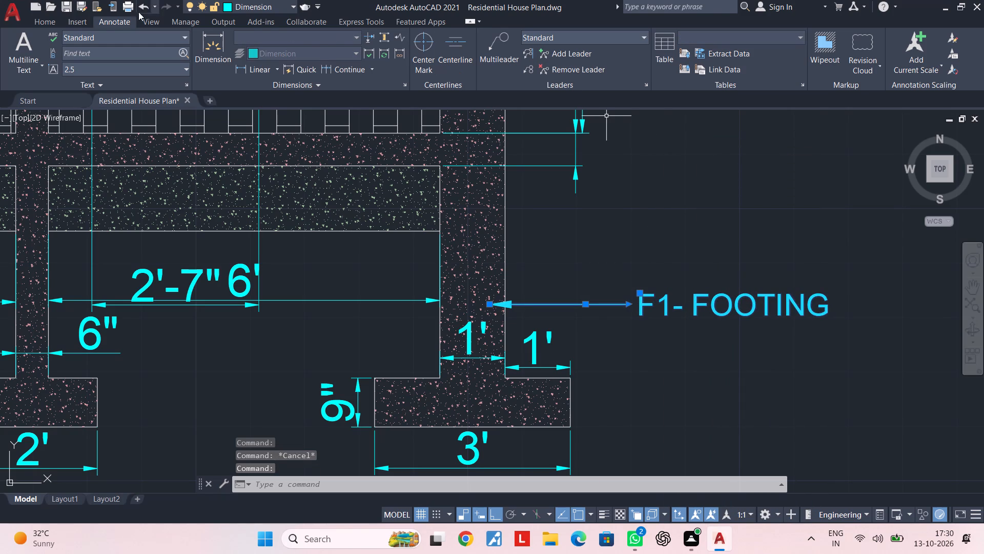
{"action": "left_click", "coordinate": [52, 22]}
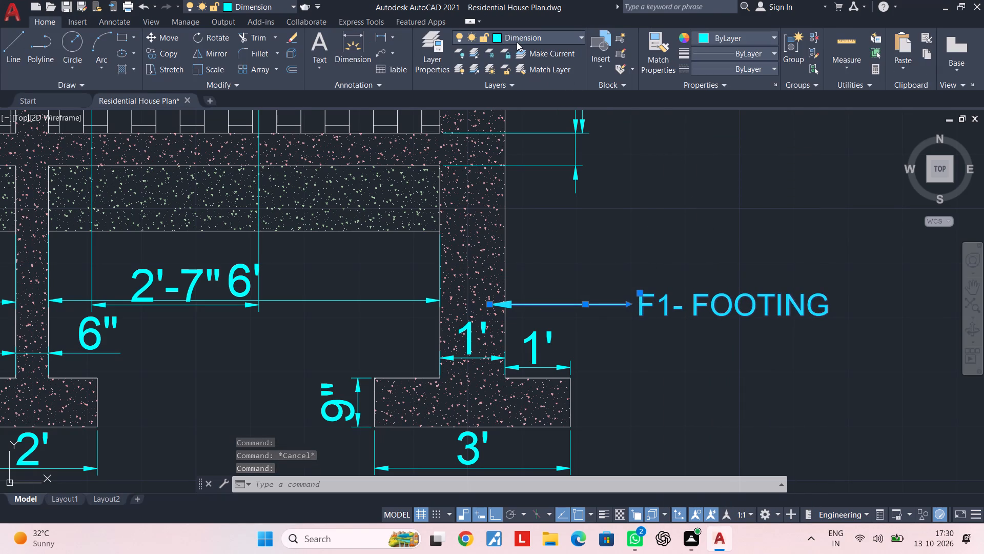
{"action": "left_click", "coordinate": [518, 41]}
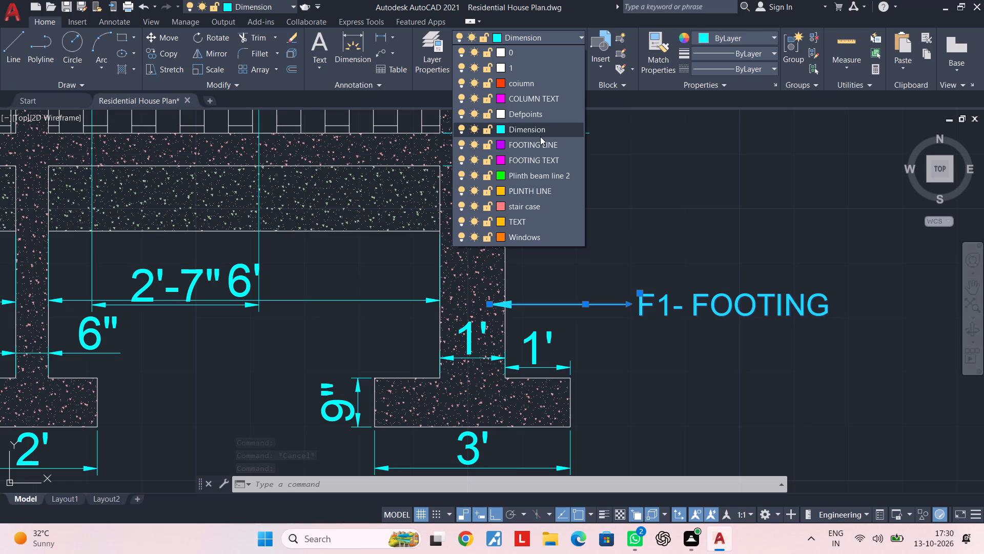
{"action": "left_click", "coordinate": [524, 55]}
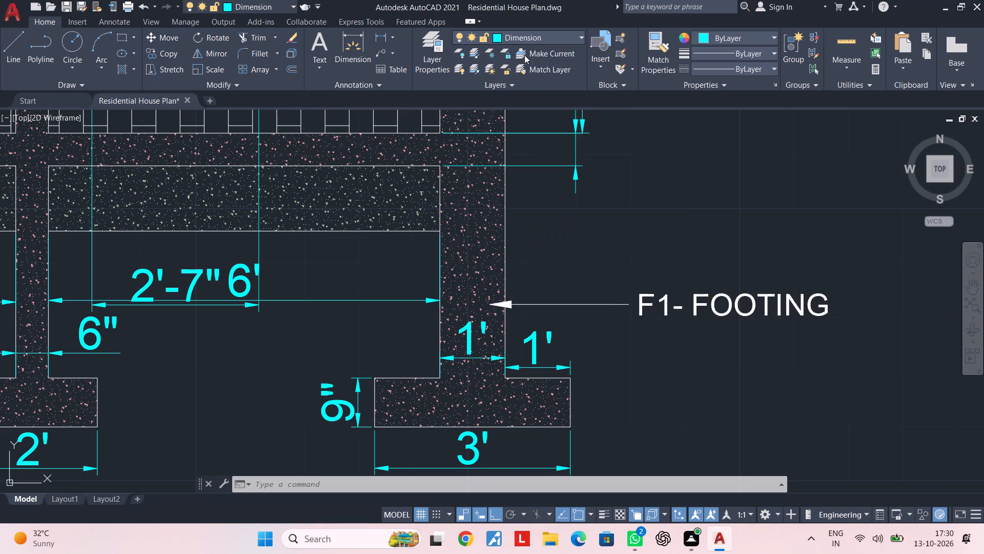
{"action": "key", "text": "Escape"}
{"action": "key", "text": "Escape"}
Add a multileader labelled "F2-FOOTING" pointing to the base of the 6" stem on the middle 2' footing.
{"action": "scroll", "coordinate": [711, 285], "scroll_direction": "down", "scroll_amount": 1}
{"action": "middle_click_drag", "start_coordinate": [711, 285], "coordinate": [723, 255]}
{"action": "key", "text": "Escape"}
{"action": "middle_click_drag", "start_coordinate": [608, 281], "coordinate": [650, 274]}
{"action": "key", "text": "Escape"}
{"action": "key", "text": "Escape"}
{"action": "key", "text": "Escape"}
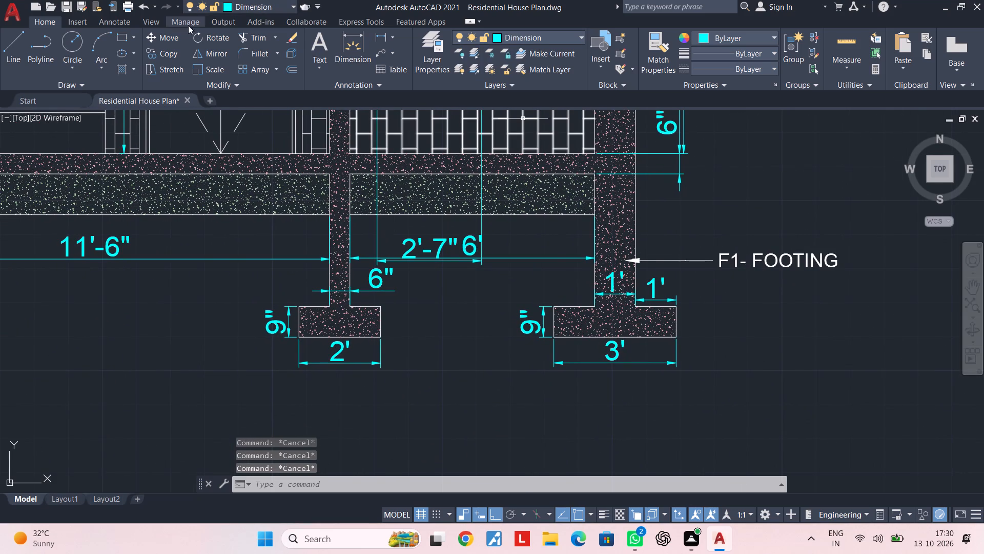
{"action": "left_click", "coordinate": [117, 24]}
{"action": "left_click", "coordinate": [498, 46]}
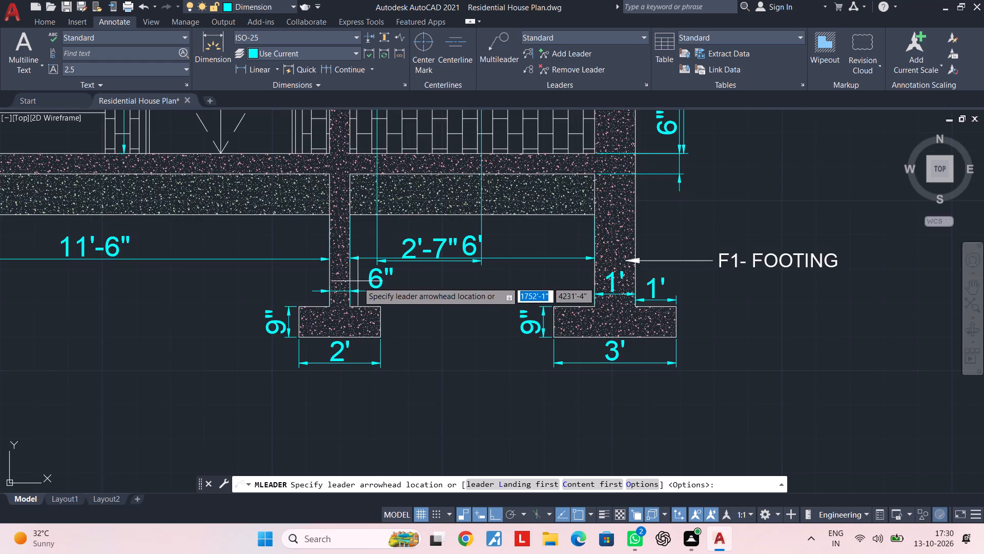
{"action": "scroll", "coordinate": [358, 283], "scroll_direction": "up", "scroll_amount": 2}
{"action": "scroll", "coordinate": [361, 290], "scroll_direction": "down", "scroll_amount": 2}
{"action": "middle_click_drag", "start_coordinate": [369, 289], "coordinate": [412, 273]}
{"action": "scroll", "coordinate": [386, 275], "scroll_direction": "up", "scroll_amount": 2}
{"action": "scroll", "coordinate": [387, 270], "scroll_direction": "down", "scroll_amount": 2}
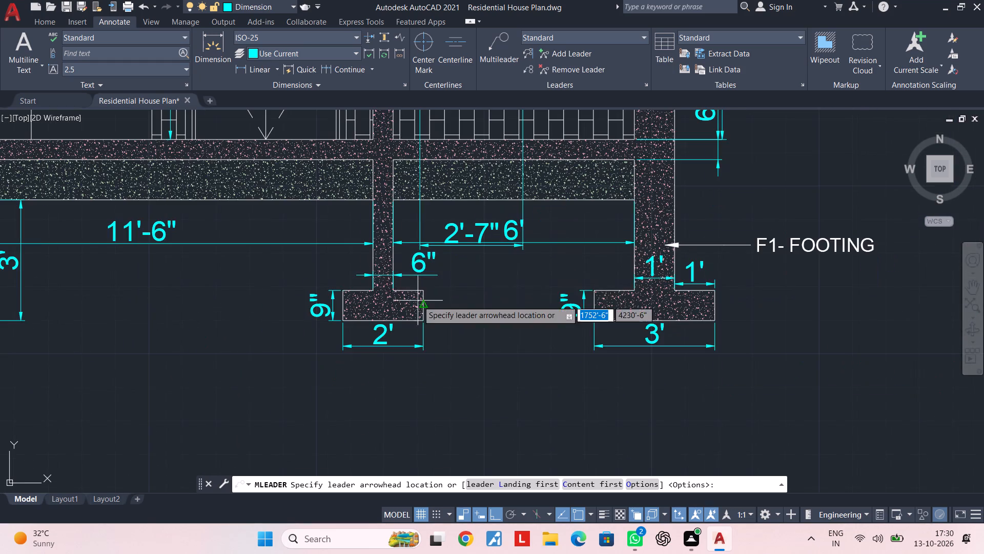
{"action": "scroll", "coordinate": [398, 285], "scroll_direction": "up", "scroll_amount": 3}
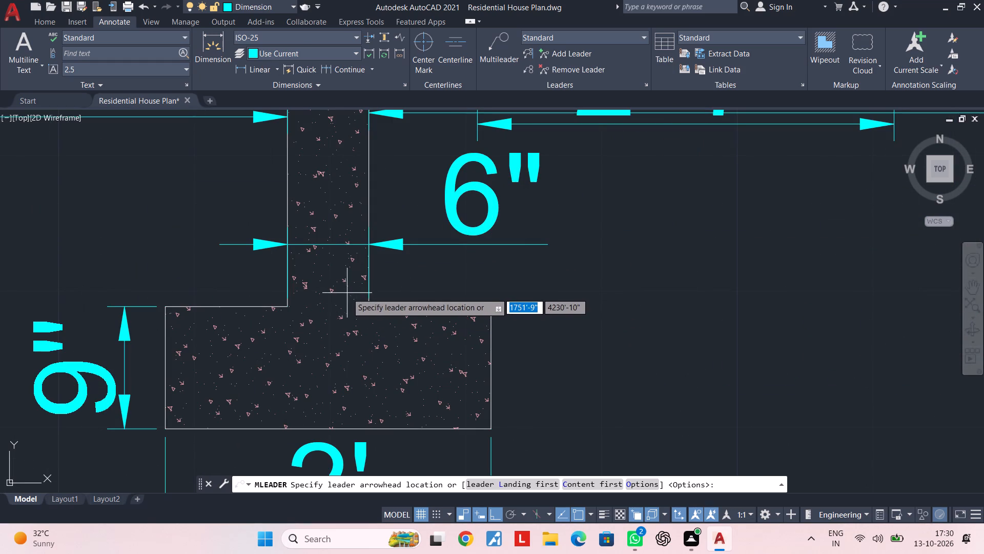
{"action": "left_click", "coordinate": [332, 293]}
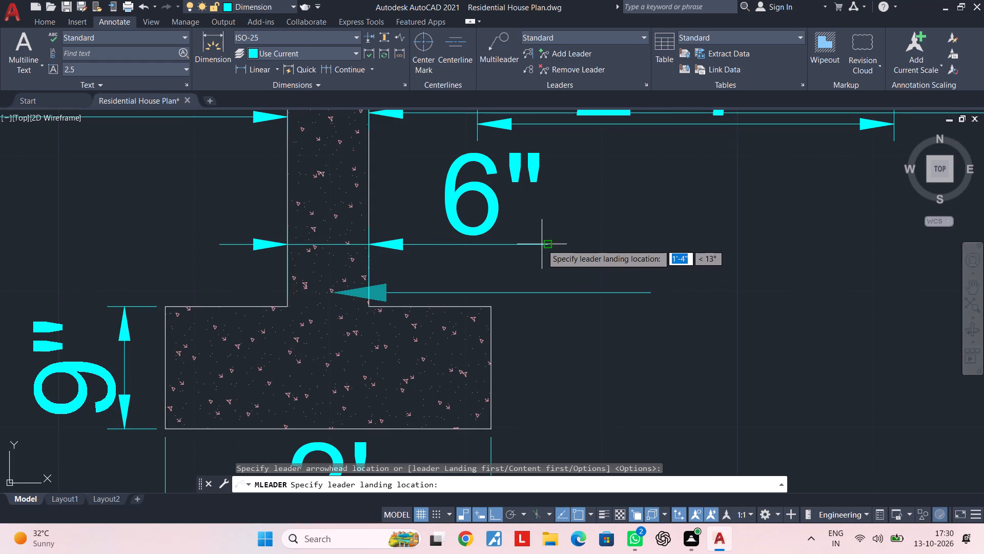
{"action": "left_click", "coordinate": [539, 218]}
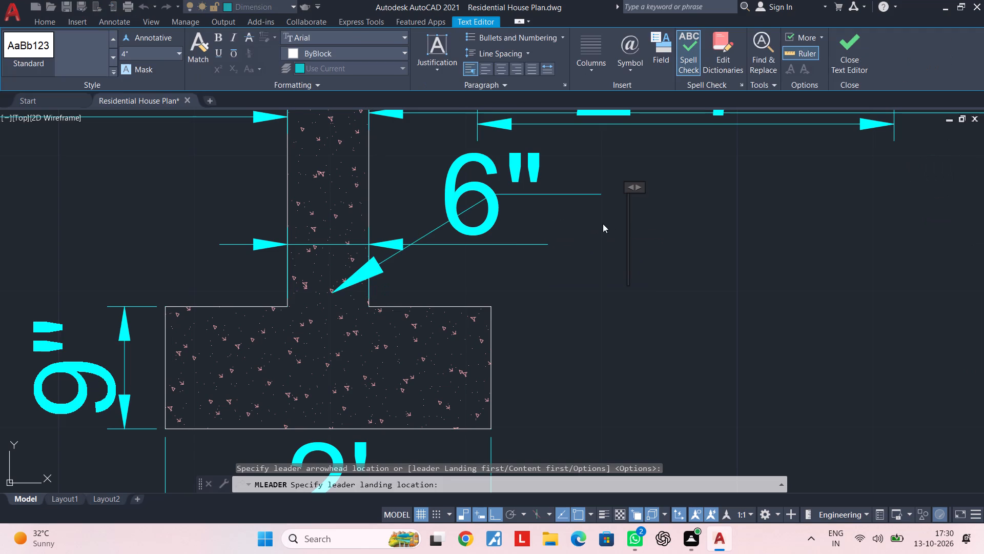
{"action": "middle_click_drag", "start_coordinate": [660, 223], "coordinate": [593, 262]}
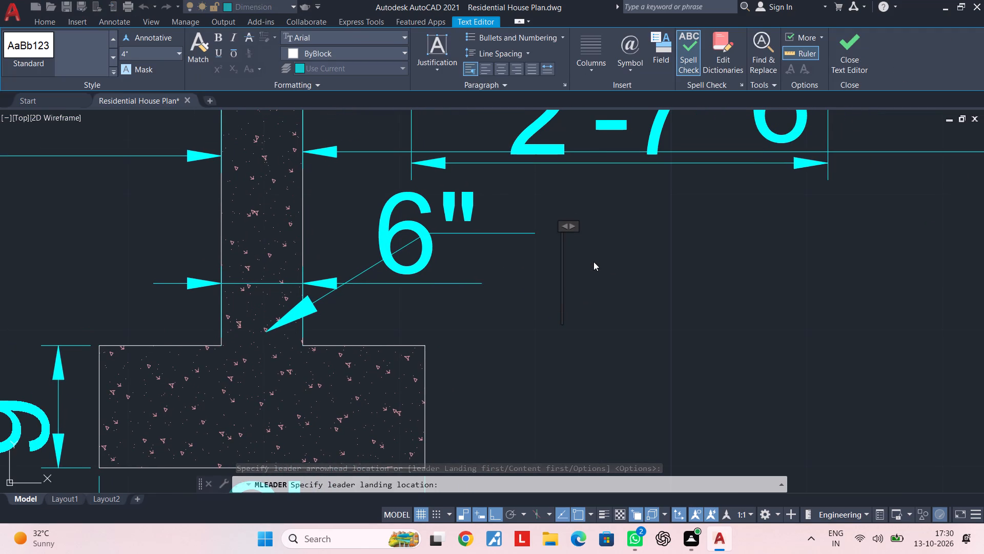
{"action": "type", "text": "F2"}
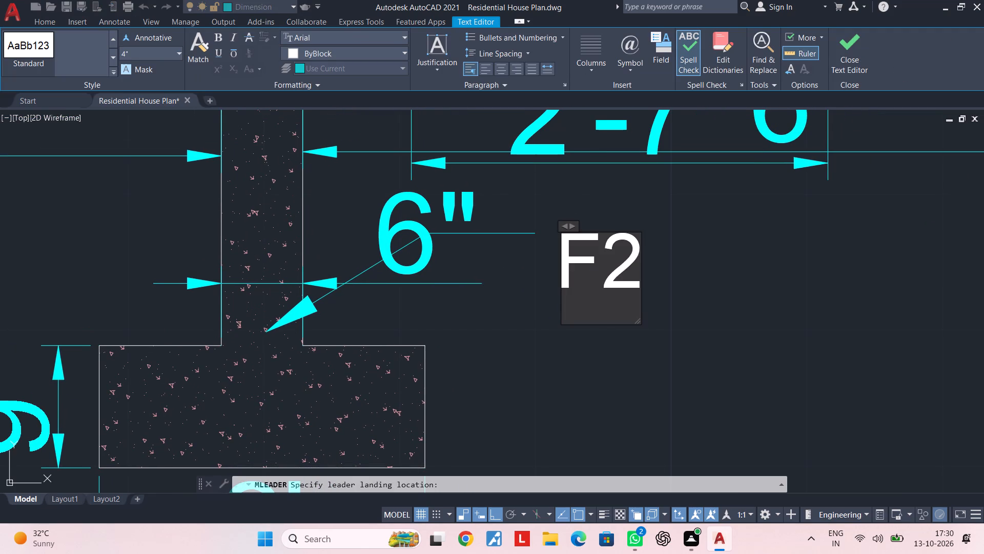
{"action": "key", "text": "minus"}
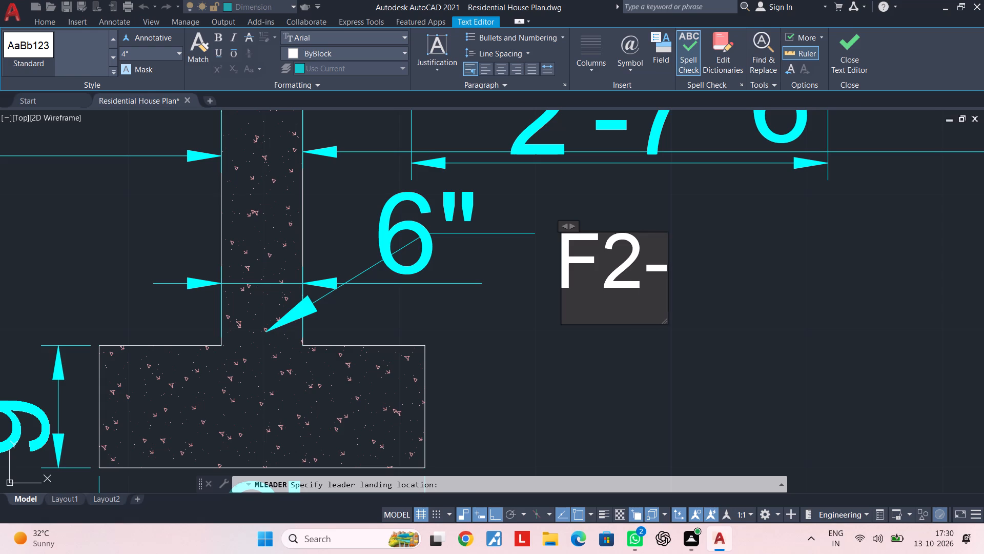
{"action": "type", "text": "FOOTING"}
{"action": "left_click", "coordinate": [391, 355]}
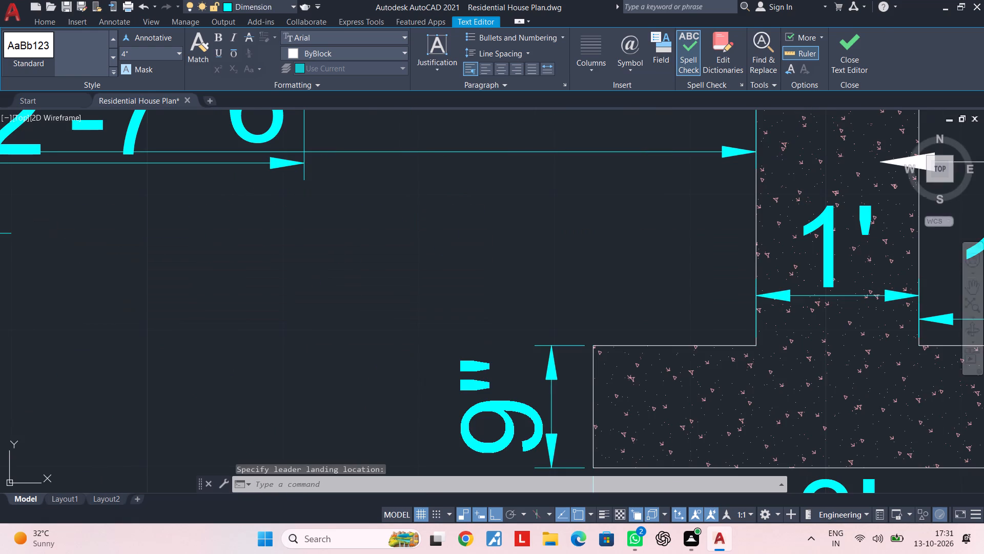
Move the "F2-FOOTING" leader onto layer 0.
{"action": "scroll", "coordinate": [392, 356], "scroll_direction": "down", "scroll_amount": 4}
{"action": "middle_click_drag", "start_coordinate": [395, 357], "coordinate": [537, 319]}
{"action": "key", "text": "Escape"}
{"action": "key", "text": "Escape"}
{"action": "left_click", "coordinate": [501, 293]}
{"action": "scroll", "coordinate": [500, 293], "scroll_direction": "up", "scroll_amount": 1}
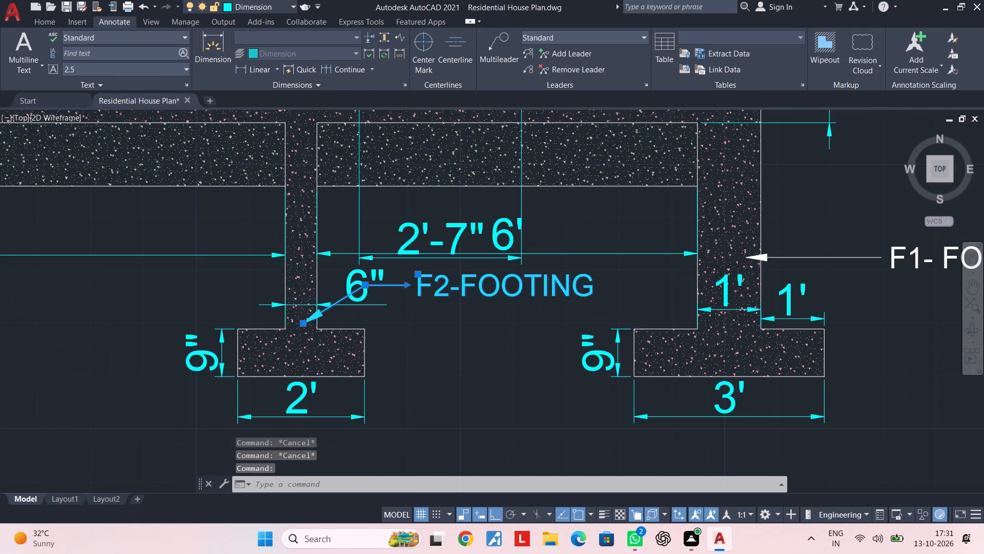
{"action": "scroll", "coordinate": [500, 293], "scroll_direction": "up", "scroll_amount": 1}
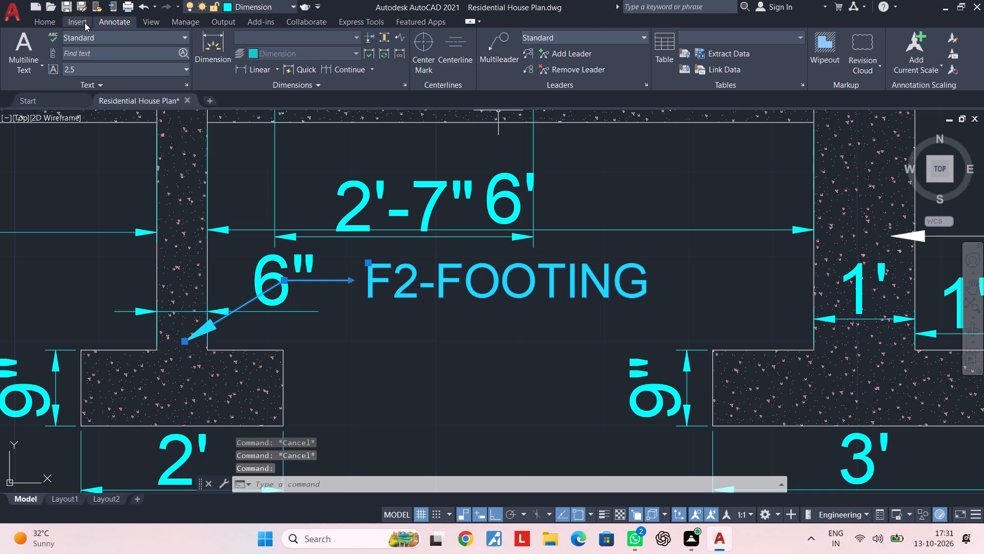
{"action": "left_click", "coordinate": [46, 20]}
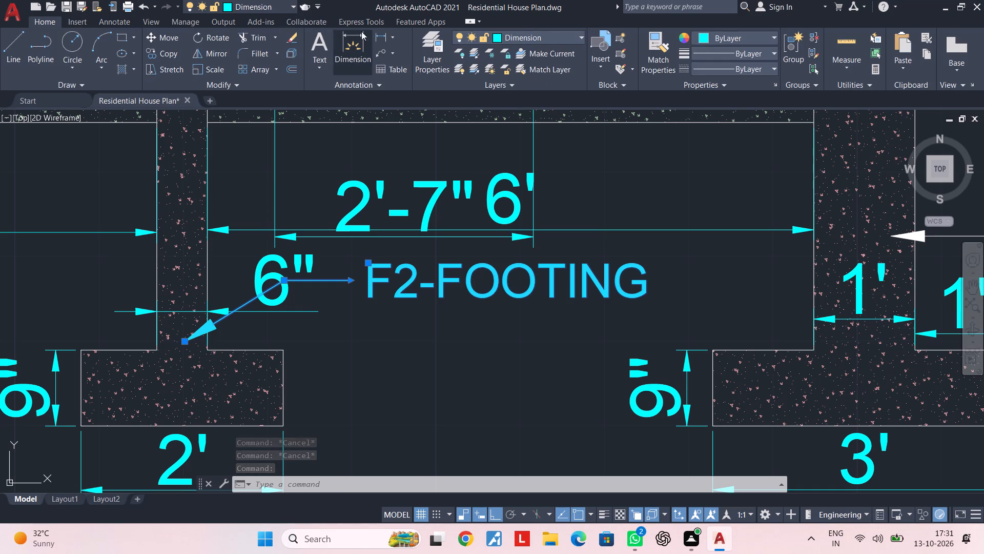
{"action": "left_click", "coordinate": [557, 35]}
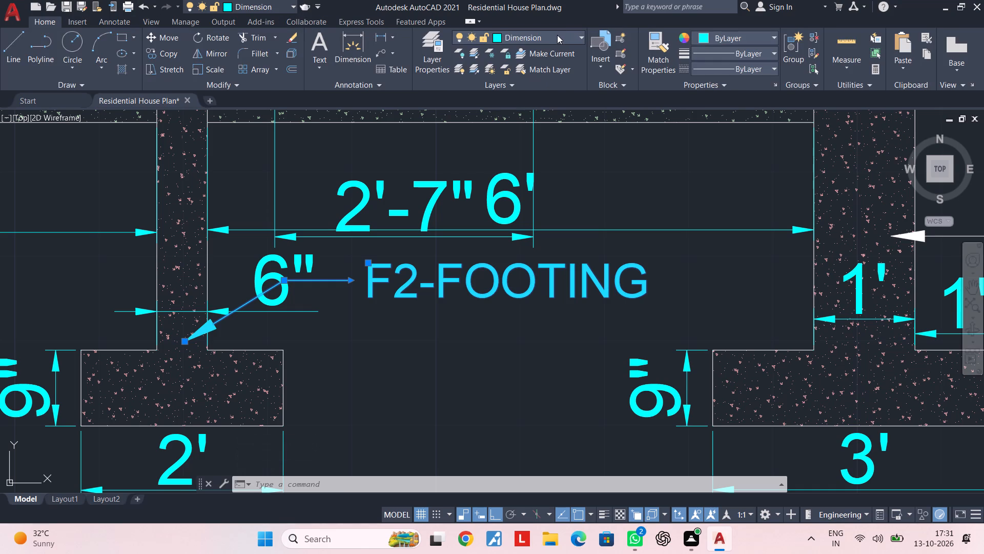
{"action": "left_click", "coordinate": [536, 52]}
{"action": "key", "text": "Escape"}
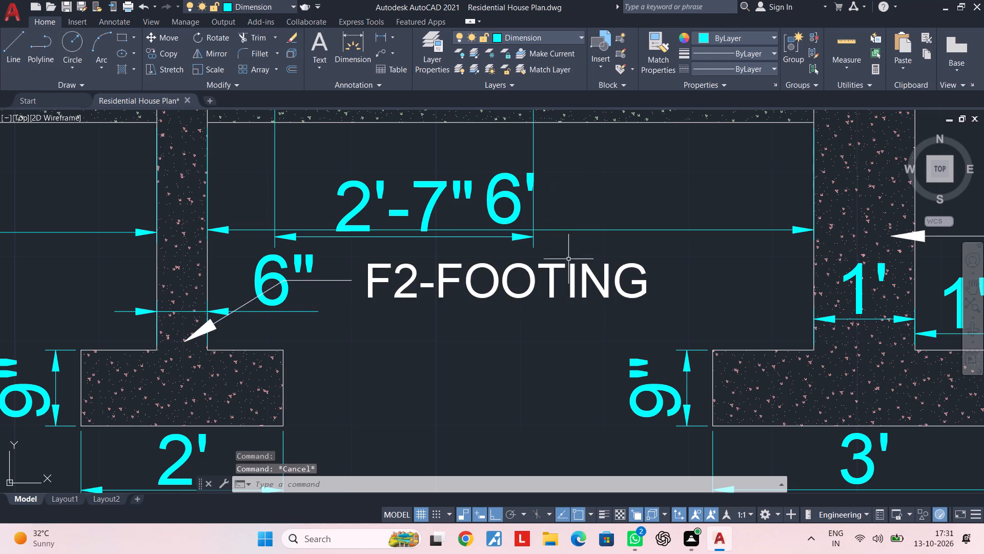
{"action": "key", "text": "Escape"}
Look over the whole row of footings, checking the F1 and F2 labels and the footing still without a label.
{"action": "scroll", "coordinate": [563, 265], "scroll_direction": "down", "scroll_amount": 1}
{"action": "middle_click_drag", "start_coordinate": [562, 266], "coordinate": [598, 231]}
{"action": "key", "text": "Escape"}
{"action": "key", "text": "Escape"}
{"action": "scroll", "coordinate": [610, 272], "scroll_direction": "down", "scroll_amount": 2}
{"action": "middle_click_drag", "start_coordinate": [610, 272], "coordinate": [619, 262]}
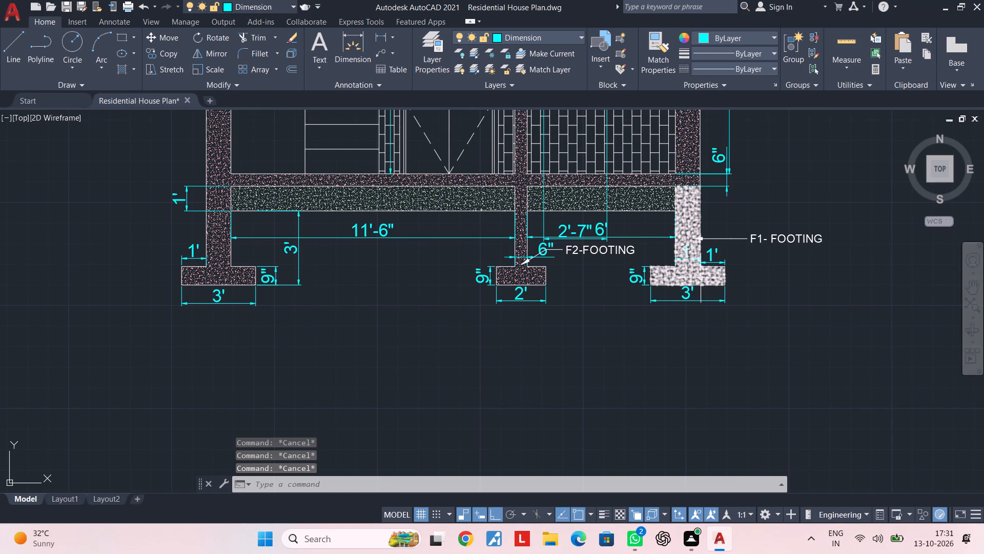
{"action": "key", "text": "Escape"}
{"action": "key", "text": "Escape"}
{"action": "key", "text": "Escape"}
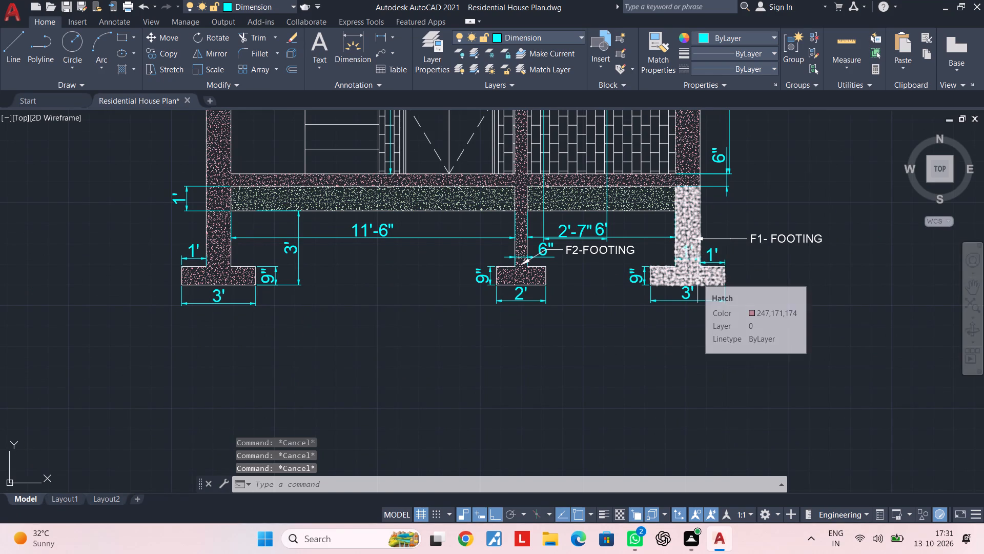
{"action": "key", "text": "Escape"}
{"action": "key", "text": "Escape"}
{"action": "key", "text": "Escape"}
{"action": "key", "text": "Escape"}
{"action": "middle_click_drag", "start_coordinate": [635, 302], "coordinate": [783, 315]}
{"action": "key", "text": "Escape"}
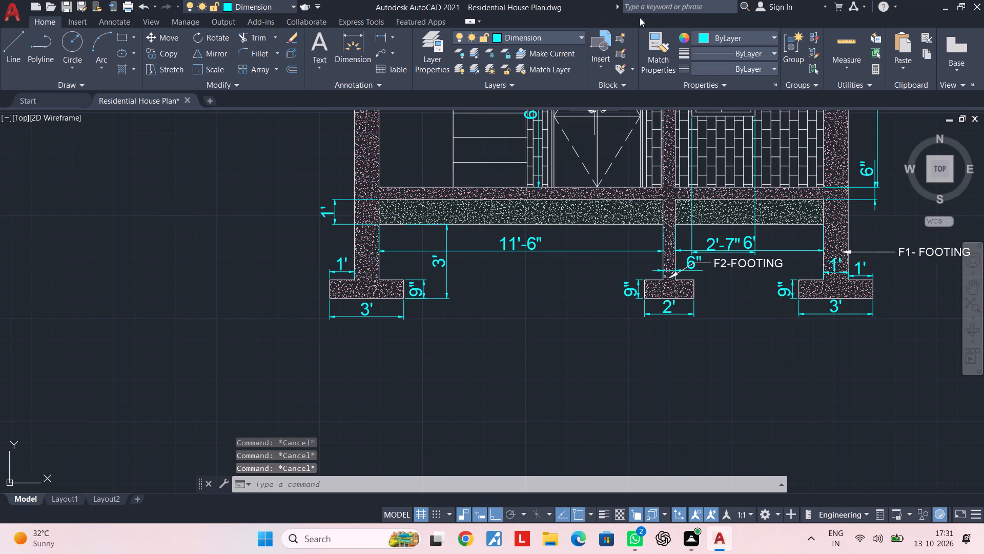
Make layer 0 current and add a multileader labelled "F1-FOOTING" pointing to the stem of the unlabelled 3' footing.
{"action": "left_click", "coordinate": [554, 39]}
{"action": "left_click", "coordinate": [535, 55]}
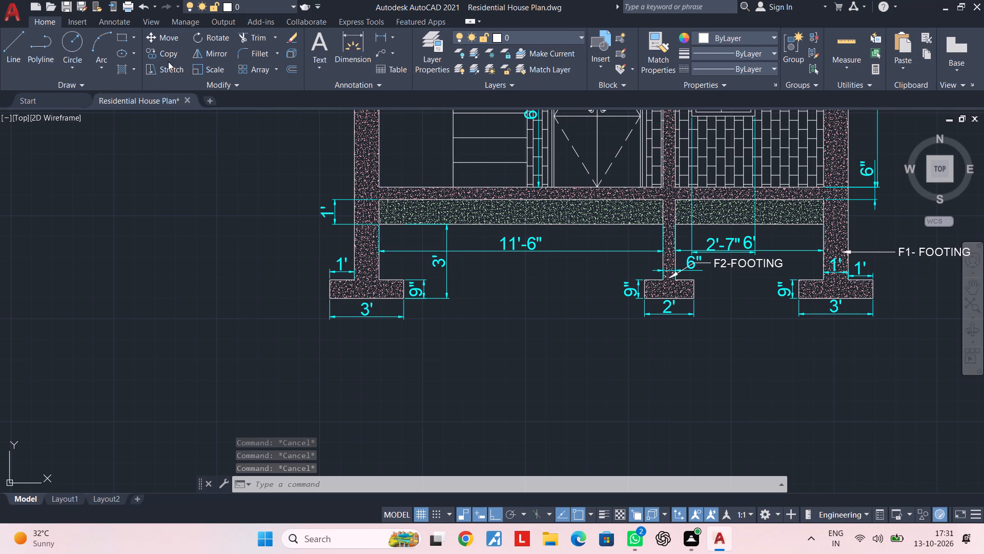
{"action": "left_click", "coordinate": [119, 25]}
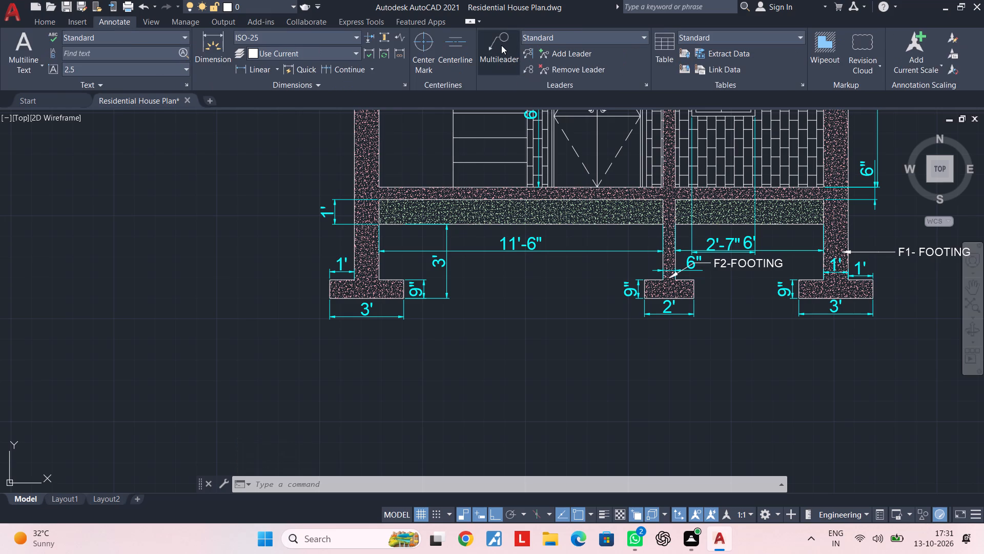
{"action": "left_click", "coordinate": [501, 45]}
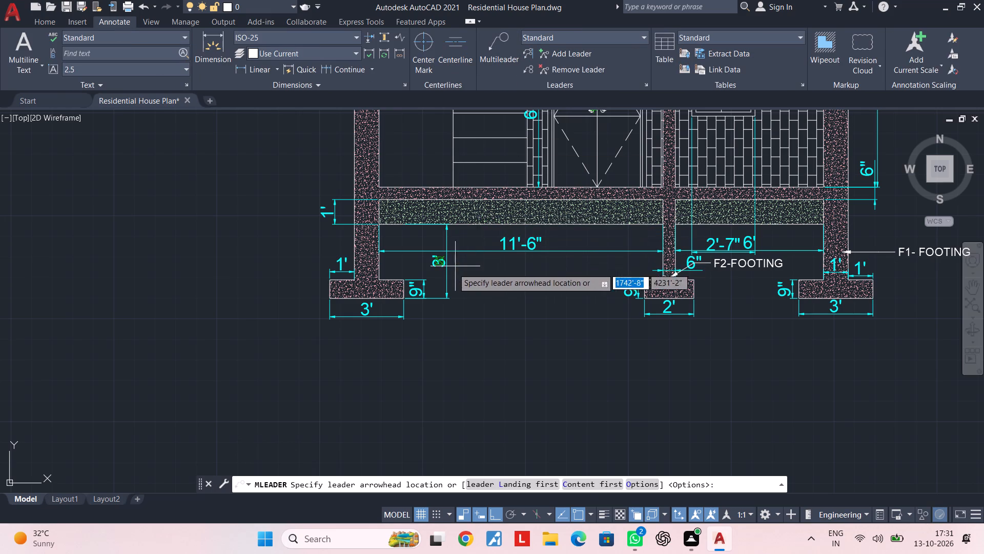
{"action": "scroll", "coordinate": [380, 275], "scroll_direction": "up", "scroll_amount": 2}
{"action": "left_click", "coordinate": [342, 266]}
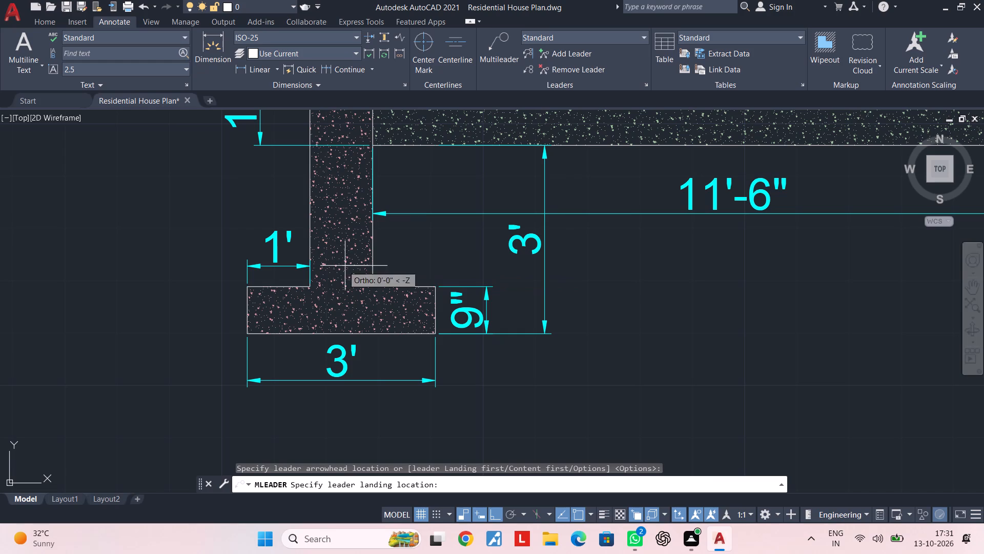
{"action": "left_click", "coordinate": [404, 267]}
{"action": "scroll", "coordinate": [411, 270], "scroll_direction": "up", "scroll_amount": 2}
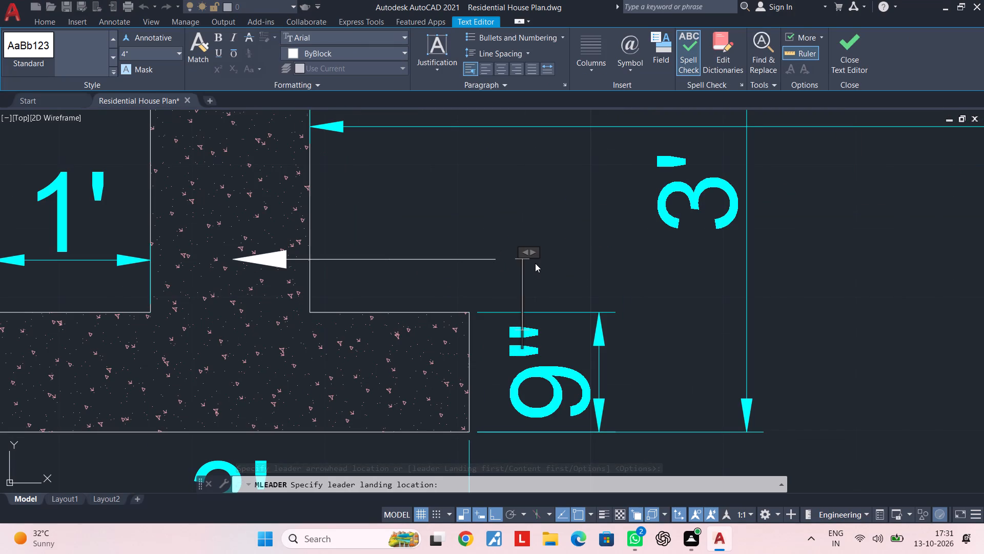
{"action": "type", "text": "F1"}
{"action": "key", "text": "space"}
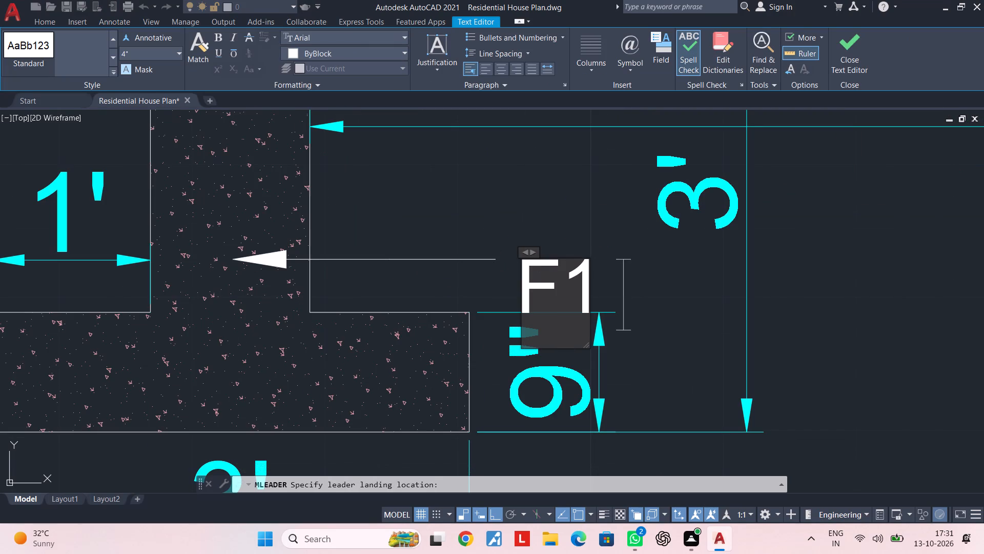
{"action": "key", "text": "BackSpace"}
{"action": "key", "text": "minus"}
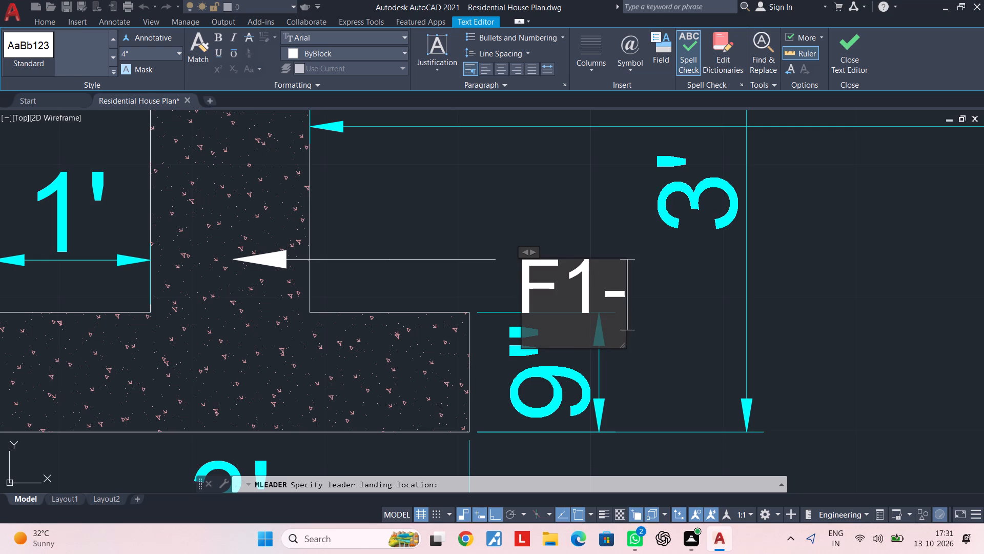
{"action": "type", "text": "FOOTING"}
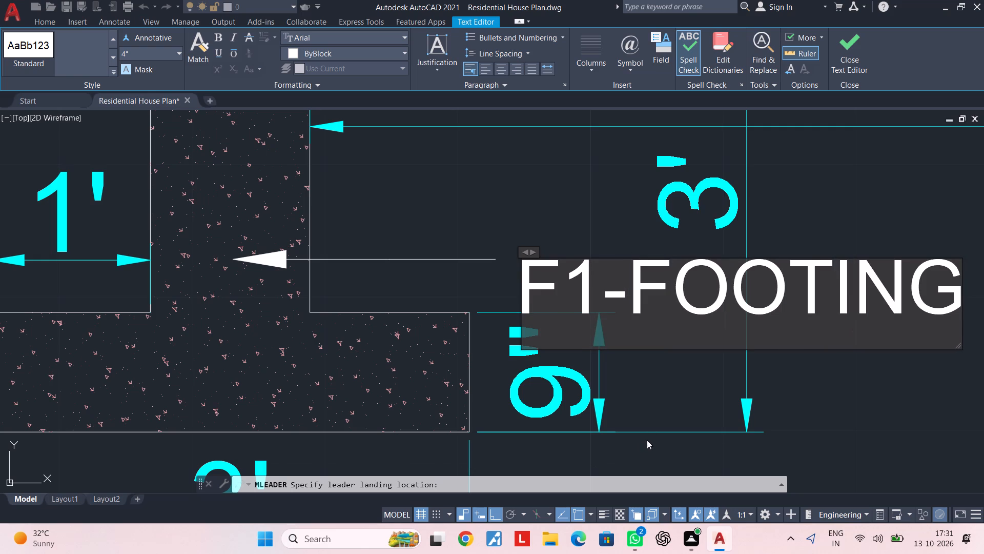
{"action": "left_click", "coordinate": [643, 393]}
Add a multileader labelled "PLINTH BEAM" pointing to the underside of the green hatched beam in the 11'-6" bay.
{"action": "scroll", "coordinate": [661, 377], "scroll_direction": "down", "scroll_amount": 3}
{"action": "middle_click_drag", "start_coordinate": [657, 365], "coordinate": [550, 343]}
{"action": "scroll", "coordinate": [568, 334], "scroll_direction": "up", "scroll_amount": 2}
{"action": "middle_click_drag", "start_coordinate": [610, 336], "coordinate": [435, 338]}
{"action": "scroll", "coordinate": [599, 322], "scroll_direction": "down", "scroll_amount": 2}
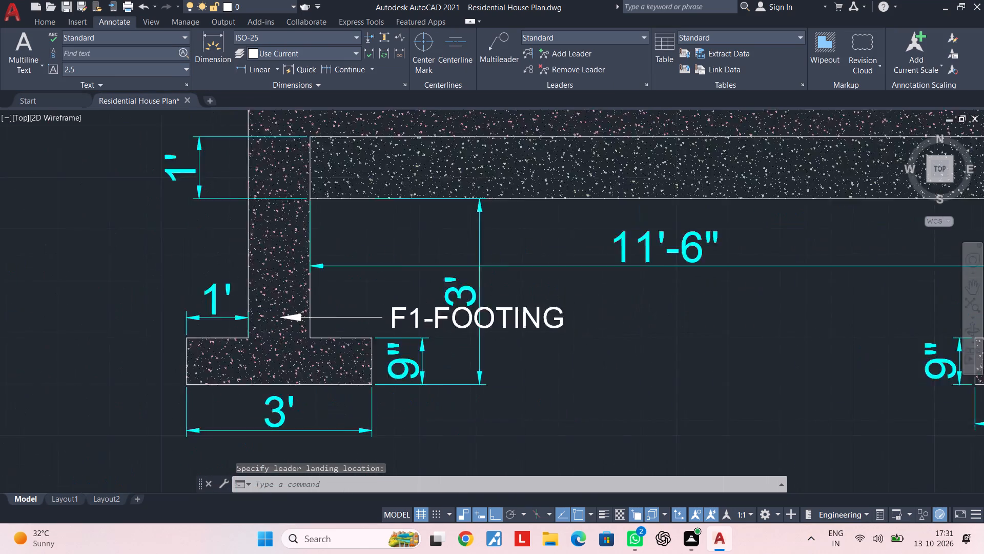
{"action": "middle_click_drag", "start_coordinate": [599, 322], "coordinate": [536, 318]}
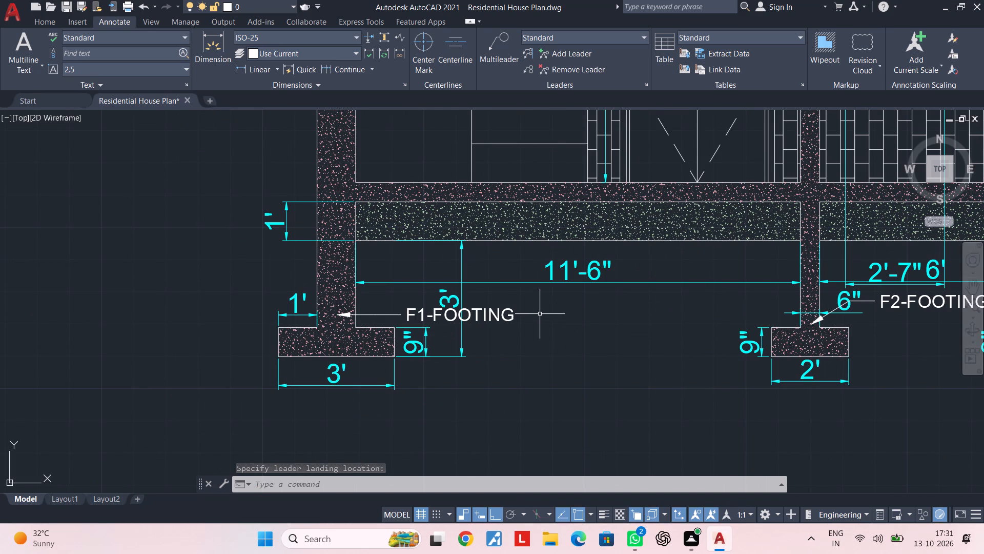
{"action": "scroll", "coordinate": [540, 314], "scroll_direction": "down", "scroll_amount": 1}
{"action": "middle_click_drag", "start_coordinate": [540, 314], "coordinate": [505, 313]}
{"action": "left_click", "coordinate": [489, 45]}
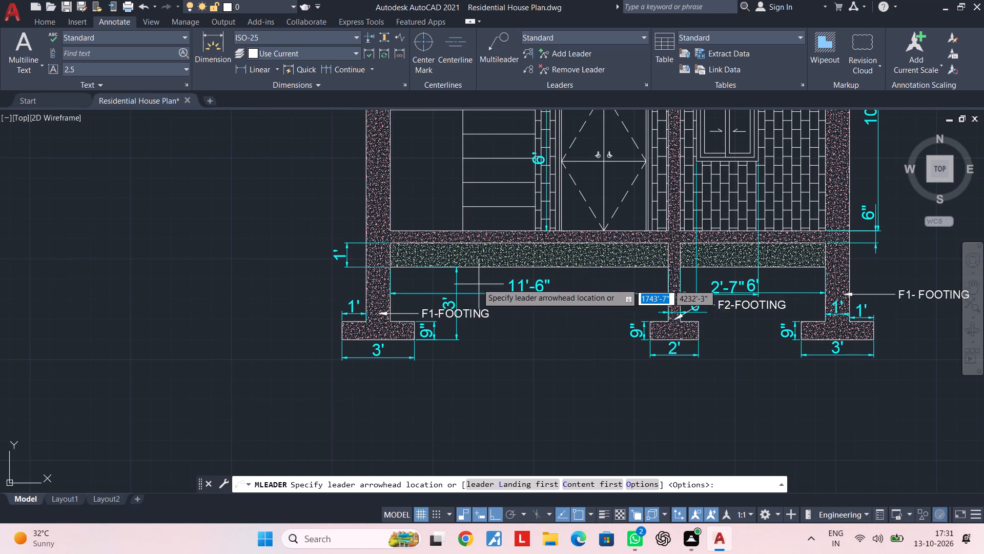
{"action": "scroll", "coordinate": [473, 278], "scroll_direction": "up", "scroll_amount": 2}
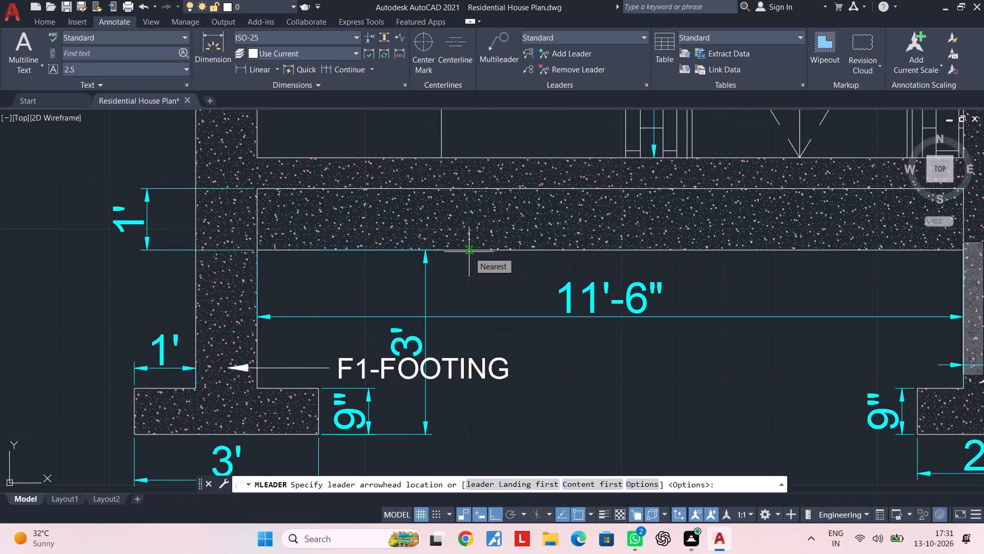
{"action": "left_click", "coordinate": [469, 252]}
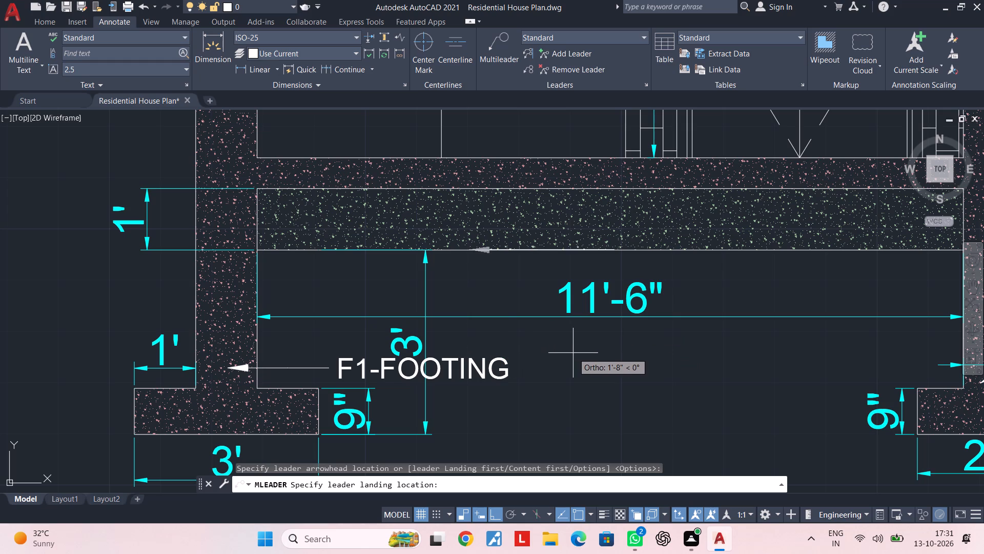
{"action": "left_click", "coordinate": [555, 358]}
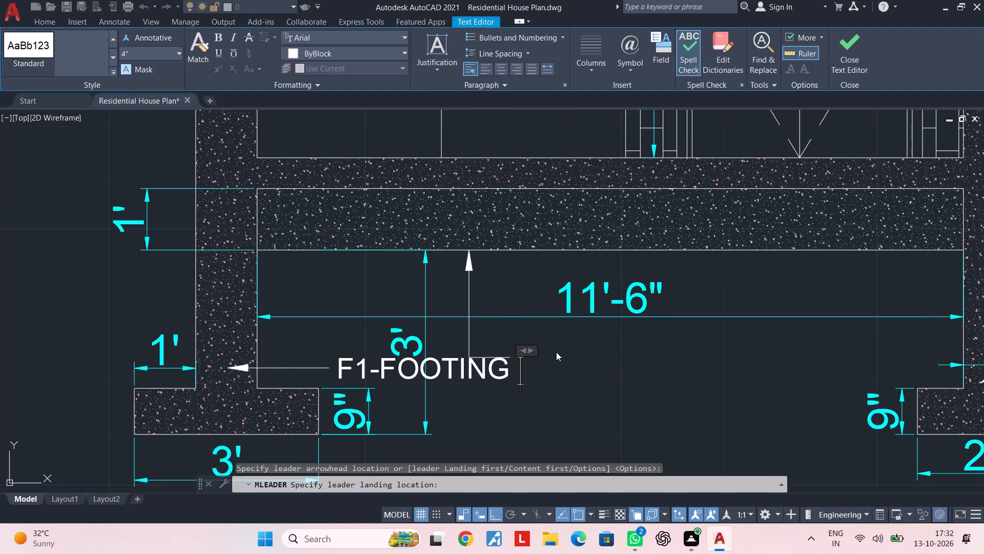
{"action": "type", "text": "PLINTH"}
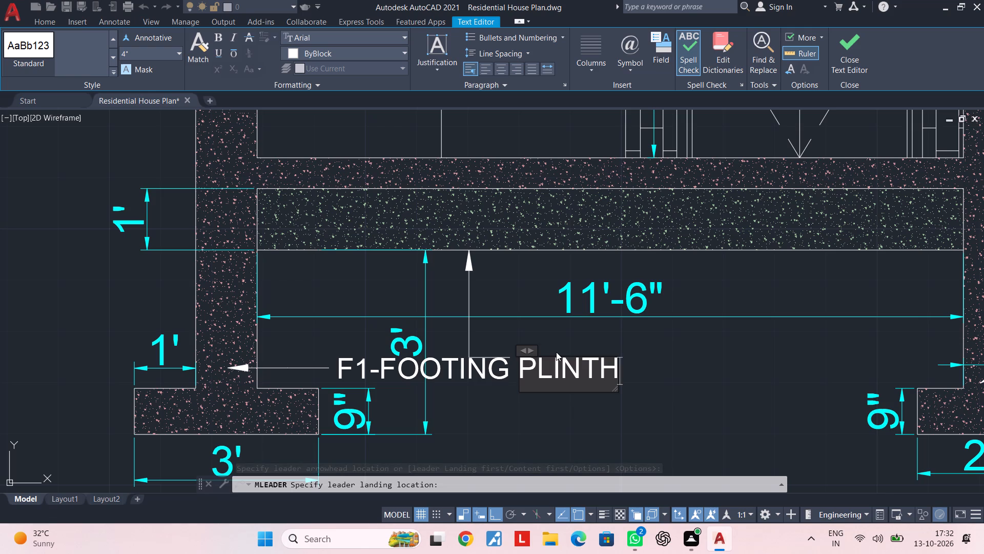
{"action": "key", "text": "space"}
{"action": "type", "text": "BEAM"}
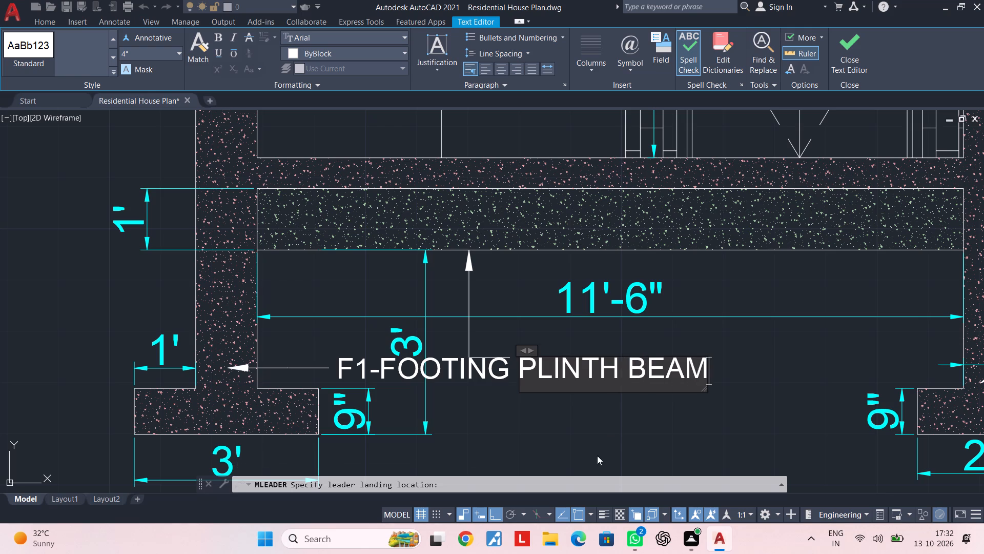
{"action": "left_click", "coordinate": [594, 431]}
{"action": "key", "text": "Escape"}
Shift the "PLINTH BEAM" leader text slightly upward, clear of the neighbouring "F1-FOOTING" label.
{"action": "scroll", "coordinate": [592, 424], "scroll_direction": "down", "scroll_amount": 1}
{"action": "middle_click_drag", "start_coordinate": [592, 424], "coordinate": [592, 338]}
{"action": "key", "text": "Escape"}
{"action": "scroll", "coordinate": [592, 340], "scroll_direction": "down", "scroll_amount": 1}
{"action": "key", "text": "Escape"}
{"action": "scroll", "coordinate": [583, 321], "scroll_direction": "up", "scroll_amount": 2}
{"action": "middle_click_drag", "start_coordinate": [582, 320], "coordinate": [646, 298]}
{"action": "scroll", "coordinate": [646, 298], "scroll_direction": "up", "scroll_amount": 1}
{"action": "key", "text": "Escape"}
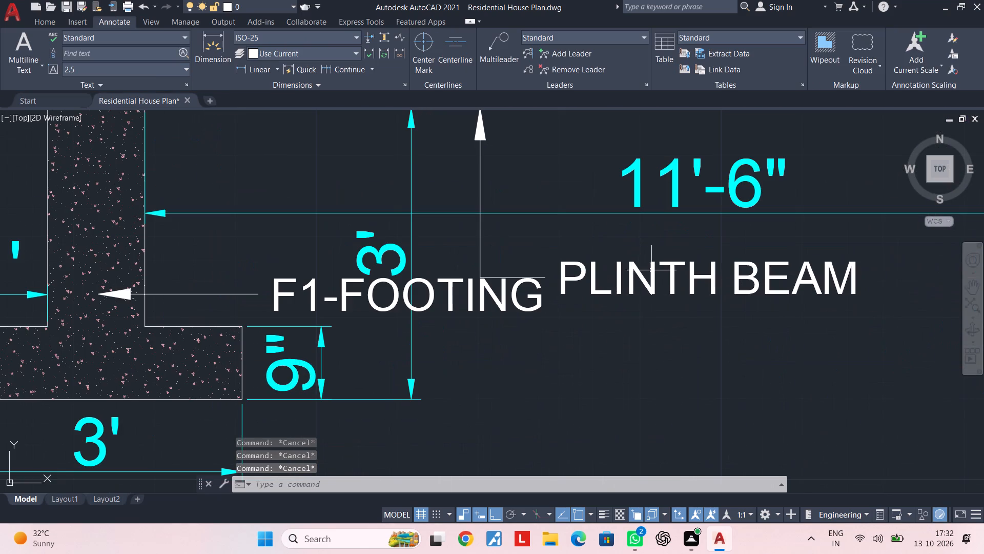
{"action": "left_click", "coordinate": [646, 276]}
{"action": "left_click", "coordinate": [562, 263]}
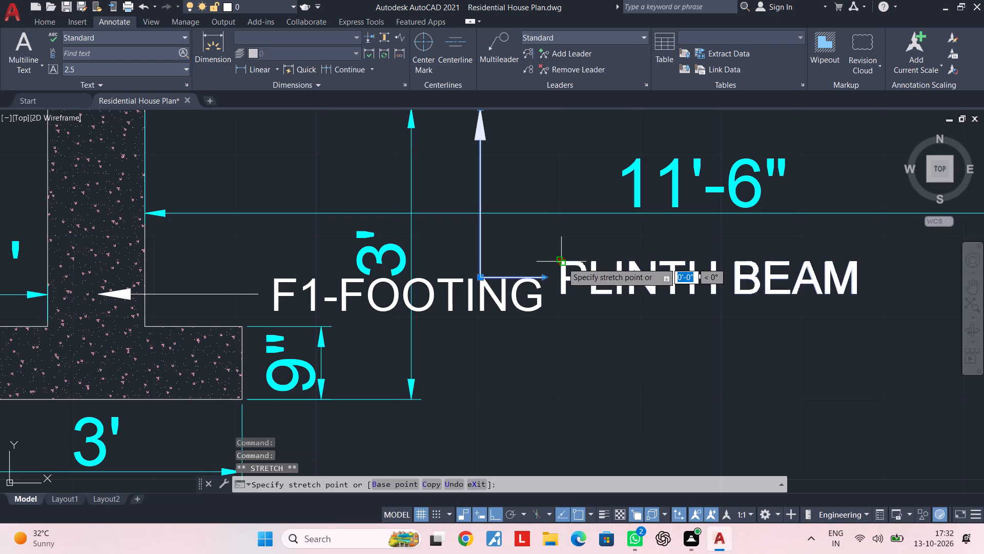
{"action": "left_click", "coordinate": [564, 236]}
{"action": "key", "text": "Escape"}
{"action": "key", "text": "Escape"}
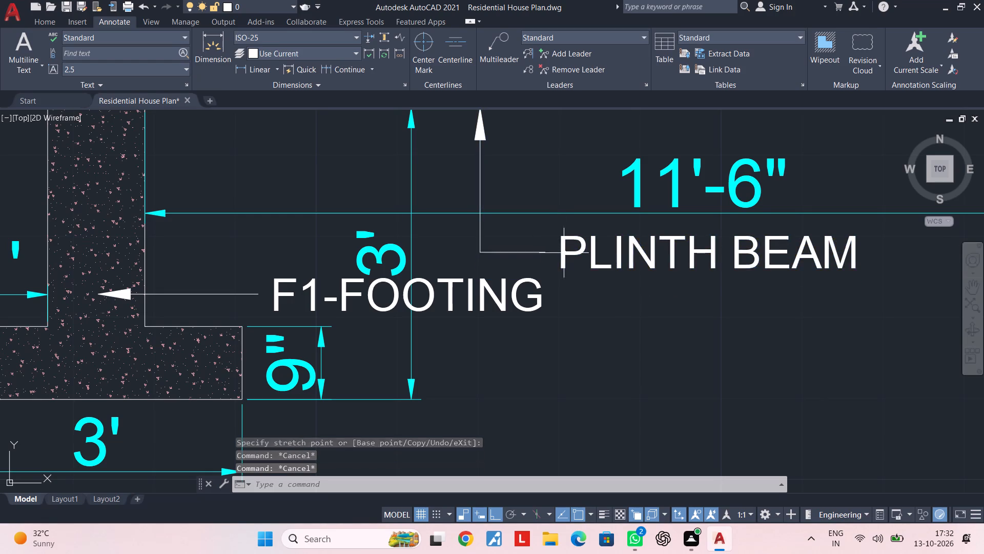
{"action": "key", "text": "Escape"}
{"action": "key", "text": "Escape"}
{"action": "key", "text": "Escape"}
{"action": "key", "text": "Escape"}
{"action": "key", "text": "Escape"}
{"action": "key", "text": "Escape"}
{"action": "key", "text": "Escape"}
{"action": "key", "text": "Escape"}
{"action": "key", "text": "Escape"}
{"action": "key", "text": "Escape"}
{"action": "key", "text": "Escape"}
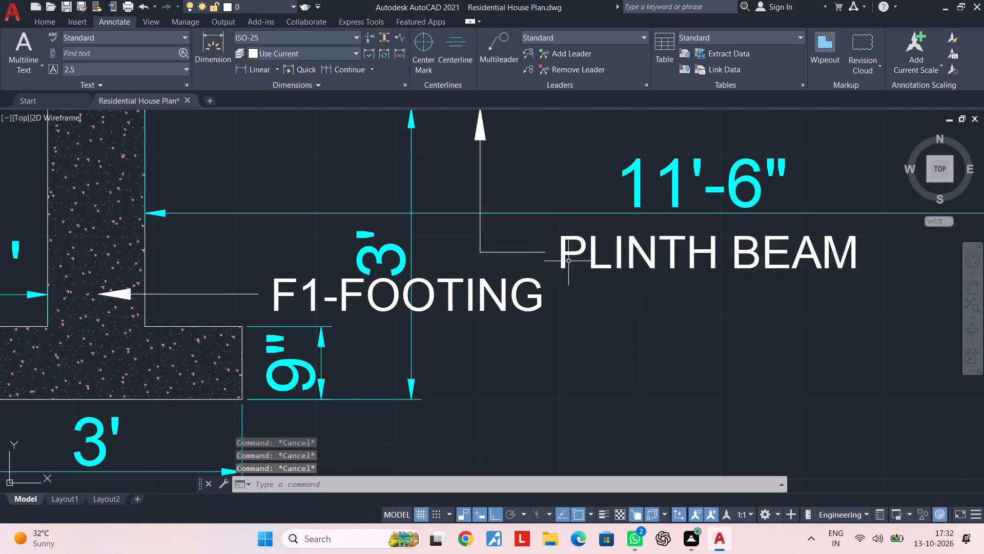
Add a vertical linear dimension from the base of the middle F2 footing up to the underside of the plinth beam.
{"action": "scroll", "coordinate": [568, 261], "scroll_direction": "down", "scroll_amount": 2}
{"action": "middle_click_drag", "start_coordinate": [661, 288], "coordinate": [576, 293]}
{"action": "key", "text": "Escape"}
{"action": "key", "text": "Escape"}
{"action": "key", "text": "Escape"}
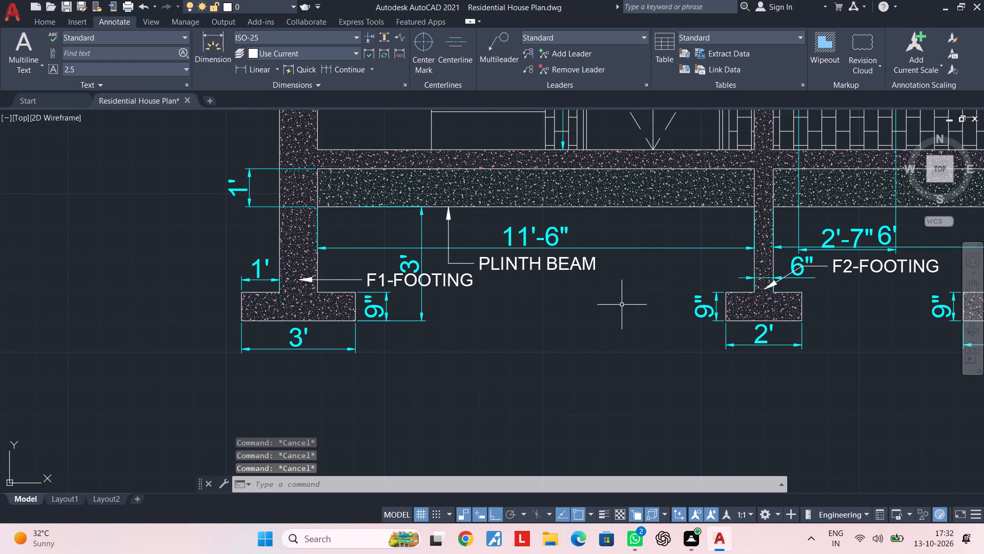
{"action": "key", "text": "Escape"}
{"action": "key", "text": "Escape"}
{"action": "key", "text": "Escape"}
{"action": "key", "text": "Escape"}
{"action": "middle_click_drag", "start_coordinate": [630, 293], "coordinate": [558, 294]}
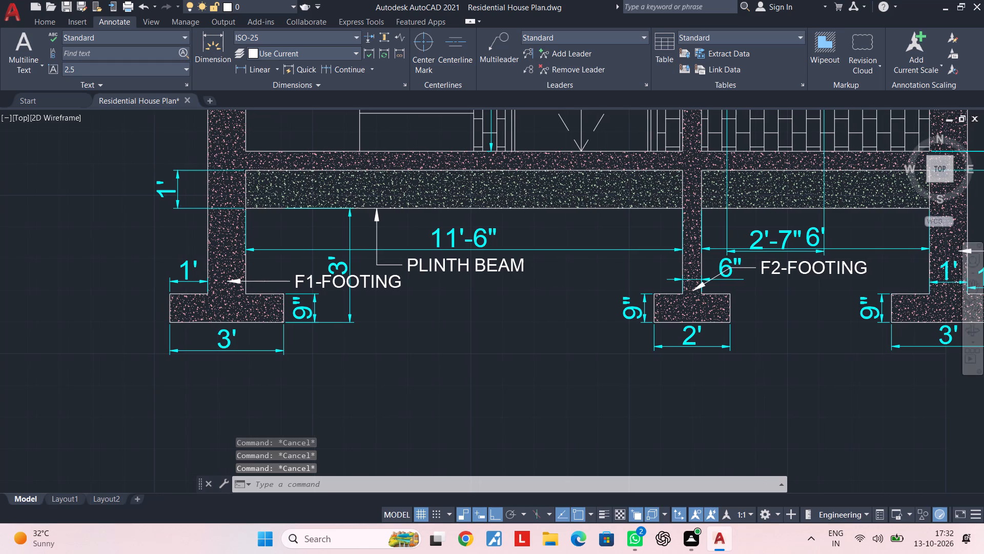
{"action": "left_click", "coordinate": [58, 25]}
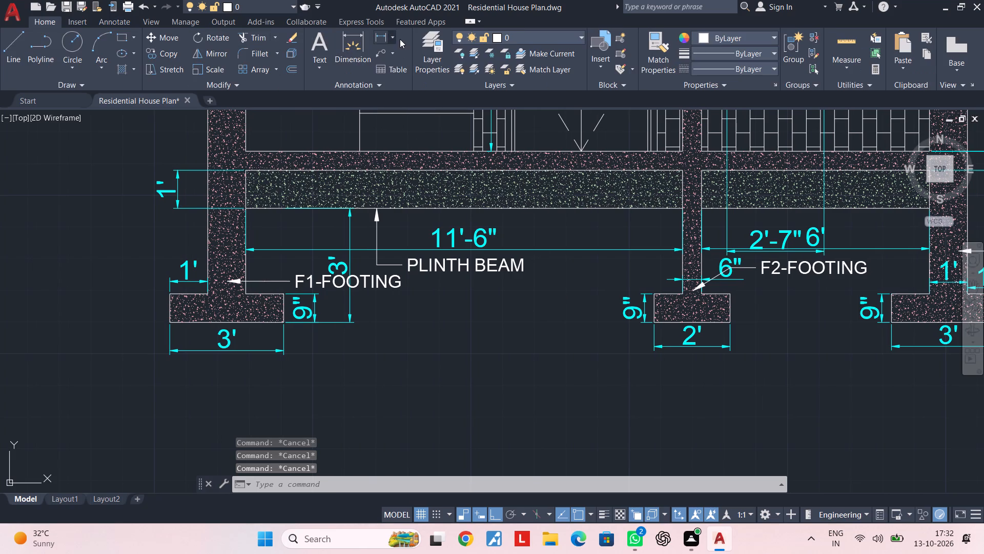
{"action": "left_click", "coordinate": [384, 38]}
{"action": "scroll", "coordinate": [655, 324], "scroll_direction": "up", "scroll_amount": 2}
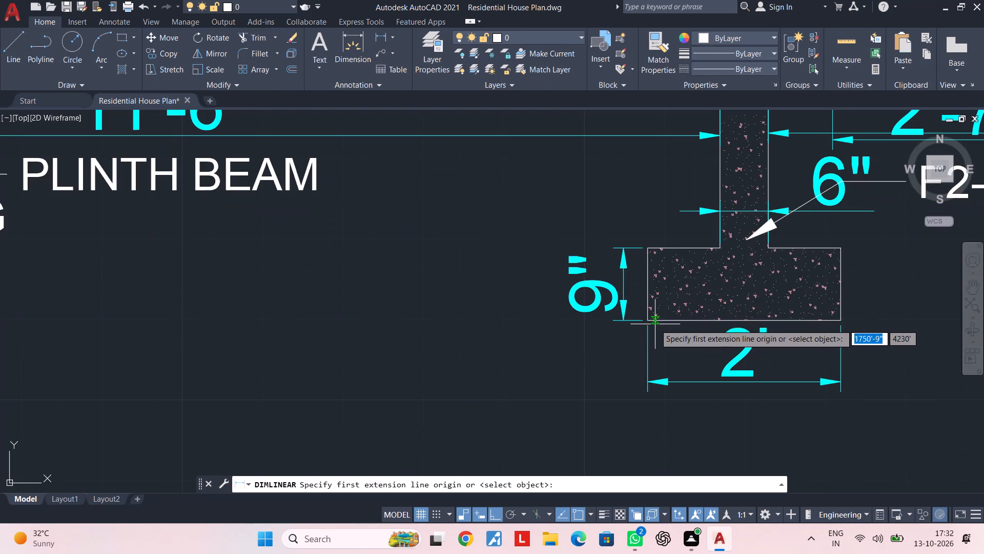
{"action": "left_click", "coordinate": [650, 320]}
{"action": "scroll", "coordinate": [638, 229], "scroll_direction": "down", "scroll_amount": 2}
{"action": "middle_click_drag", "start_coordinate": [643, 232], "coordinate": [637, 274]}
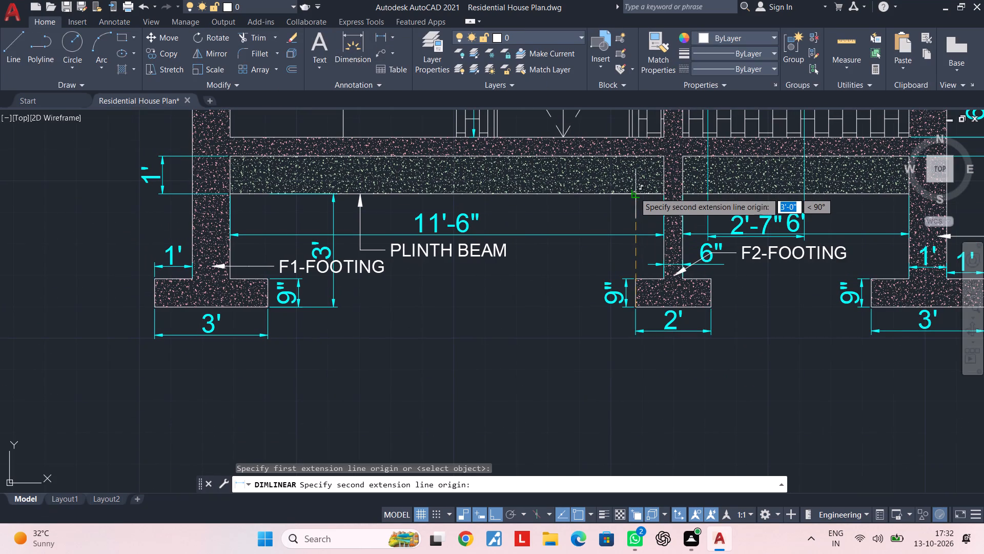
{"action": "left_click", "coordinate": [634, 192]}
{"action": "left_click", "coordinate": [601, 236]}
{"action": "key", "text": "Escape"}
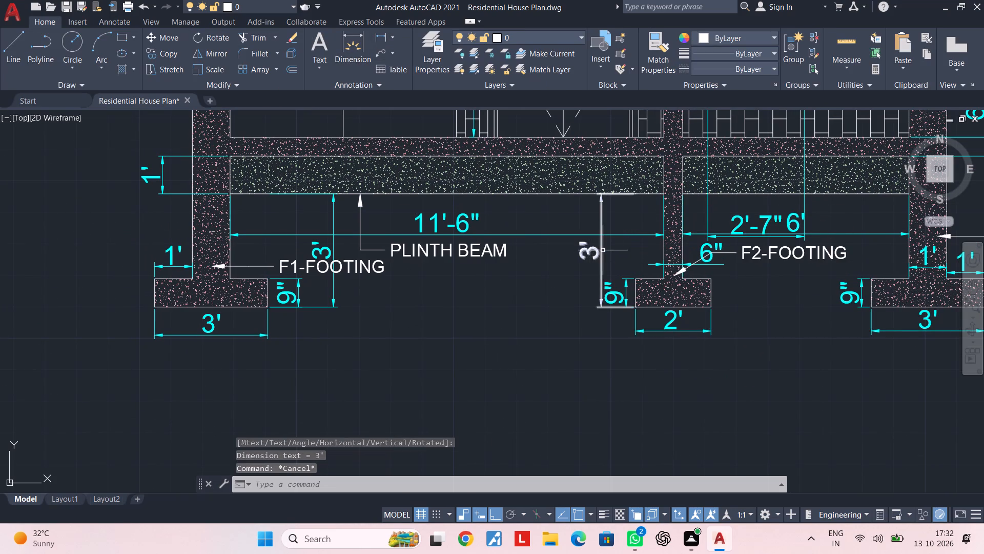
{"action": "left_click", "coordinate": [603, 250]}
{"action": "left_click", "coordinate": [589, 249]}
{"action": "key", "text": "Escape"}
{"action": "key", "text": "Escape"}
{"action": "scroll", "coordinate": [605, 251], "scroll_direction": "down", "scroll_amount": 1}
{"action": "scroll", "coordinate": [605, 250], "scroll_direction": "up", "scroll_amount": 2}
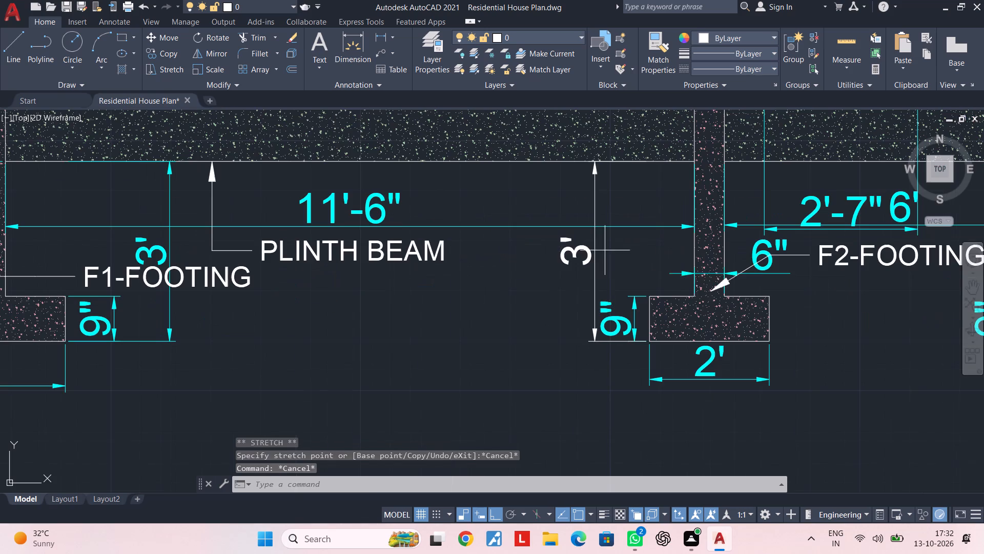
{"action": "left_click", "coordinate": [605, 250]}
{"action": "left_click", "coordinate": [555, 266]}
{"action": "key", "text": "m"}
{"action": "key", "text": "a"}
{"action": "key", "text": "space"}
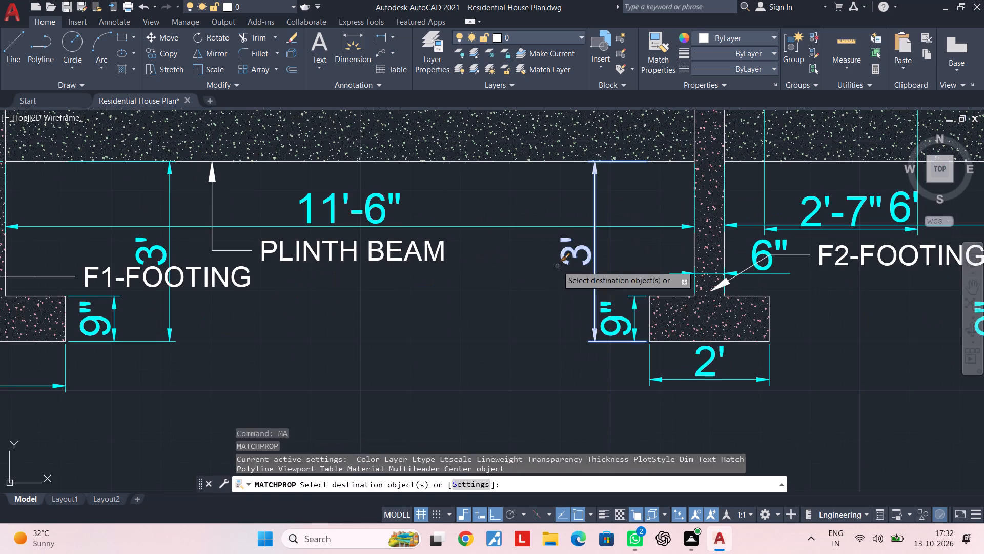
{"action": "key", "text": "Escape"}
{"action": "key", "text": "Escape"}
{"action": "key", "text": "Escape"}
Match the properties of the middle footing's 9" dimension onto the new vertical dimension beside it.
{"action": "type", "text": "MA"}
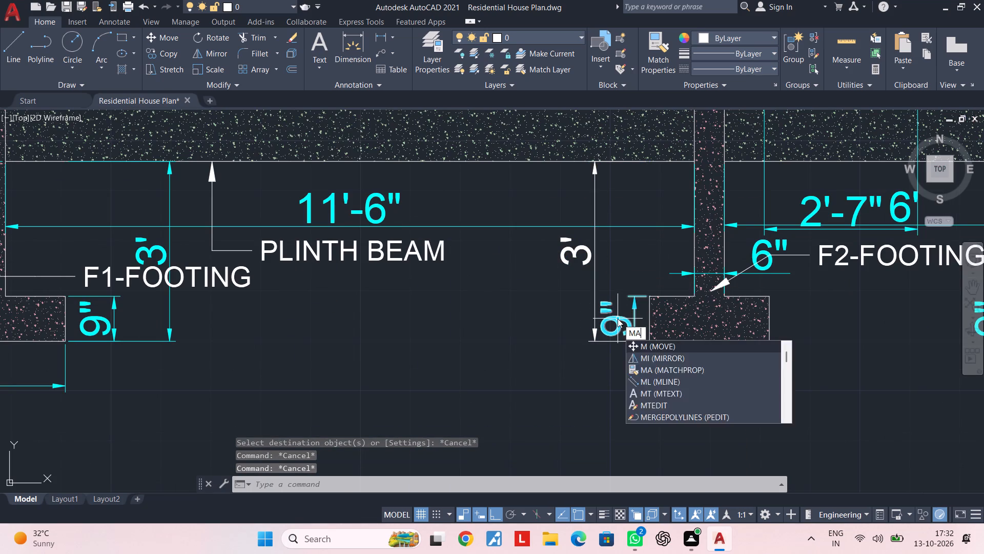
{"action": "key", "text": "space"}
{"action": "left_click", "coordinate": [618, 320]}
{"action": "left_click", "coordinate": [586, 259]}
{"action": "key", "text": "Escape"}
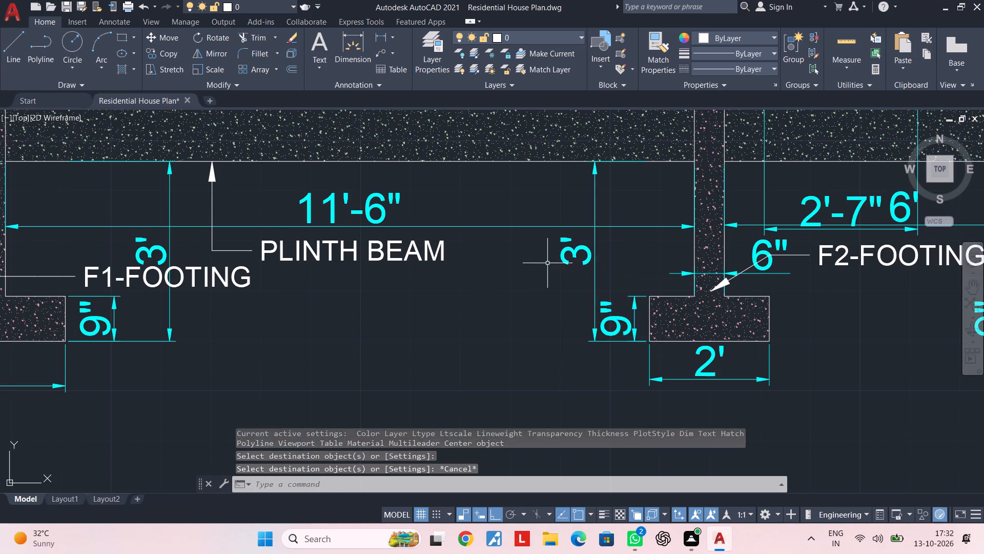
{"action": "key", "text": "Escape"}
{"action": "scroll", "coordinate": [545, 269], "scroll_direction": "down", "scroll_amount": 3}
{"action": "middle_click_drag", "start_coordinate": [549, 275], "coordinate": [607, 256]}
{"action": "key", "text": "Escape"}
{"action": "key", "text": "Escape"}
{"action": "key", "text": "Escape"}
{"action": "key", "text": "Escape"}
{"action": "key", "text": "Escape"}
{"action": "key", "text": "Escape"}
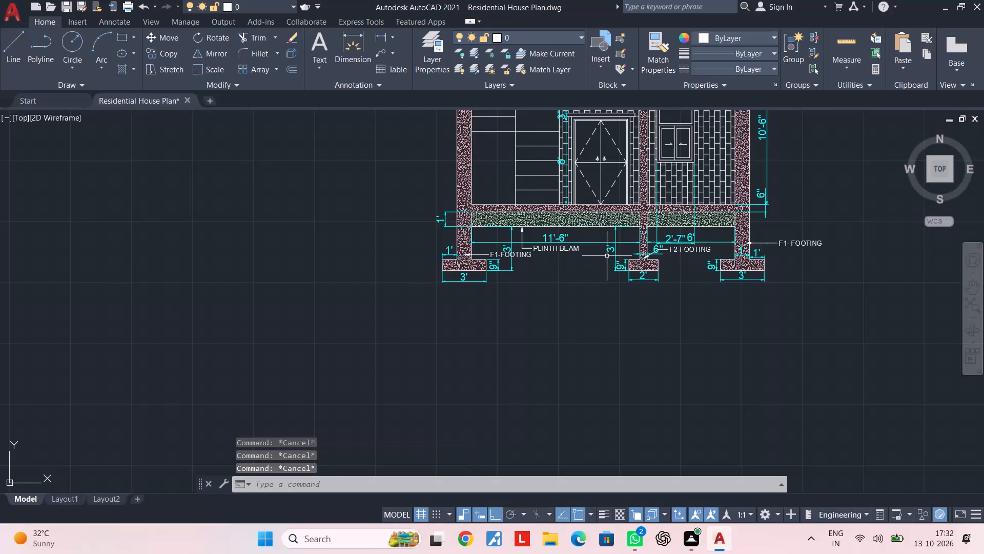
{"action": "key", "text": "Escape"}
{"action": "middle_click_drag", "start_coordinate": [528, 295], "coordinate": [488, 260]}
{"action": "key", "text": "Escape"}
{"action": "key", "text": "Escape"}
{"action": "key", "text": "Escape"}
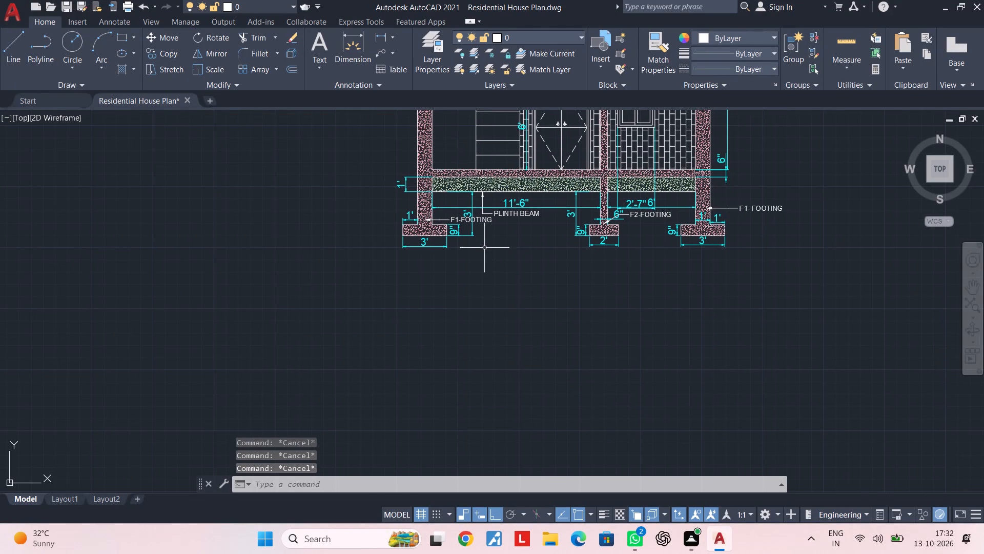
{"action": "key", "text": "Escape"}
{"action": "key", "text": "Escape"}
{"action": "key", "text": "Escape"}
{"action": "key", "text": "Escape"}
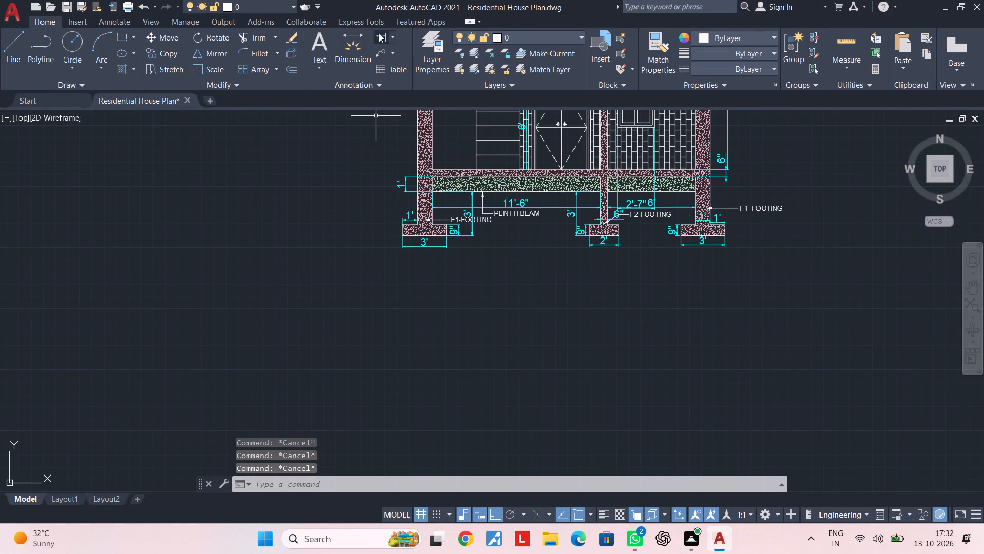
Add a horizontal linear dimension between the outer faces of the two outer columns, placing its line below the footing width dimensions.
{"action": "left_click", "coordinate": [380, 36]}
{"action": "scroll", "coordinate": [419, 207], "scroll_direction": "up", "scroll_amount": 3}
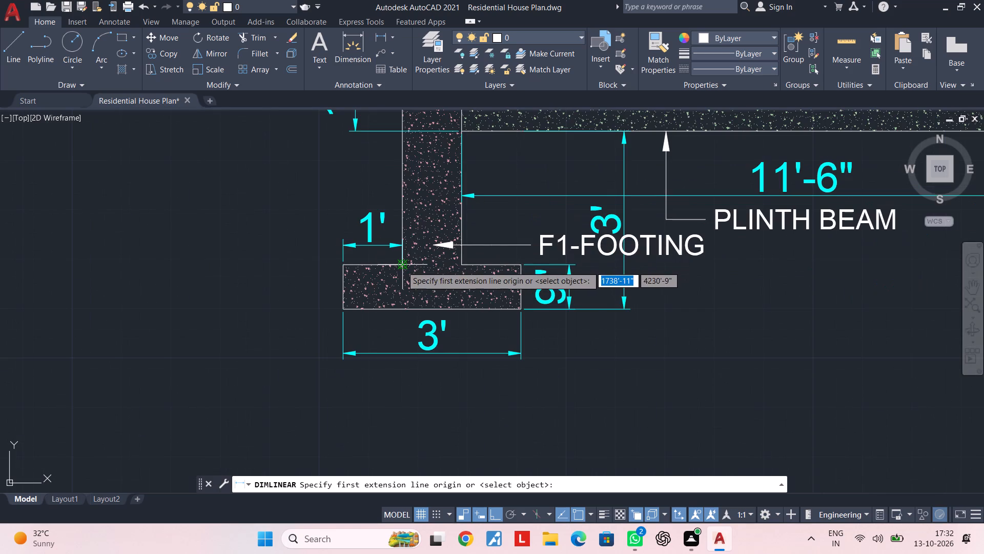
{"action": "left_click", "coordinate": [402, 266]}
{"action": "scroll", "coordinate": [611, 267], "scroll_direction": "down", "scroll_amount": 3}
{"action": "middle_click_drag", "start_coordinate": [597, 265], "coordinate": [302, 225]}
{"action": "scroll", "coordinate": [555, 223], "scroll_direction": "up", "scroll_amount": 4}
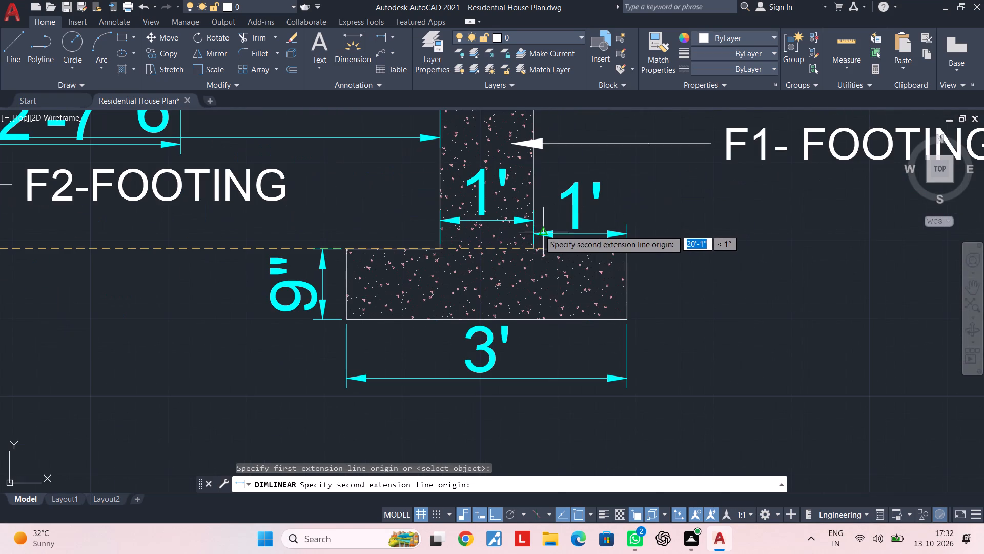
{"action": "left_click", "coordinate": [535, 249]}
{"action": "scroll", "coordinate": [490, 280], "scroll_direction": "down", "scroll_amount": 3}
{"action": "middle_click_drag", "start_coordinate": [498, 277], "coordinate": [561, 254]}
{"action": "scroll", "coordinate": [561, 254], "scroll_direction": "up", "scroll_amount": 1}
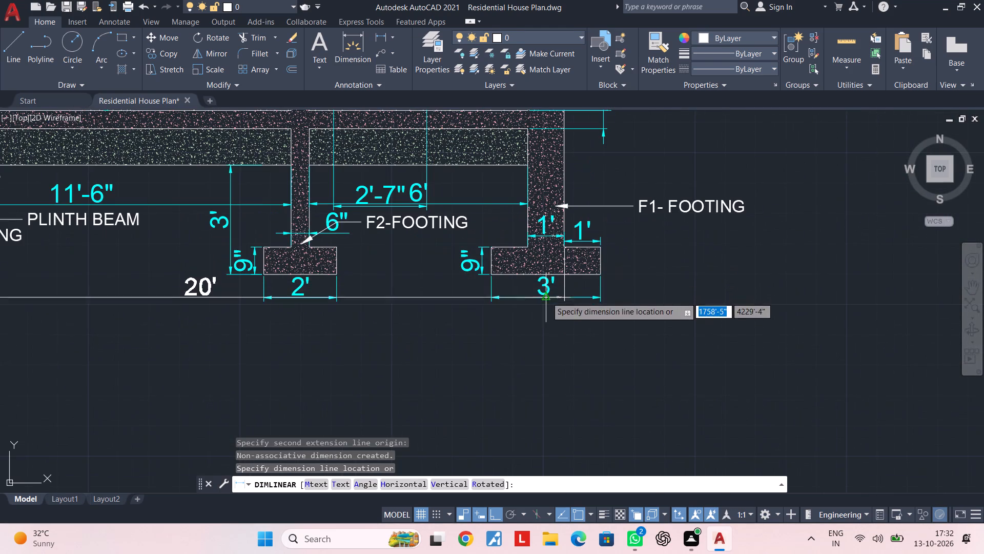
{"action": "middle_click_drag", "start_coordinate": [555, 304], "coordinate": [629, 209]}
{"action": "scroll", "coordinate": [619, 255], "scroll_direction": "down", "scroll_amount": 2}
{"action": "middle_click_drag", "start_coordinate": [619, 254], "coordinate": [649, 240]}
{"action": "scroll", "coordinate": [649, 240], "scroll_direction": "up", "scroll_amount": 1}
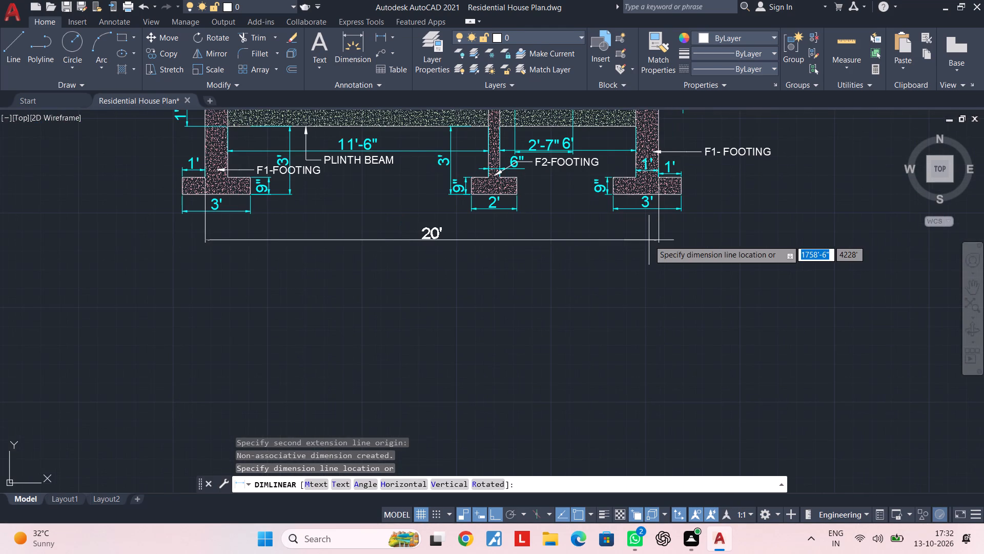
{"action": "left_click", "coordinate": [652, 230]}
{"action": "key", "text": "Escape"}
{"action": "key", "text": "Escape"}
{"action": "key", "text": "Escape"}
{"action": "key", "text": "Escape"}
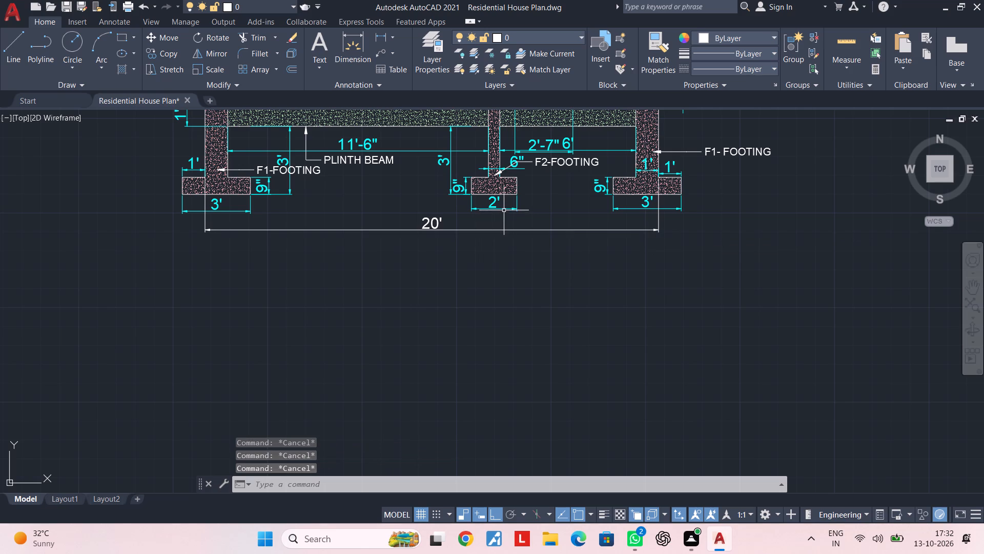
Match the properties of the middle footing's 2' width dimension onto the new overall dimension below the footings.
{"action": "key", "text": "m"}
{"action": "key", "text": "a"}
{"action": "key", "text": "space"}
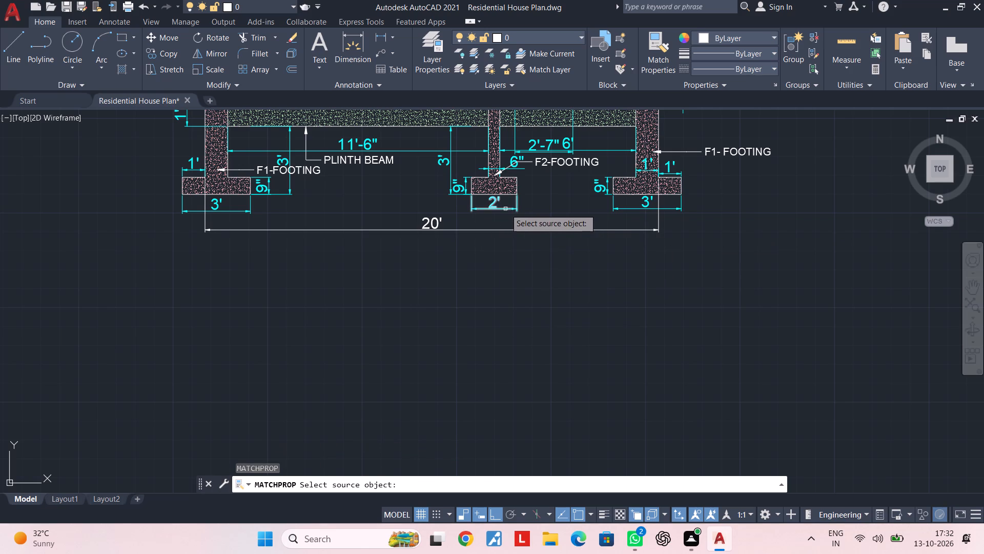
{"action": "left_click", "coordinate": [505, 209]}
{"action": "left_click", "coordinate": [502, 230]}
{"action": "key", "text": "Escape"}
{"action": "key", "text": "Escape"}
{"action": "key", "text": "Escape"}
{"action": "key", "text": "Escape"}
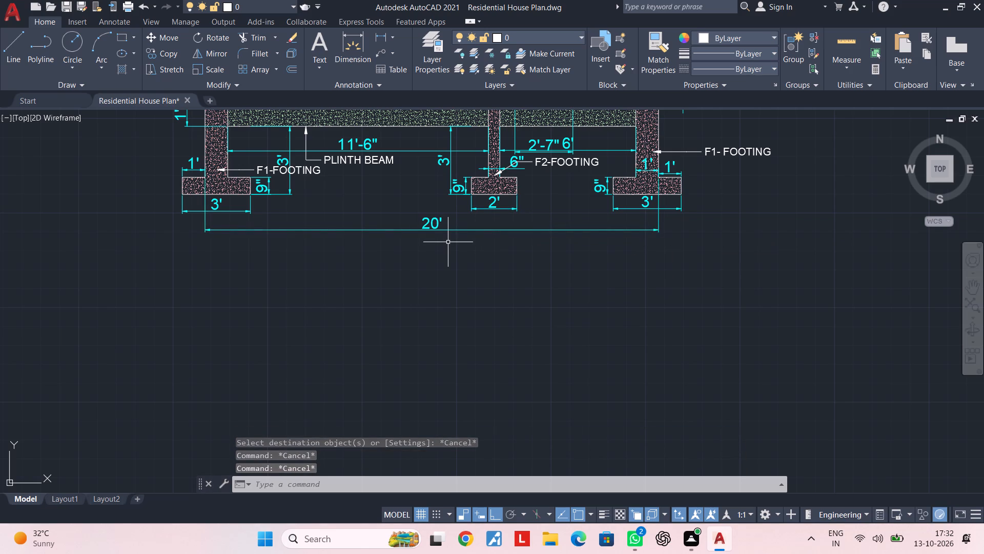
{"action": "key", "text": "Escape"}
{"action": "key", "text": "Escape"}
{"action": "key", "text": "Escape"}
{"action": "key", "text": "Escape"}
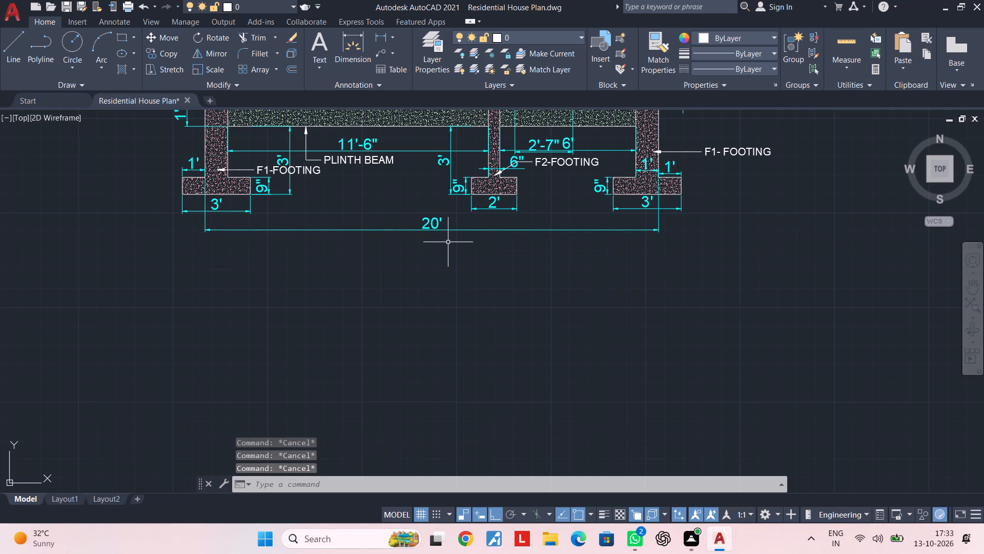
Add a multileader labelled "C1-COLUMN" outside the building, pointing to the left outer column just above the plinth level.
{"action": "middle_click_drag", "start_coordinate": [402, 203], "coordinate": [423, 304]}
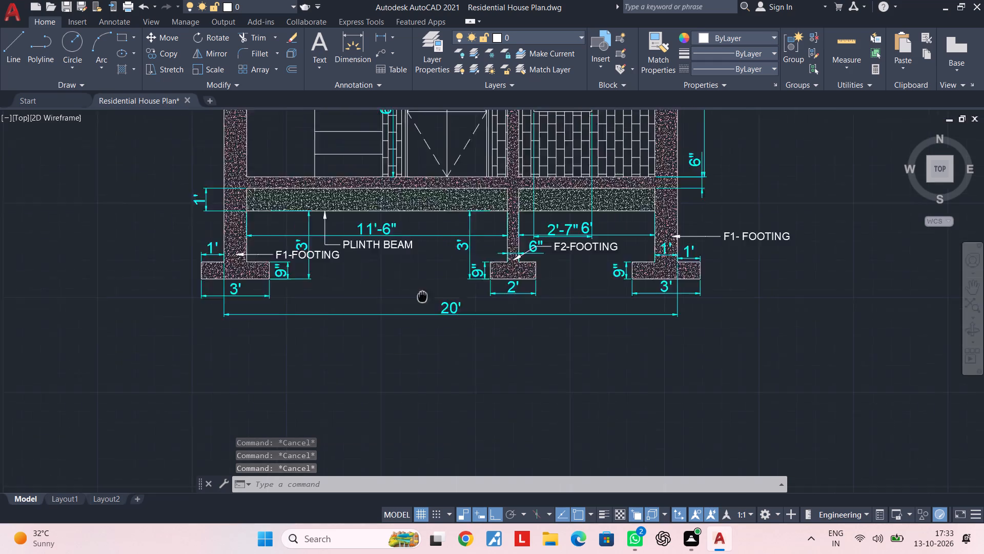
{"action": "middle_click_drag", "start_coordinate": [423, 304], "coordinate": [429, 343]}
{"action": "middle_click_drag", "start_coordinate": [211, 275], "coordinate": [318, 300]}
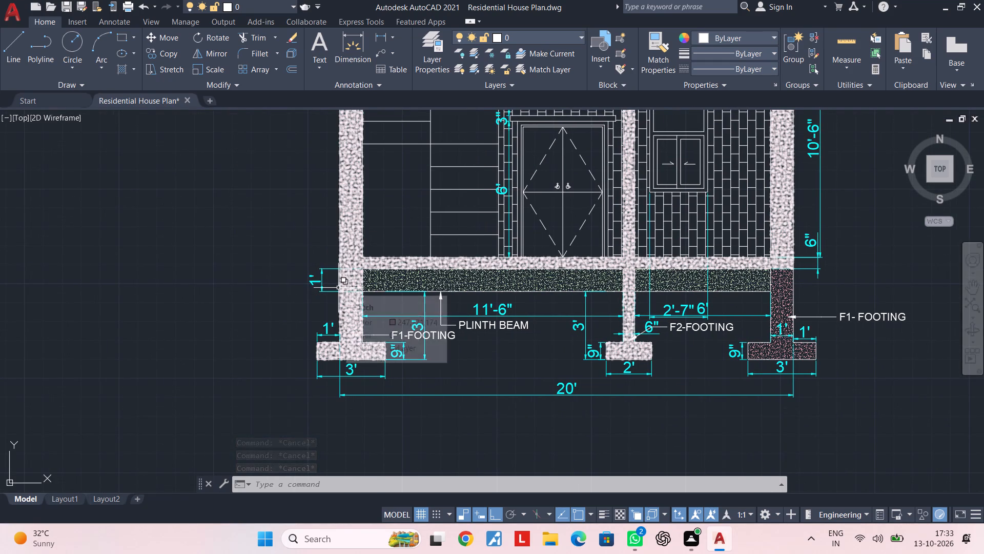
{"action": "left_click", "coordinate": [120, 25]}
{"action": "left_click", "coordinate": [500, 46]}
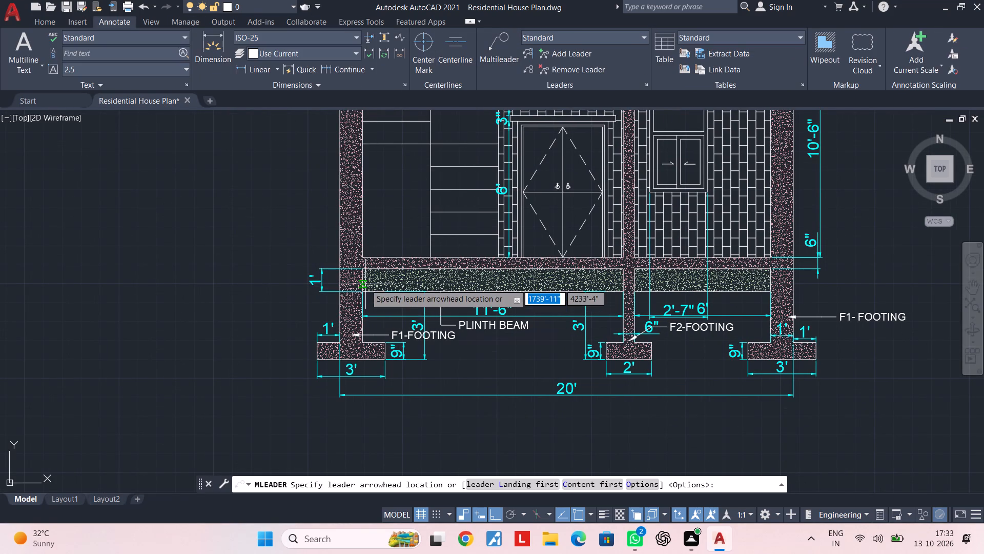
{"action": "middle_click_drag", "start_coordinate": [363, 244], "coordinate": [366, 262]}
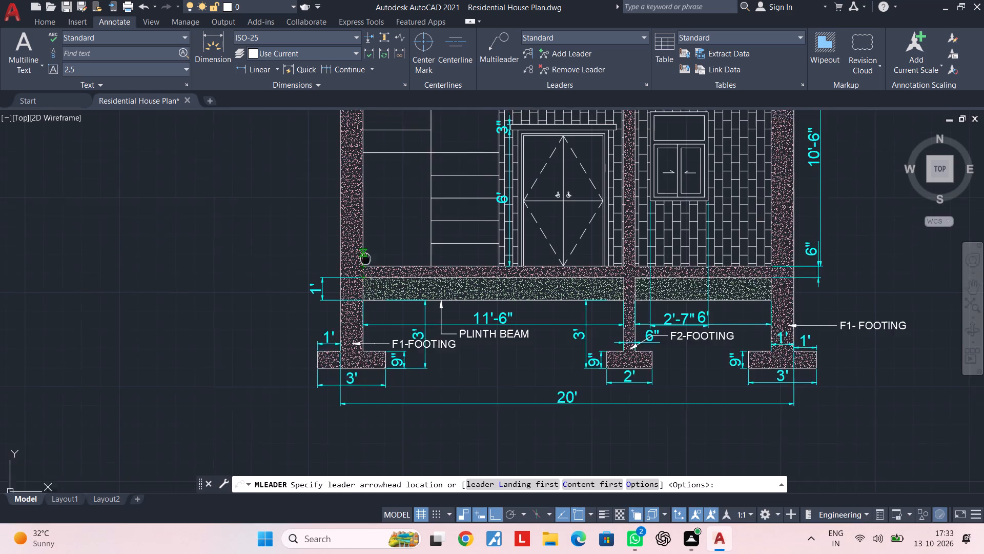
{"action": "middle_click_drag", "start_coordinate": [366, 262], "coordinate": [379, 302]}
{"action": "scroll", "coordinate": [367, 297], "scroll_direction": "up", "scroll_amount": 1}
{"action": "left_click", "coordinate": [360, 300]}
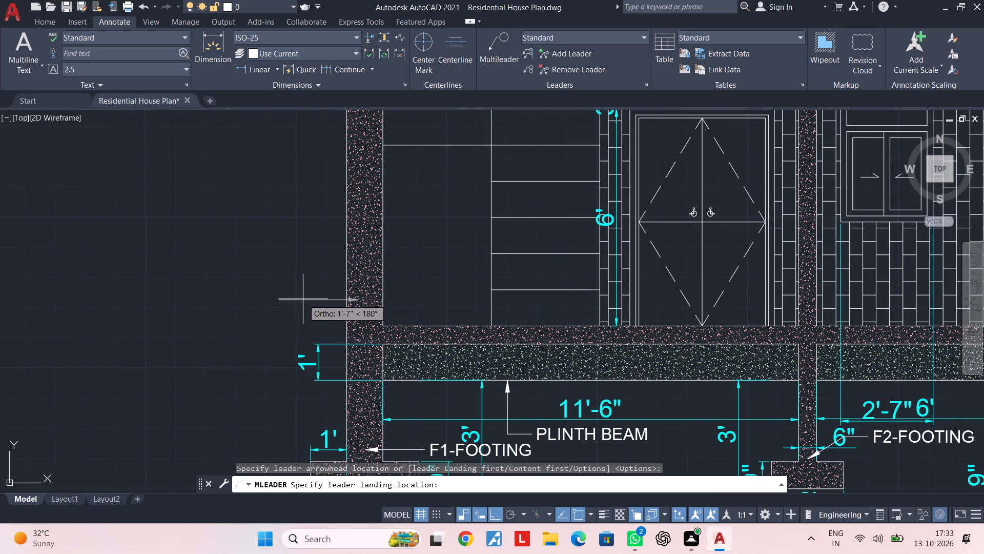
{"action": "left_click", "coordinate": [303, 299]}
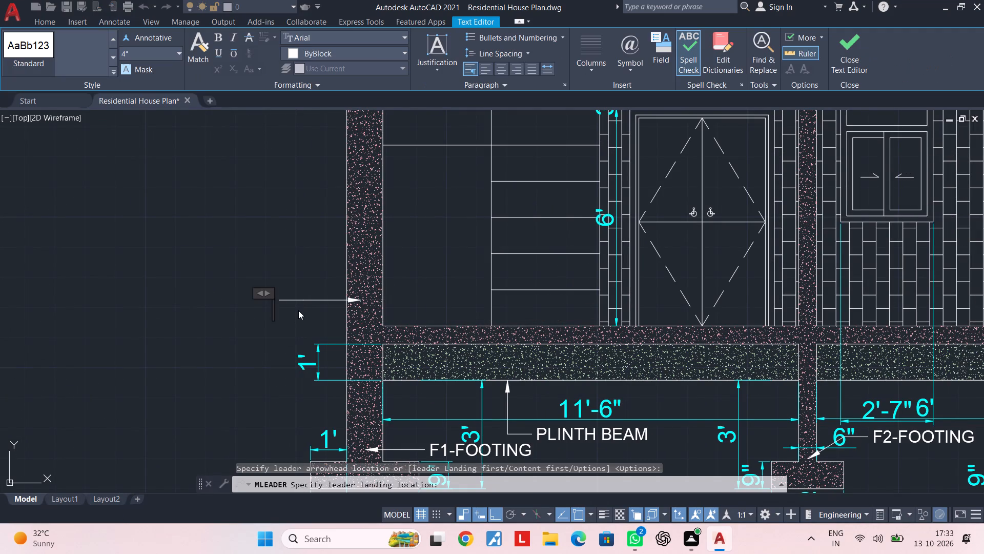
{"action": "type", "text": "C1"}
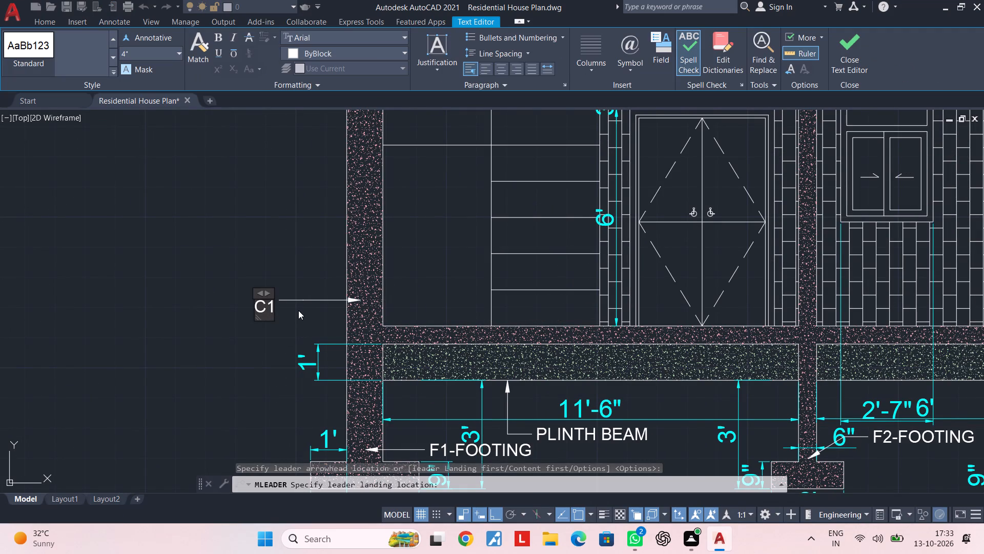
{"action": "type", "text": "-C"}
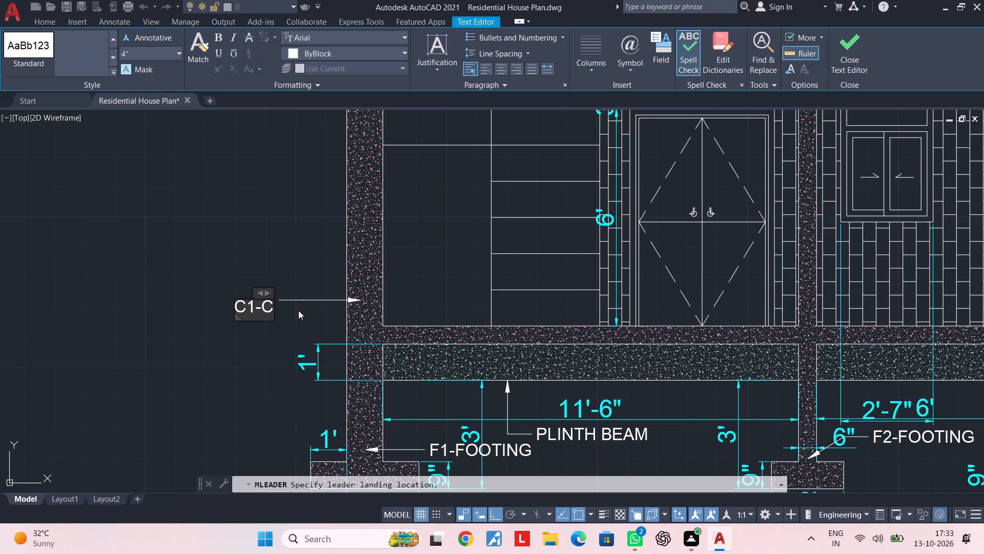
{"action": "type", "text": "OLUMN"}
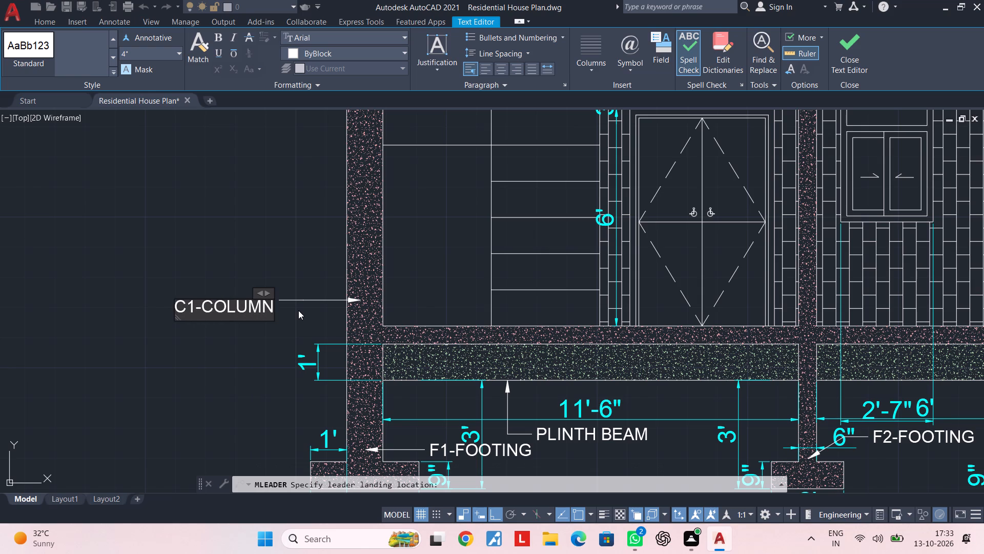
{"action": "left_click", "coordinate": [302, 211]}
On the Dimension layer, add a vertical linear dimension of the upper-storey window's height, placed outside the left 10'-6" storey dimension.
{"action": "scroll", "coordinate": [302, 217], "scroll_direction": "down", "scroll_amount": 2}
{"action": "middle_click_drag", "start_coordinate": [304, 239], "coordinate": [296, 305]}
{"action": "middle_click_drag", "start_coordinate": [312, 278], "coordinate": [304, 321]}
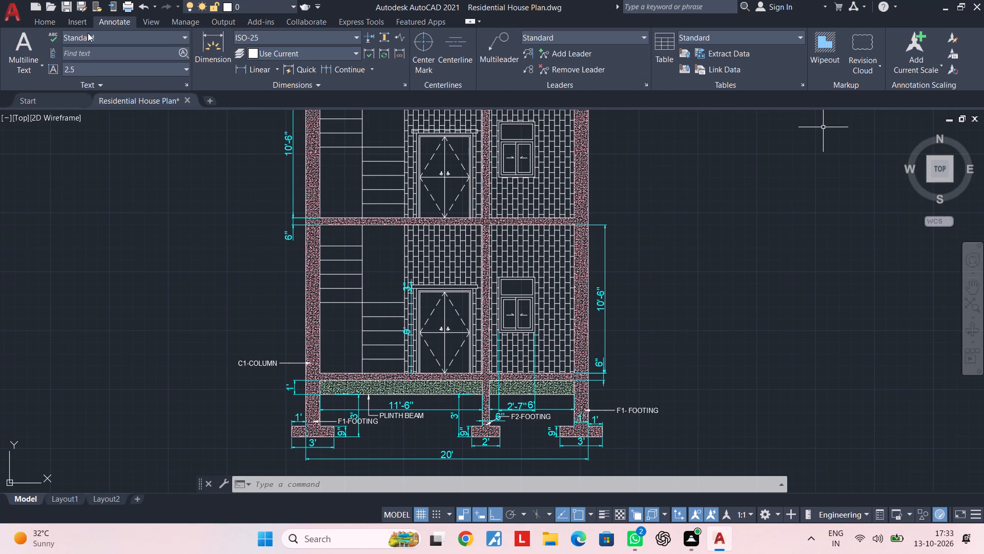
{"action": "left_click", "coordinate": [50, 24]}
{"action": "left_click", "coordinate": [376, 39]}
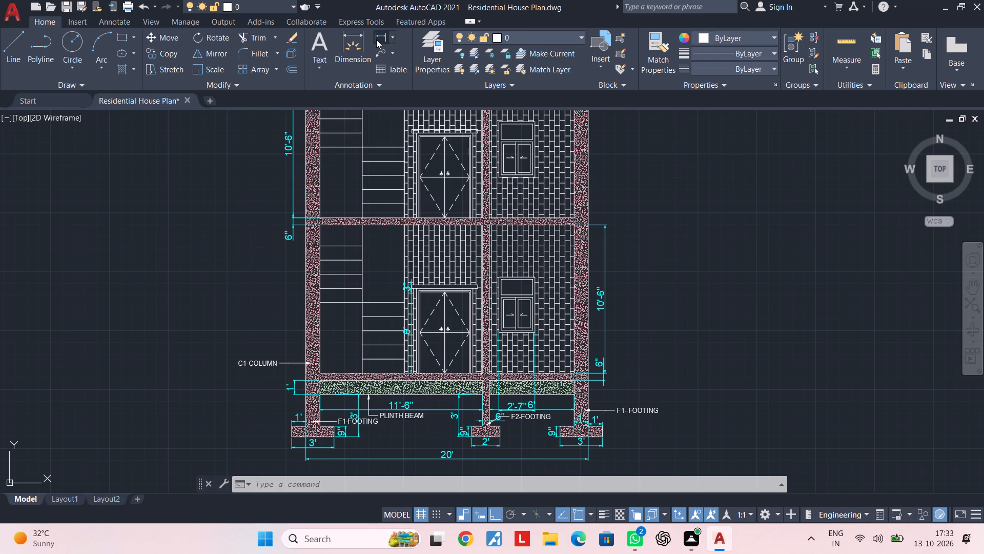
{"action": "left_click", "coordinate": [515, 27]}
{"action": "left_click", "coordinate": [513, 39]}
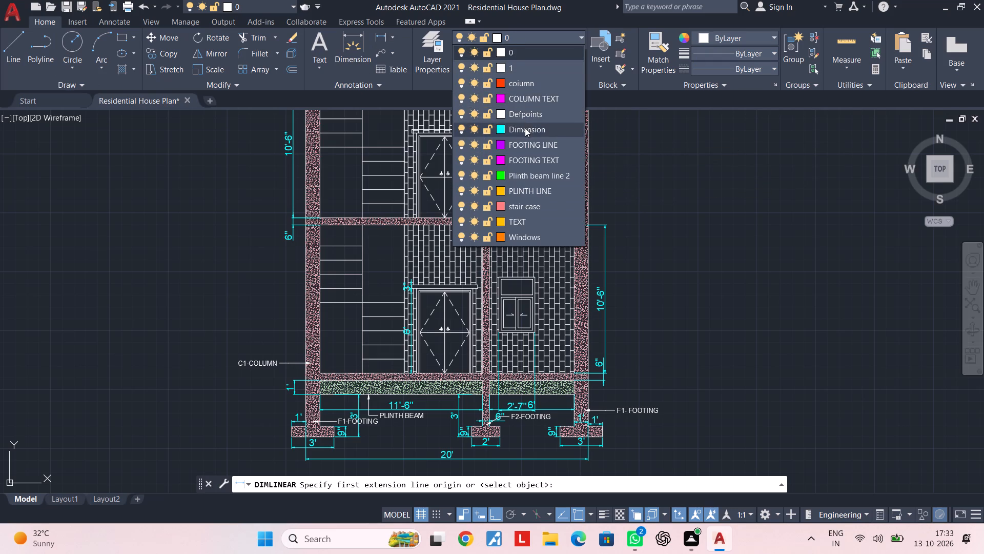
{"action": "left_click", "coordinate": [525, 128]}
{"action": "middle_click_drag", "start_coordinate": [513, 159], "coordinate": [510, 199]}
{"action": "scroll", "coordinate": [486, 144], "scroll_direction": "up", "scroll_amount": 3}
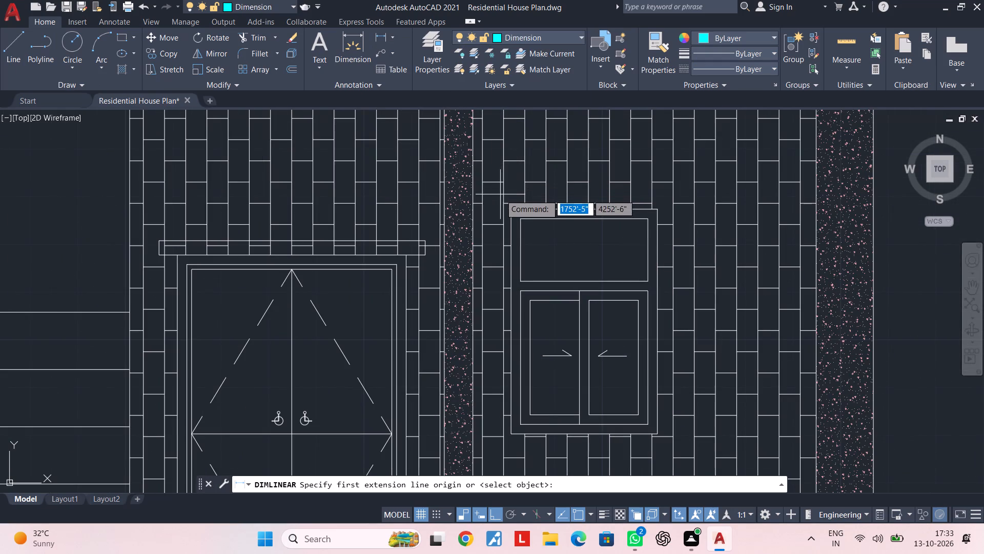
{"action": "scroll", "coordinate": [517, 211], "scroll_direction": "up", "scroll_amount": 3}
{"action": "scroll", "coordinate": [511, 227], "scroll_direction": "down", "scroll_amount": 4}
{"action": "middle_click_drag", "start_coordinate": [507, 222], "coordinate": [429, 138]}
{"action": "scroll", "coordinate": [427, 141], "scroll_direction": "up", "scroll_amount": 2}
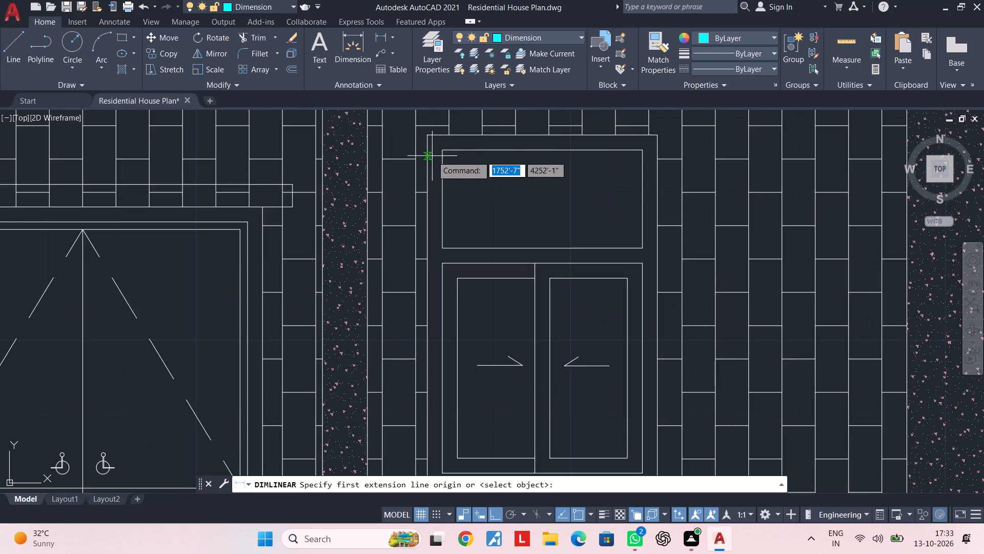
{"action": "middle_click_drag", "start_coordinate": [440, 179], "coordinate": [439, 259]}
{"action": "left_click", "coordinate": [427, 215]}
{"action": "scroll", "coordinate": [428, 270], "scroll_direction": "down", "scroll_amount": 1}
{"action": "middle_click_drag", "start_coordinate": [428, 261], "coordinate": [428, 227]}
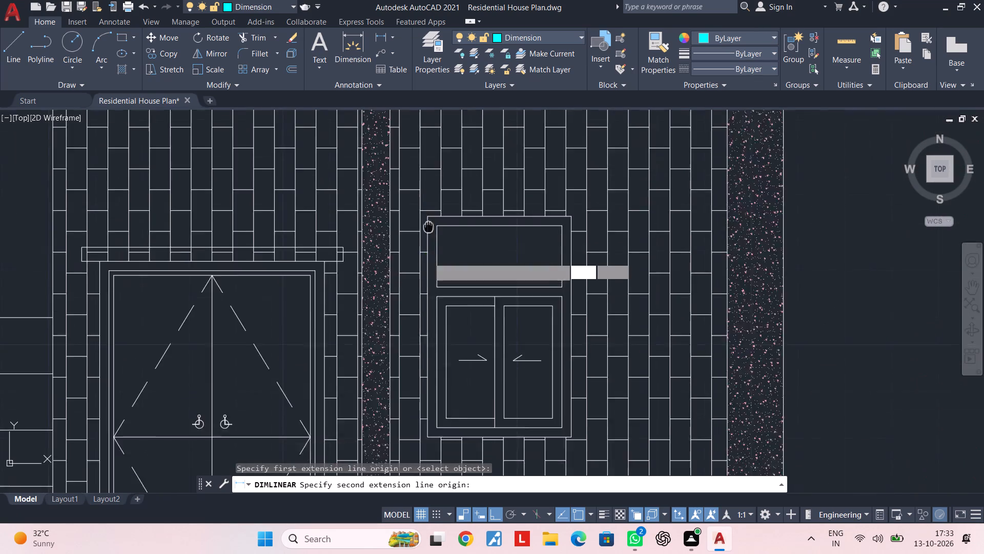
{"action": "middle_click_drag", "start_coordinate": [428, 227], "coordinate": [429, 98]}
{"action": "left_click", "coordinate": [433, 294]}
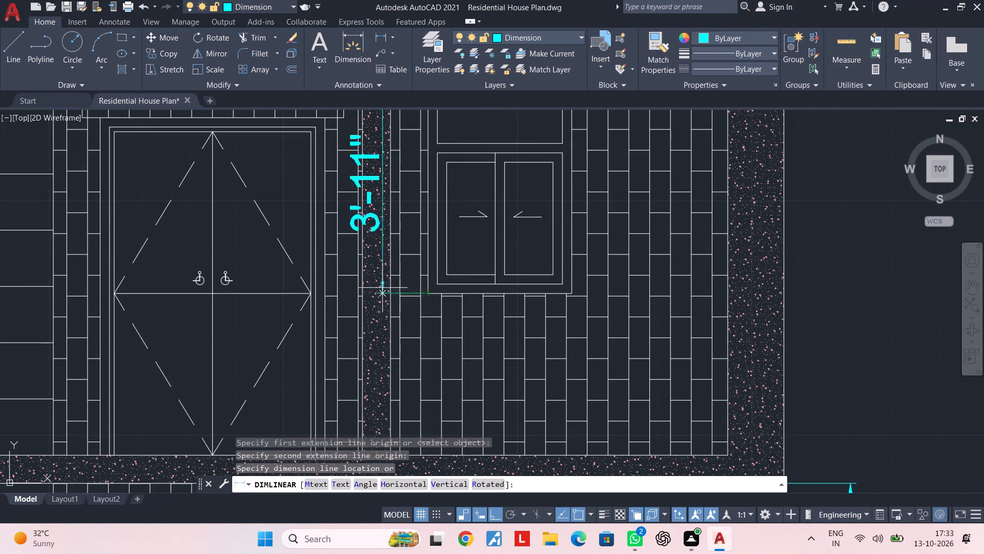
{"action": "scroll", "coordinate": [295, 267], "scroll_direction": "down", "scroll_amount": 3}
{"action": "middle_click_drag", "start_coordinate": [314, 267], "coordinate": [502, 267]}
{"action": "scroll", "coordinate": [297, 270], "scroll_direction": "up", "scroll_amount": 1}
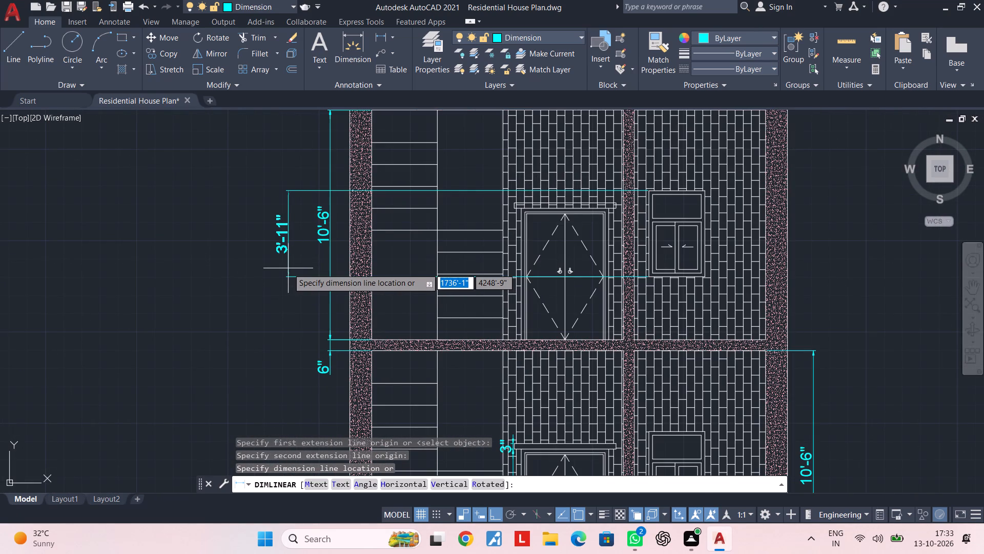
{"action": "left_click", "coordinate": [288, 268]}
{"action": "key", "text": "Escape"}
{"action": "key", "text": "Escape"}
Save the drawing.
{"action": "middle_click_drag", "start_coordinate": [448, 227], "coordinate": [447, 242]}
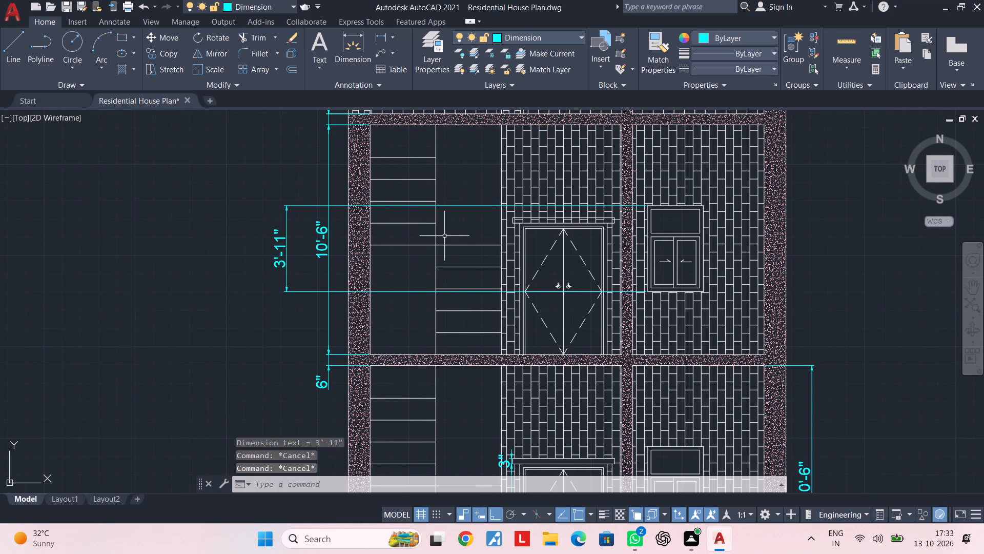
{"action": "middle_click_drag", "start_coordinate": [443, 224], "coordinate": [436, 256]}
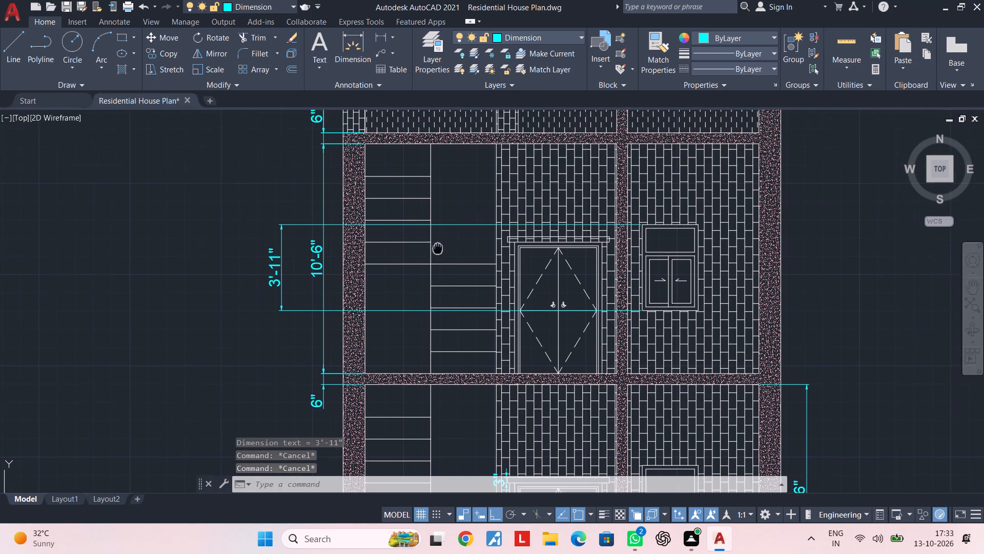
{"action": "middle_click_drag", "start_coordinate": [436, 256], "coordinate": [435, 262]}
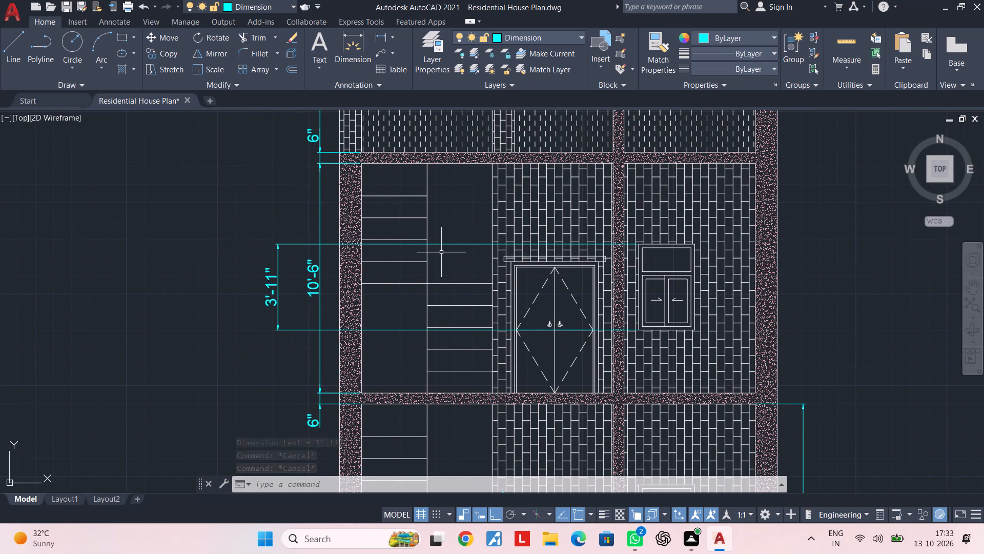
{"action": "scroll", "coordinate": [441, 252], "scroll_direction": "down", "scroll_amount": 2}
{"action": "middle_click_drag", "start_coordinate": [441, 251], "coordinate": [429, 268]}
{"action": "middle_click_drag", "start_coordinate": [522, 258], "coordinate": [355, 225]}
{"action": "key", "text": "Escape"}
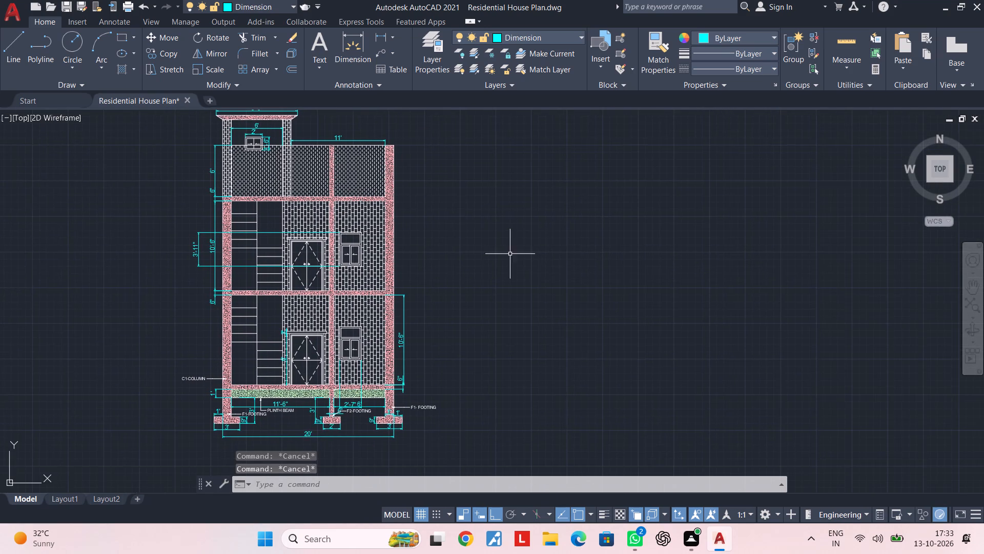
{"action": "middle_click_drag", "start_coordinate": [510, 254], "coordinate": [448, 241]}
{"action": "key", "text": "Escape"}
{"action": "key", "text": "Escape"}
{"action": "key", "text": "ctrl+s"}
{"action": "key", "text": "ctrl+s"}
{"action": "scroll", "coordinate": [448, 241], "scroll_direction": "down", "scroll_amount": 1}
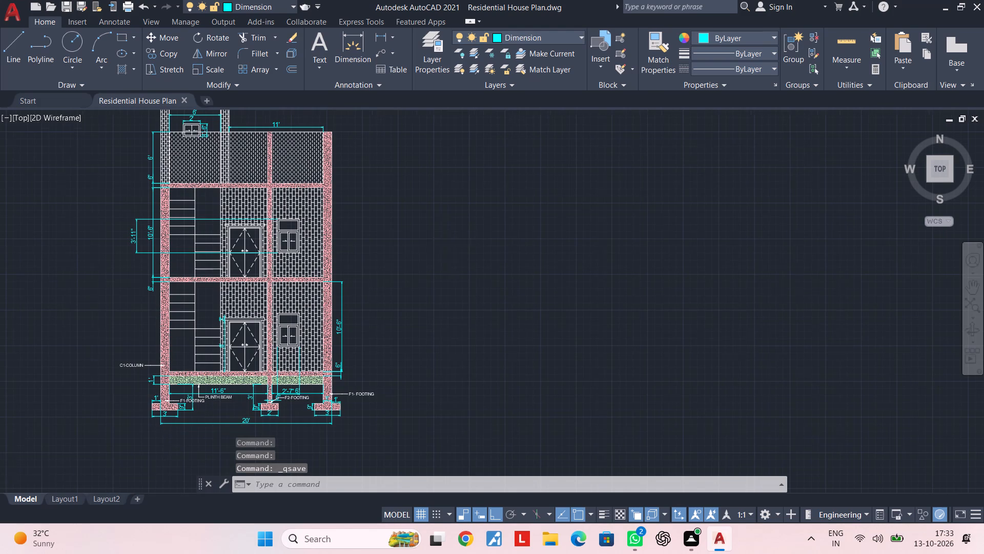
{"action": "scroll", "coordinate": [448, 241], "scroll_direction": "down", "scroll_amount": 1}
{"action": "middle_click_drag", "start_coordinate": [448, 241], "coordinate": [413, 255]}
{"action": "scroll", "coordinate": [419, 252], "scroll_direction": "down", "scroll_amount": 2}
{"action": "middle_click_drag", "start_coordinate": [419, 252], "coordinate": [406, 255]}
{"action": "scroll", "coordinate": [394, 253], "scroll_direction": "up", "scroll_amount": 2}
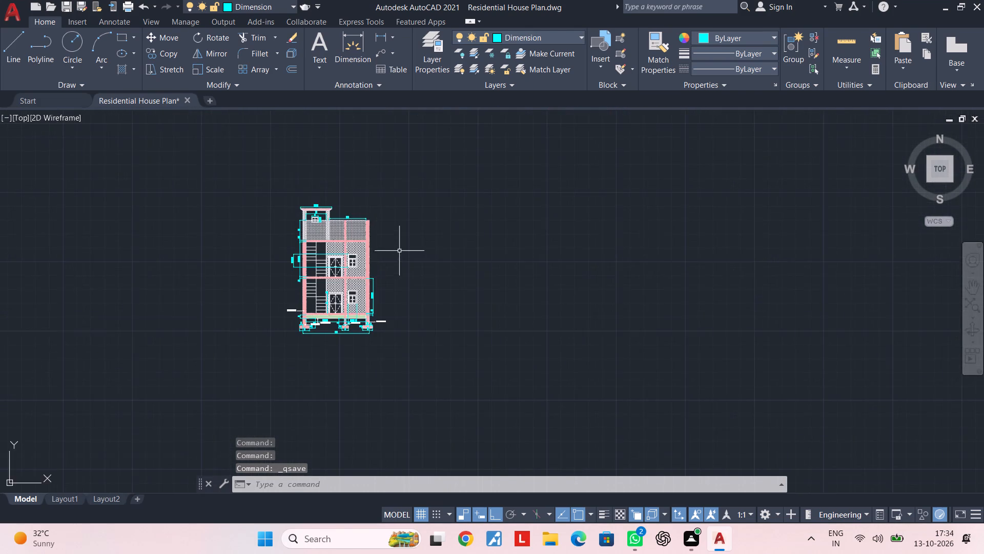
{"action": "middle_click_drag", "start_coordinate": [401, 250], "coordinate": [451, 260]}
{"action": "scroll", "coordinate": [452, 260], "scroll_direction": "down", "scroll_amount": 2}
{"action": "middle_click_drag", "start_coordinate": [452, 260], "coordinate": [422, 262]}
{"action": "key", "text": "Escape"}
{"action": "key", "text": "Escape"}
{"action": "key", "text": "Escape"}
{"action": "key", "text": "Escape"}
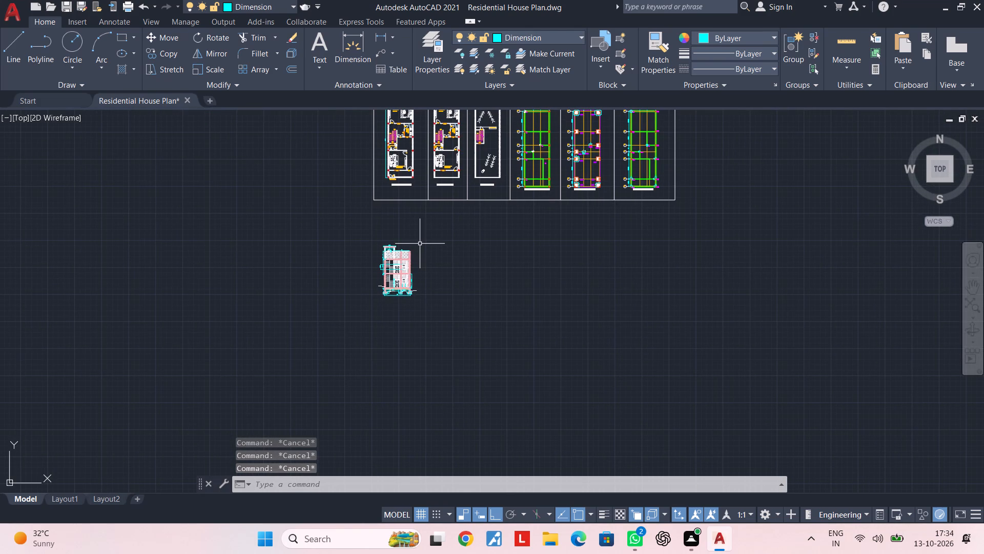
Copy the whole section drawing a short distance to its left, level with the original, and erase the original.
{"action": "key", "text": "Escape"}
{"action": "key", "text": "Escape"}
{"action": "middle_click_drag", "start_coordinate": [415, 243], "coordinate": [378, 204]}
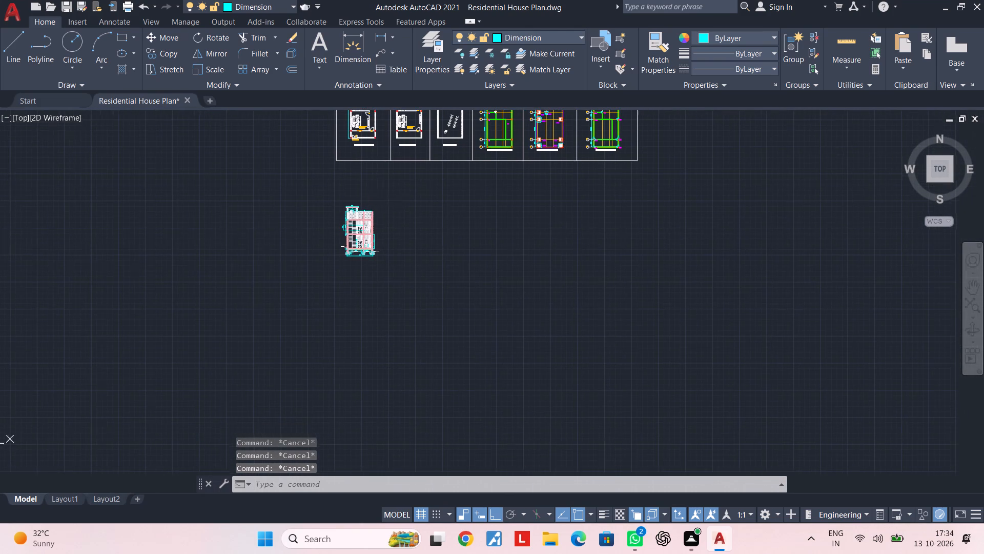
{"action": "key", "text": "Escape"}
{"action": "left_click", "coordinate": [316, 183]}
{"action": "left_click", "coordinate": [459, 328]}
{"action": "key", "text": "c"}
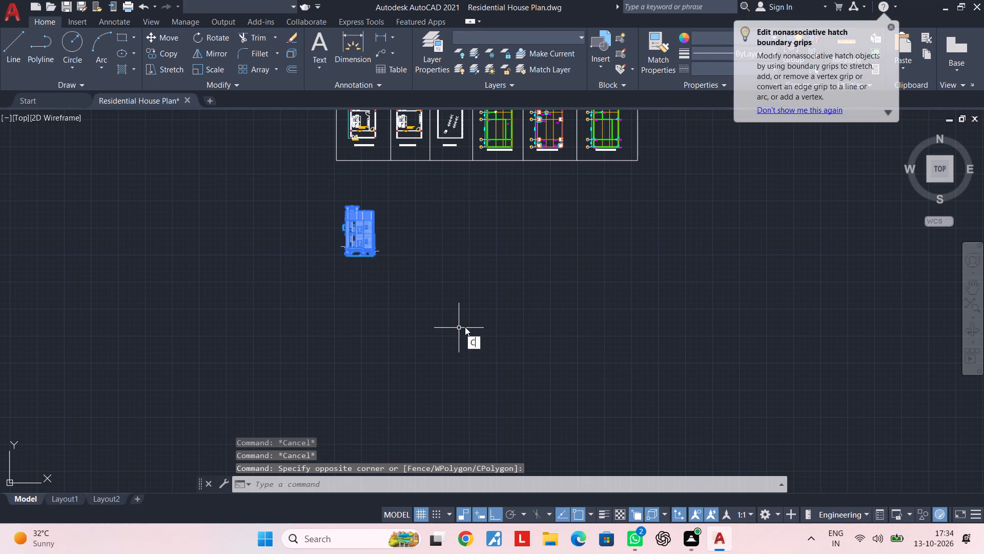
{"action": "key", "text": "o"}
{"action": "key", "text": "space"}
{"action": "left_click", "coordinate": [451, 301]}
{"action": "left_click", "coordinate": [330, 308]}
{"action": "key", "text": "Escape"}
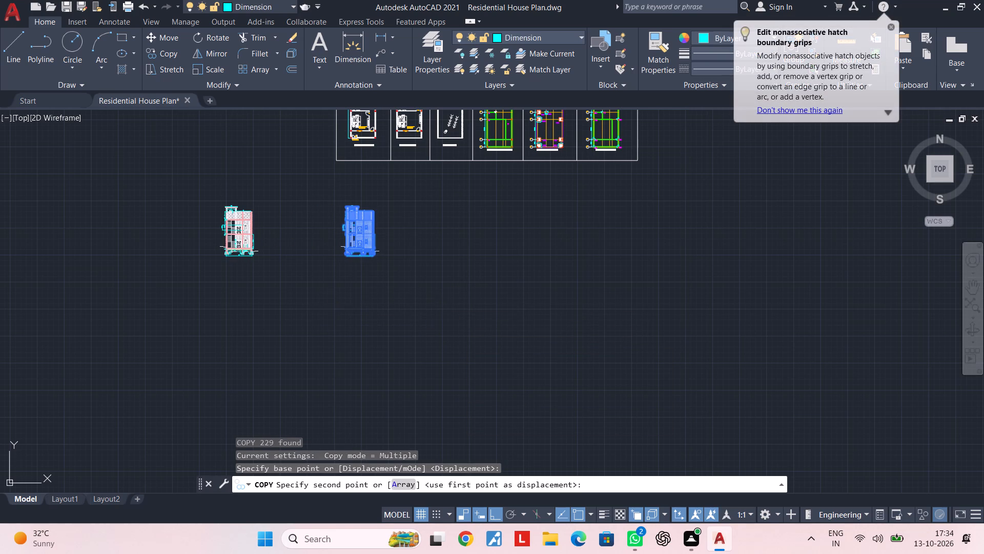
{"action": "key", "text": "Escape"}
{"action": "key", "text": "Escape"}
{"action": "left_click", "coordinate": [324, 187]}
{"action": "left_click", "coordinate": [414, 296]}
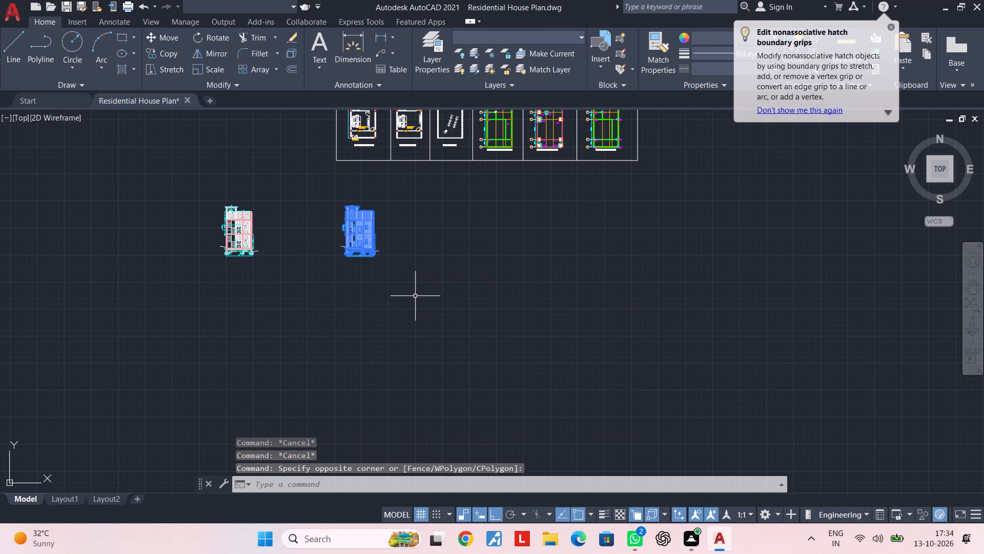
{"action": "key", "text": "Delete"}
With Ortho off, copy the section drawing directly below the ground floor plan's frame and erase the source drawing.
{"action": "left_click", "coordinate": [176, 180]}
{"action": "left_click", "coordinate": [317, 285]}
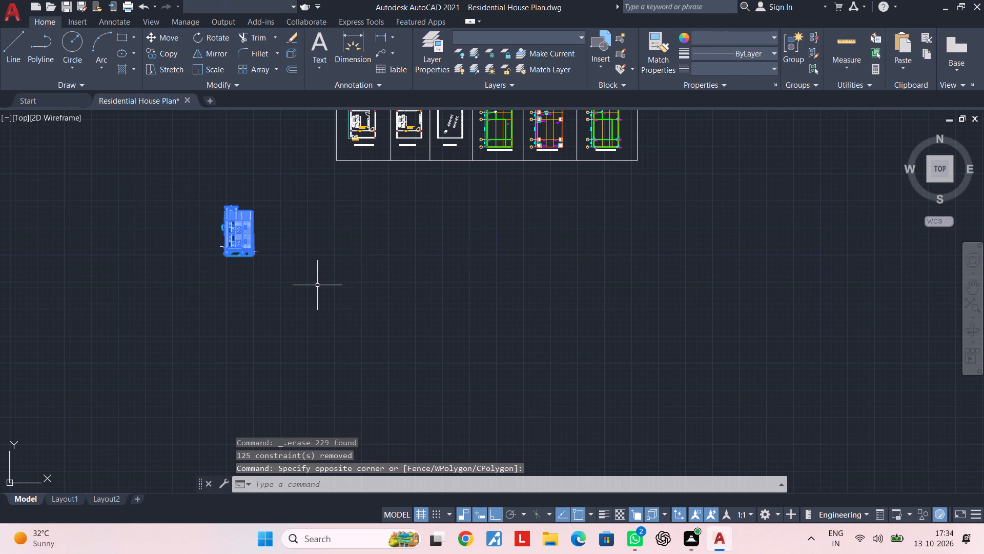
{"action": "type", "text": "CO"}
{"action": "key", "text": "space"}
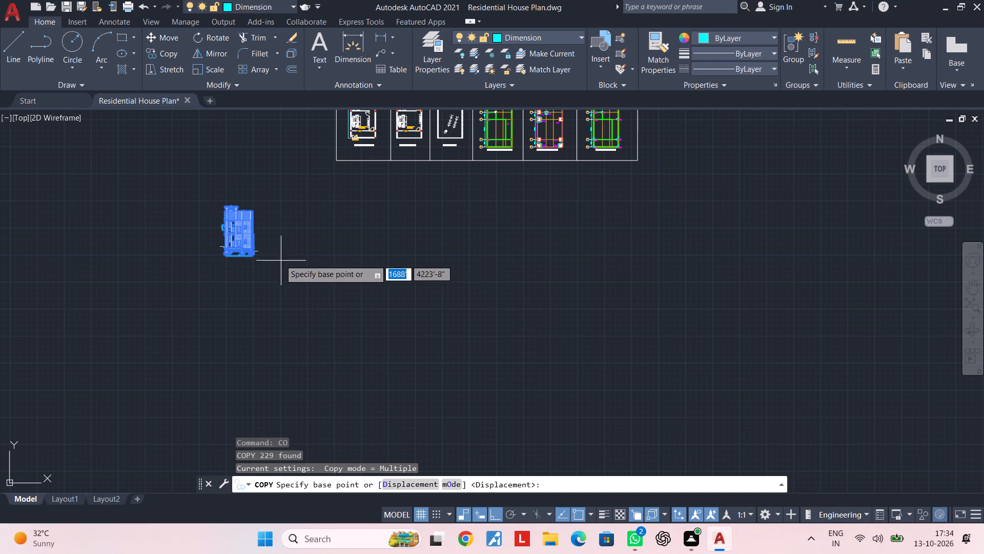
{"action": "left_click", "coordinate": [249, 237]}
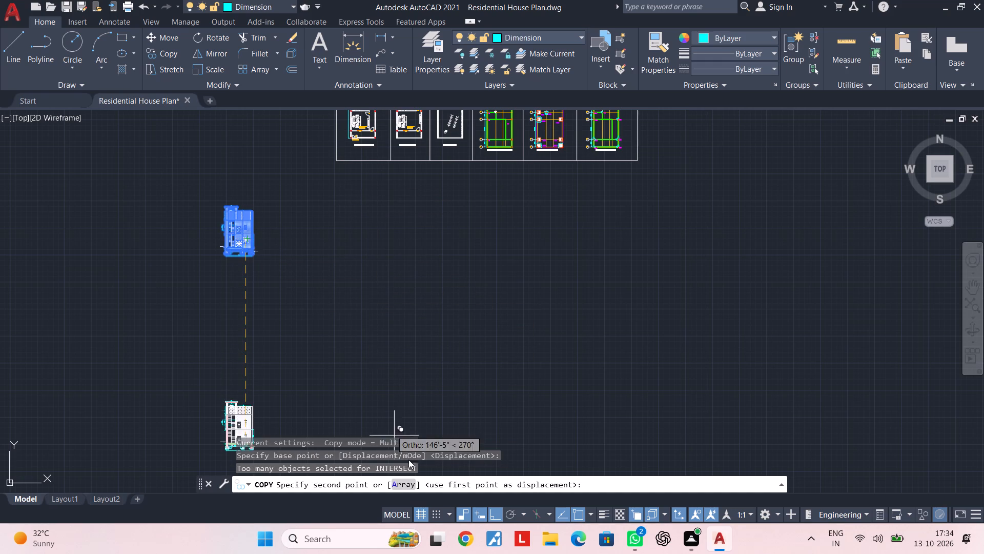
{"action": "left_click", "coordinate": [494, 512]}
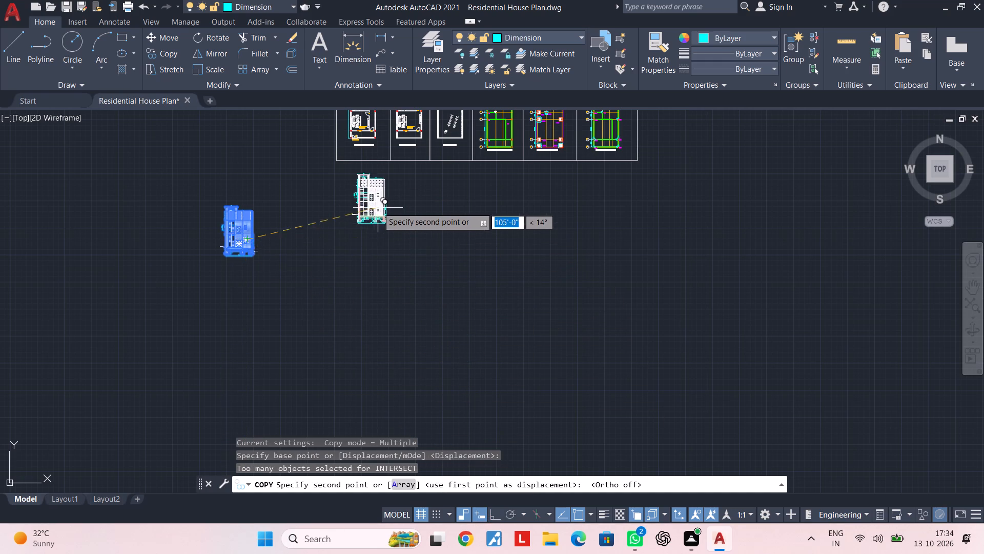
{"action": "scroll", "coordinate": [378, 207], "scroll_direction": "up", "scroll_amount": 2}
{"action": "middle_click_drag", "start_coordinate": [375, 207], "coordinate": [382, 338]}
{"action": "scroll", "coordinate": [361, 331], "scroll_direction": "up", "scroll_amount": 1}
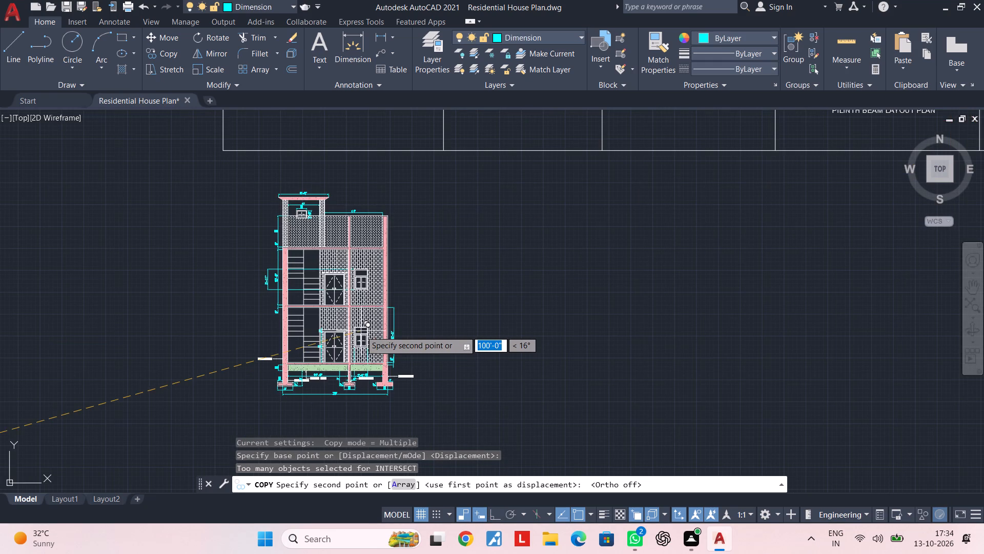
{"action": "scroll", "coordinate": [358, 317], "scroll_direction": "down", "scroll_amount": 1}
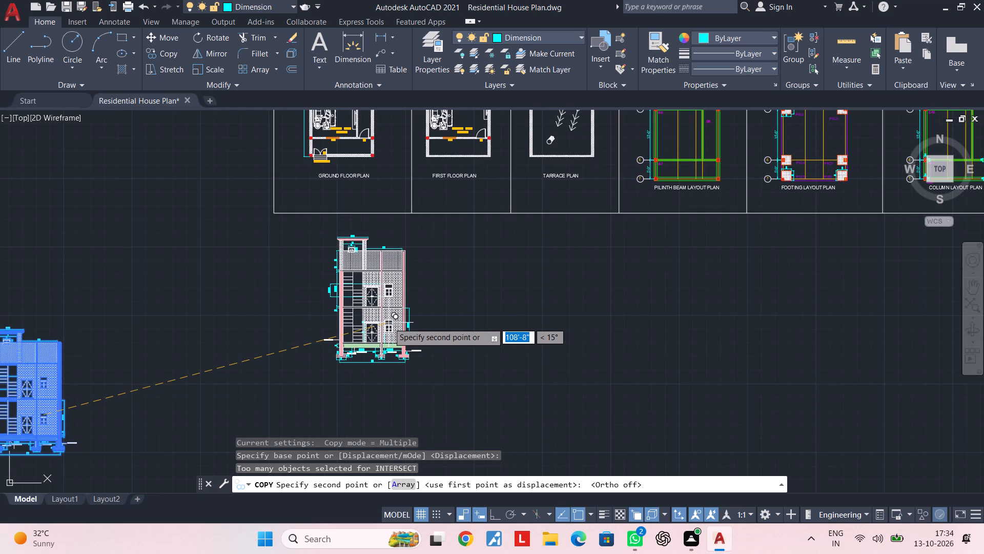
{"action": "left_click", "coordinate": [379, 322]}
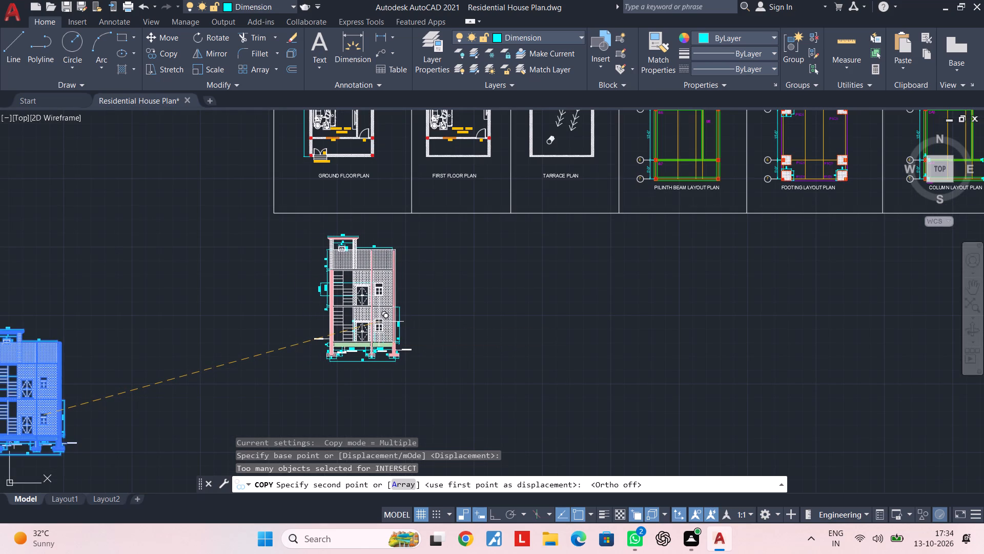
{"action": "scroll", "coordinate": [288, 333], "scroll_direction": "down", "scroll_amount": 2}
{"action": "middle_click_drag", "start_coordinate": [288, 333], "coordinate": [444, 316]}
{"action": "key", "text": "Escape"}
{"action": "key", "text": "Escape"}
{"action": "key", "text": "Escape"}
{"action": "left_click", "coordinate": [384, 295]}
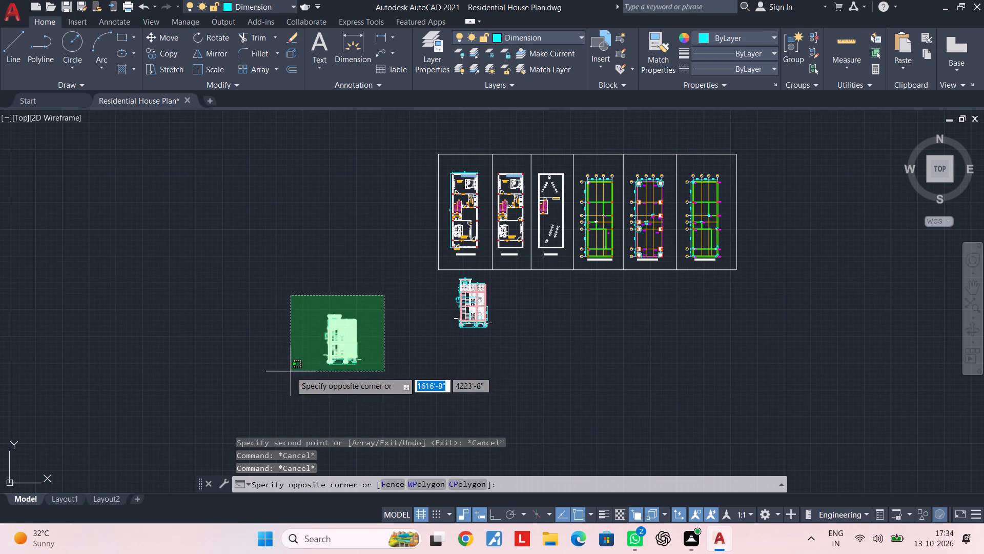
{"action": "left_click", "coordinate": [273, 380]}
{"action": "key", "text": "Delete"}
{"action": "key", "text": "Escape"}
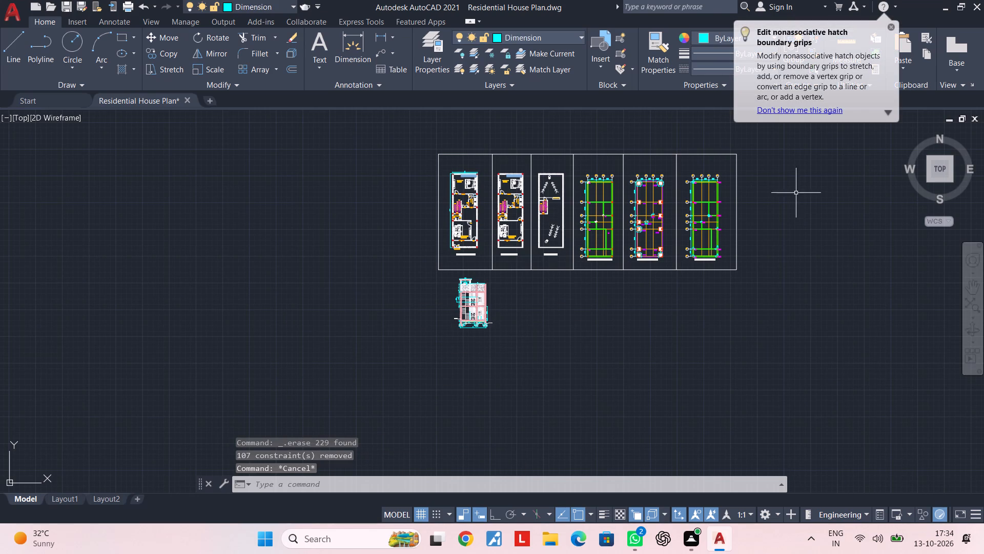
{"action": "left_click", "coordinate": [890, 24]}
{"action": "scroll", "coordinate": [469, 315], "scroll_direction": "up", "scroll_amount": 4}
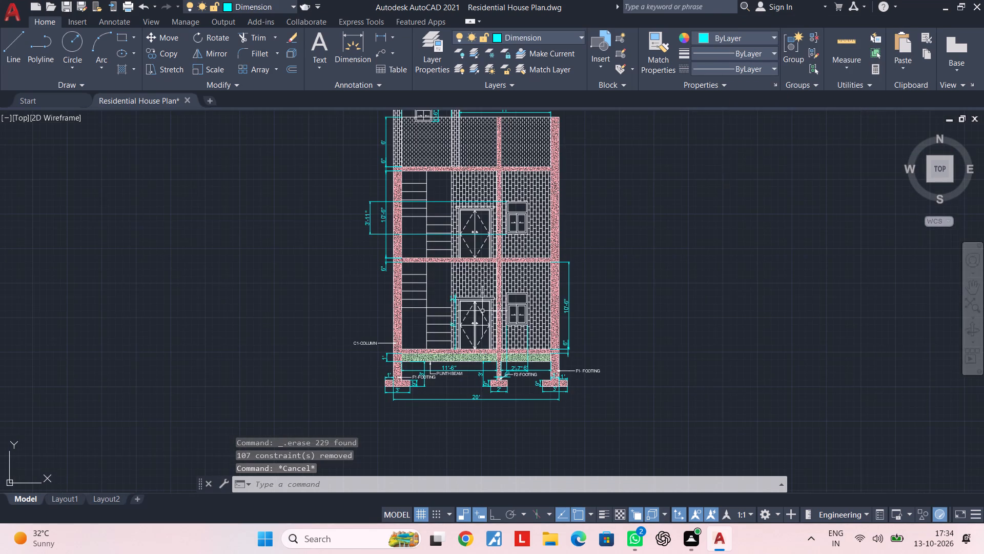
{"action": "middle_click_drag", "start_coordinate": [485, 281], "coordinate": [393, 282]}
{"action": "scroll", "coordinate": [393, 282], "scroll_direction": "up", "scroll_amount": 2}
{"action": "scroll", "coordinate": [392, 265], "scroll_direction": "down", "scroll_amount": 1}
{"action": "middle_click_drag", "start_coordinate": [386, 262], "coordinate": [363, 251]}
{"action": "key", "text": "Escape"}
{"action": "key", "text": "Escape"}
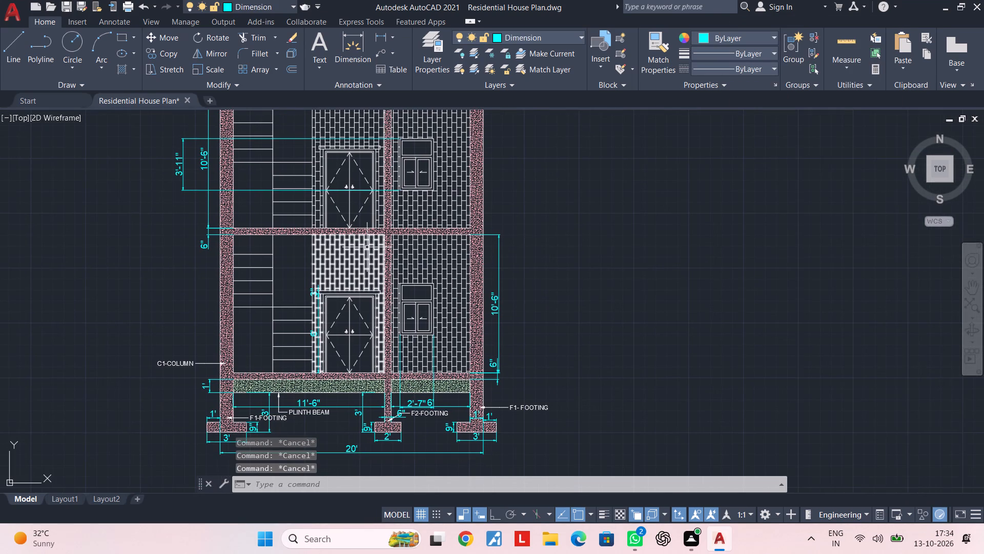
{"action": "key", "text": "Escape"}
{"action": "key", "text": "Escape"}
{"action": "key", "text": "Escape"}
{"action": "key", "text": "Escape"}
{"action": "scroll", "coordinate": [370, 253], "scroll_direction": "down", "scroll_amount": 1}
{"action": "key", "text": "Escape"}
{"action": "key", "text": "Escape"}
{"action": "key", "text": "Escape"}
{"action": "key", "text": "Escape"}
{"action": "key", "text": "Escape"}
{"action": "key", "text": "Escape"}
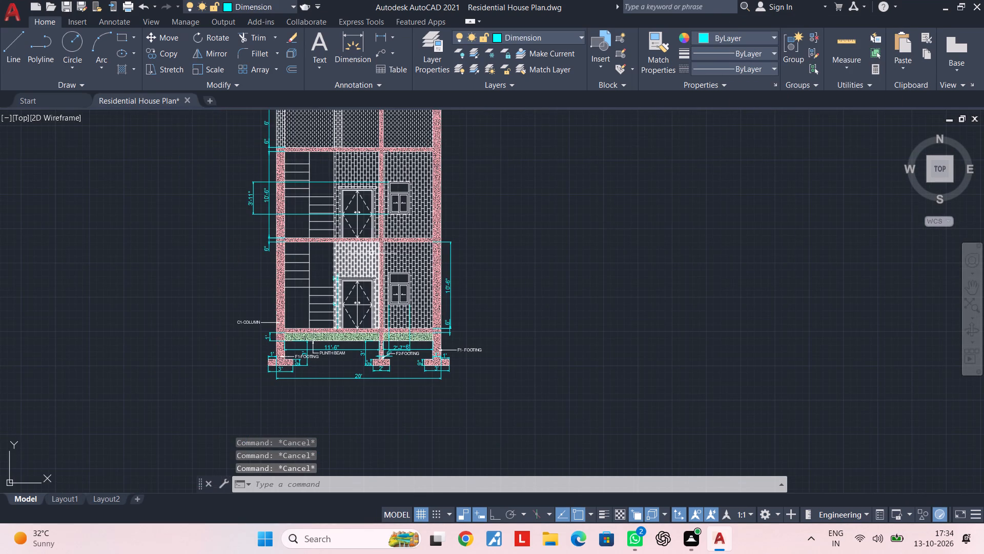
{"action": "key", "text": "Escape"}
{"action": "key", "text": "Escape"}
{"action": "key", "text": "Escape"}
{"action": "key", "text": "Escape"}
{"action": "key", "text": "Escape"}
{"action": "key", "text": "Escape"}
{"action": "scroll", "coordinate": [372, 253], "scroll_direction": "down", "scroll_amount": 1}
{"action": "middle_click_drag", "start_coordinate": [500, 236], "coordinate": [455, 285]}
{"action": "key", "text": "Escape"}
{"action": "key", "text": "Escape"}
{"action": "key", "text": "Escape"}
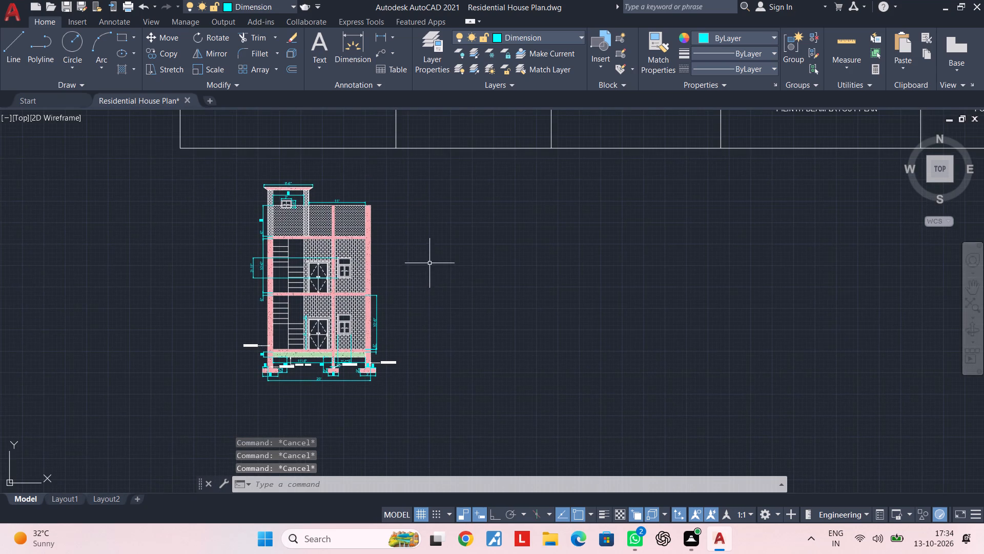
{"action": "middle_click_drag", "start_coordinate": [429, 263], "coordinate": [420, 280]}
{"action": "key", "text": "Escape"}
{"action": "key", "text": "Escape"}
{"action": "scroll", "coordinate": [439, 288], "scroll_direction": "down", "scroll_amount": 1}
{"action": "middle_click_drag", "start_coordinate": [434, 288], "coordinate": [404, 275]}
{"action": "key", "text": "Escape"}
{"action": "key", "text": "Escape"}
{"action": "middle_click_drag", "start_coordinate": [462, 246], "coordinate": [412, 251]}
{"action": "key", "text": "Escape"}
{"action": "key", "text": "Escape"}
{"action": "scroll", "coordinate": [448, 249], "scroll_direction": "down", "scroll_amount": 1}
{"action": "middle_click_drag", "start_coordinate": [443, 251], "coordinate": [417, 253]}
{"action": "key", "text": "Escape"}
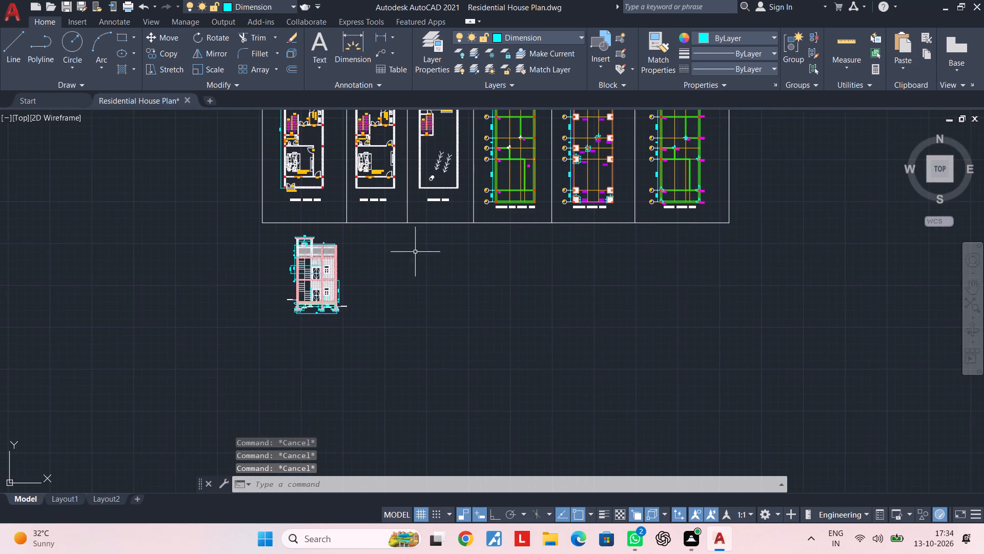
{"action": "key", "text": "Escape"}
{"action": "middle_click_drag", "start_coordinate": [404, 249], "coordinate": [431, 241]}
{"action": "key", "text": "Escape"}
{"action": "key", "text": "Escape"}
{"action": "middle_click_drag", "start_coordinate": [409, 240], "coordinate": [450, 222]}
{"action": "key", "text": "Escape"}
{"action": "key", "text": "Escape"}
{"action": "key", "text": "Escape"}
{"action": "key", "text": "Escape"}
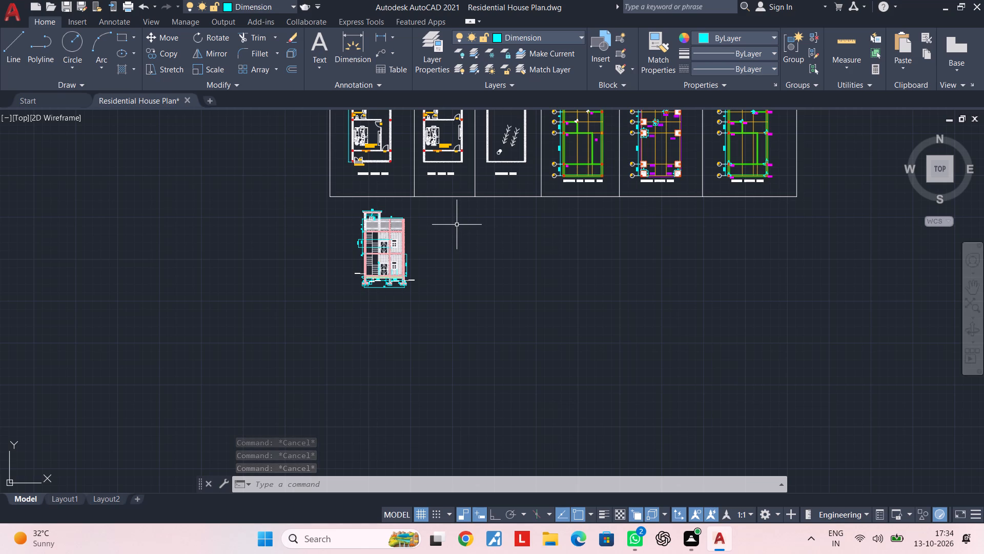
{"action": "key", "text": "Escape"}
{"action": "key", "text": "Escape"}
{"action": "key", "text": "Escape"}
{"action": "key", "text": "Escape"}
Set the upper-storey window's inner frame, both sash outlines and the top panel rectangle to cyan, leaving out the sliding arrows.
{"action": "scroll", "coordinate": [370, 240], "scroll_direction": "up", "scroll_amount": 3}
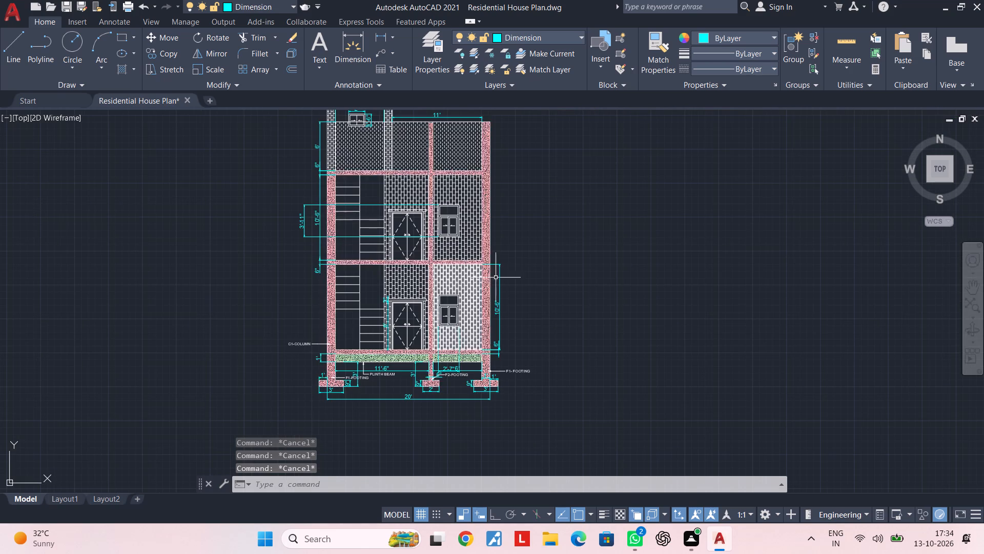
{"action": "scroll", "coordinate": [461, 260], "scroll_direction": "up", "scroll_amount": 2}
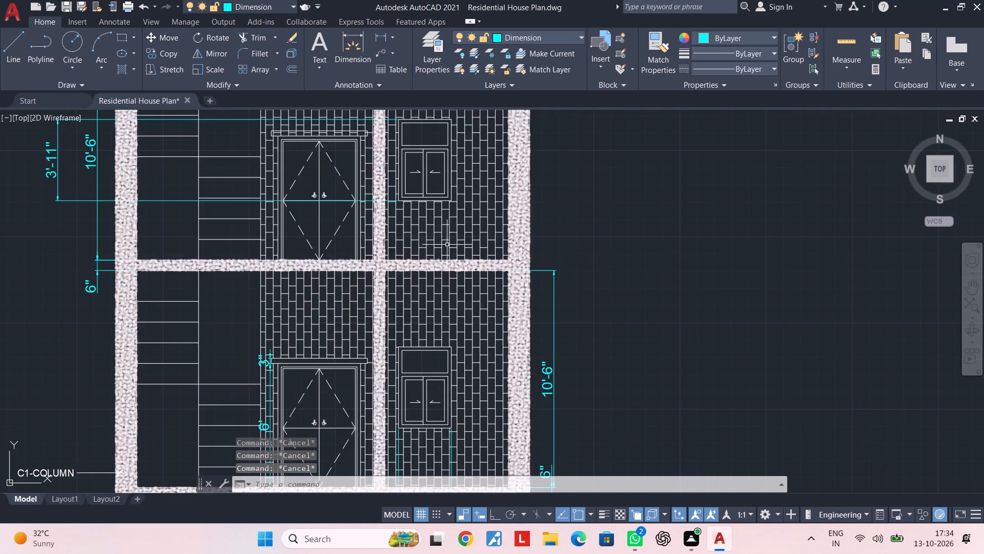
{"action": "middle_click_drag", "start_coordinate": [447, 245], "coordinate": [446, 341]}
{"action": "scroll", "coordinate": [430, 250], "scroll_direction": "up", "scroll_amount": 3}
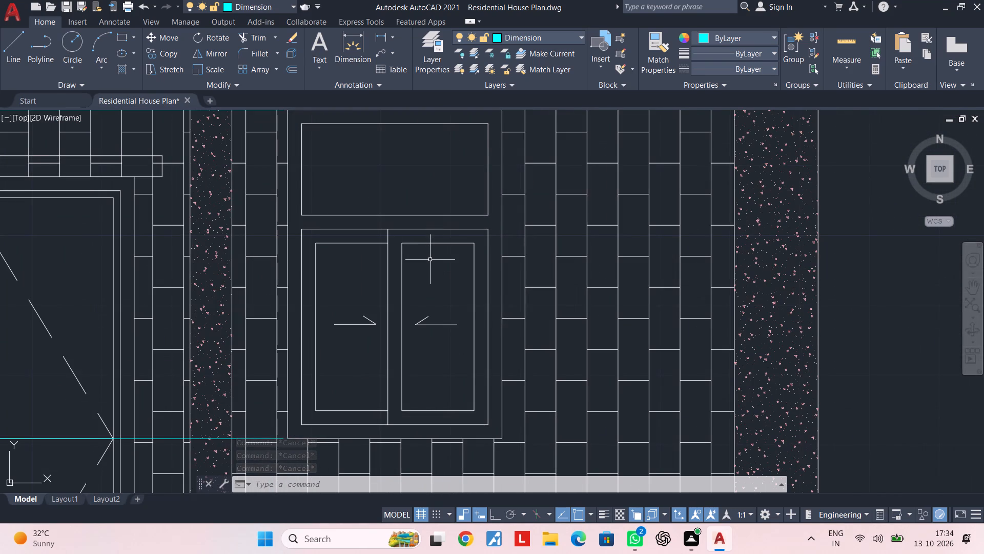
{"action": "key", "text": "Escape"}
{"action": "key", "text": "Escape"}
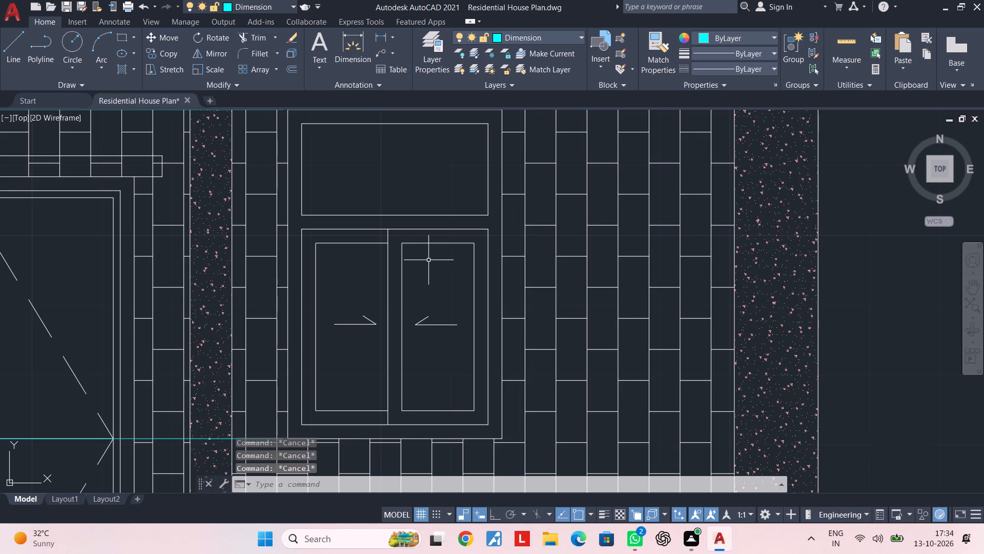
{"action": "key", "text": "Escape"}
{"action": "key", "text": "Escape"}
{"action": "key", "text": "Escape"}
{"action": "key", "text": "Escape"}
{"action": "middle_click_drag", "start_coordinate": [432, 266], "coordinate": [433, 266]}
{"action": "middle_click_drag", "start_coordinate": [433, 266], "coordinate": [461, 260]}
{"action": "key", "text": "Escape"}
{"action": "middle_click_drag", "start_coordinate": [461, 260], "coordinate": [471, 285]}
{"action": "key", "text": "Escape"}
{"action": "key", "text": "Escape"}
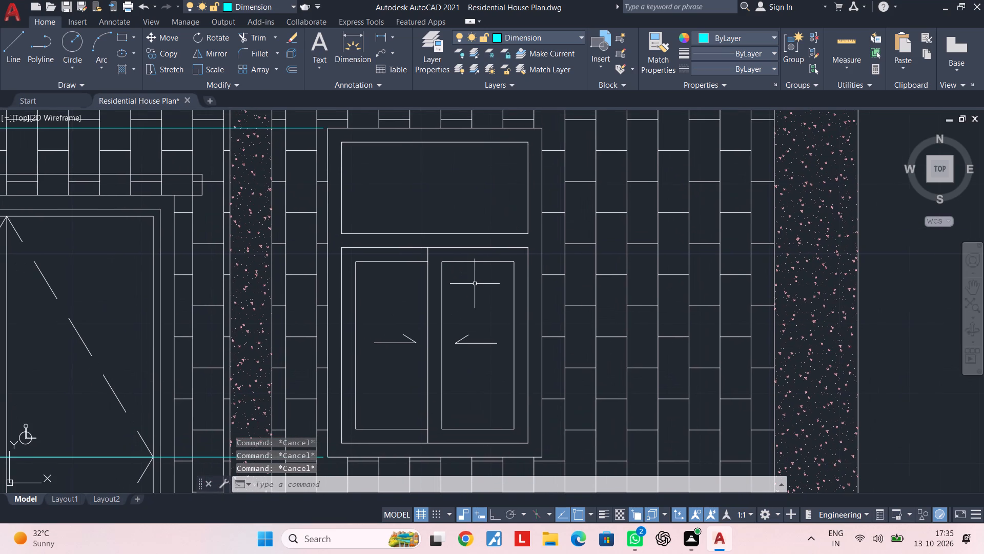
{"action": "left_click", "coordinate": [469, 278]}
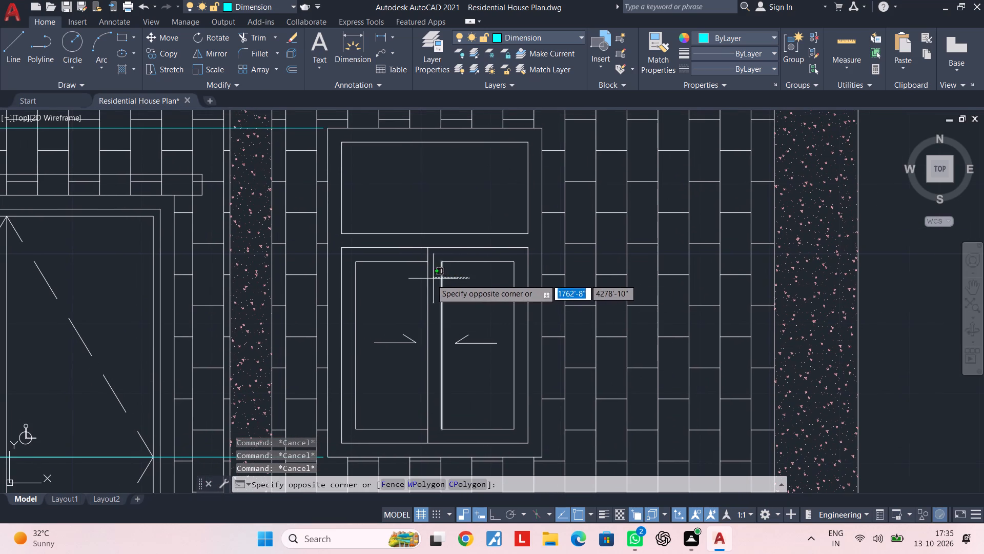
{"action": "left_click", "coordinate": [388, 245]}
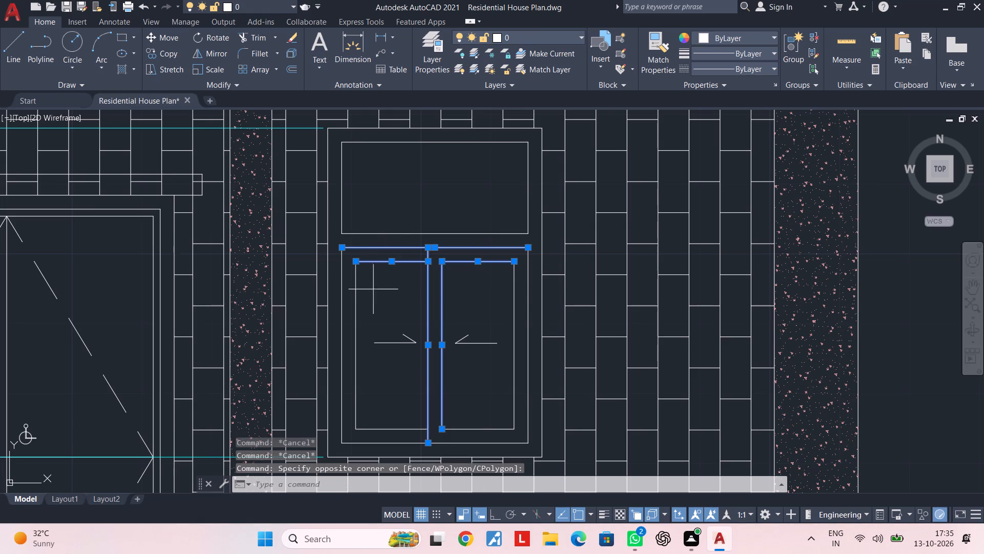
{"action": "left_click", "coordinate": [373, 289]}
{"action": "left_click", "coordinate": [338, 302]}
{"action": "middle_click_drag", "start_coordinate": [476, 383], "coordinate": [478, 317]}
{"action": "scroll", "coordinate": [476, 380], "scroll_direction": "up", "scroll_amount": 1}
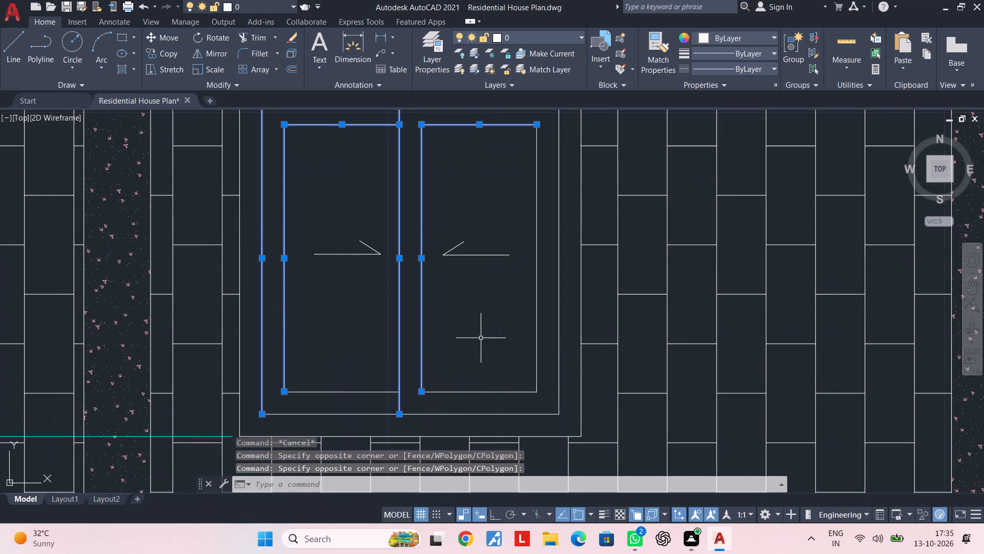
{"action": "left_click", "coordinate": [483, 365]}
{"action": "left_click", "coordinate": [443, 419]}
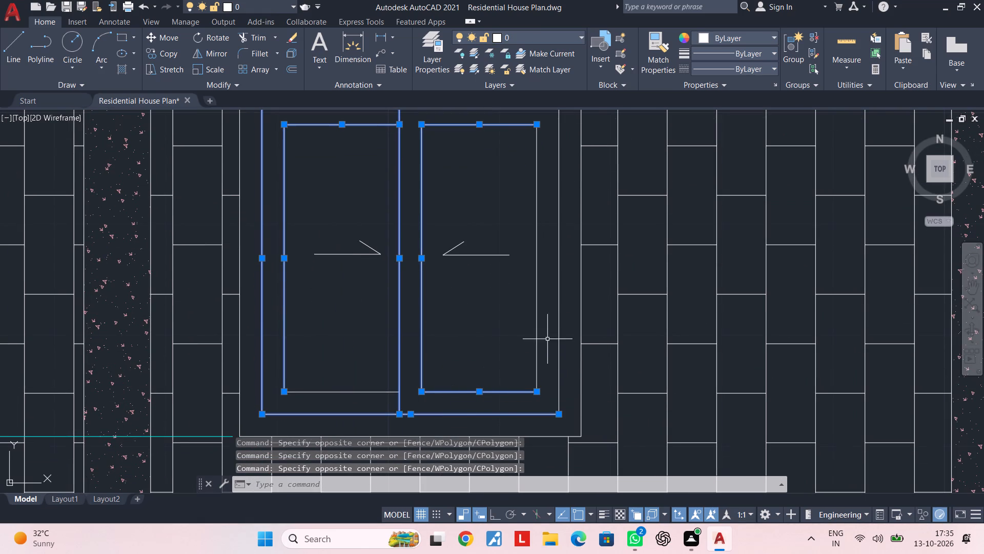
{"action": "left_click", "coordinate": [560, 335]}
{"action": "left_click", "coordinate": [545, 325]}
{"action": "left_click", "coordinate": [501, 329]}
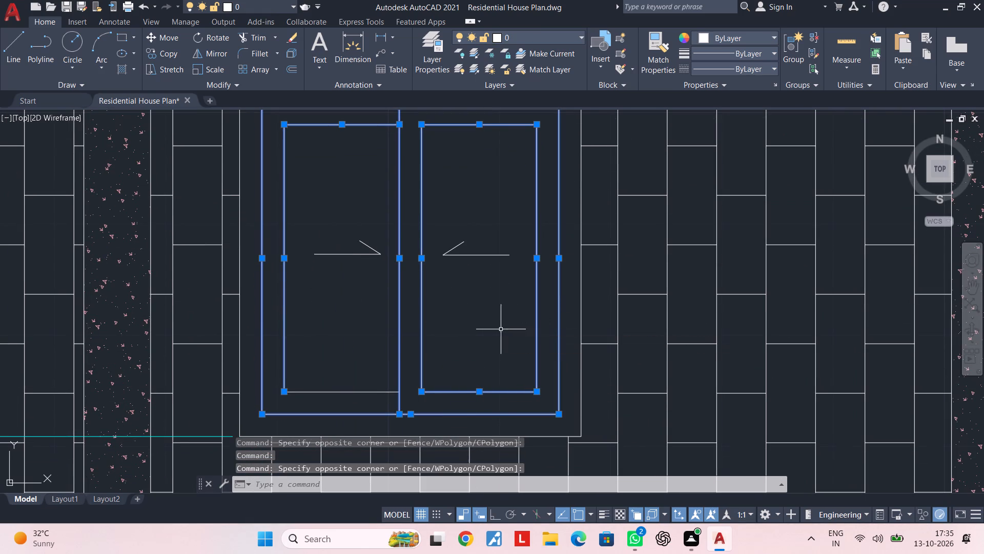
{"action": "left_click", "coordinate": [383, 378]}
{"action": "left_click", "coordinate": [363, 410]}
{"action": "scroll", "coordinate": [385, 361], "scroll_direction": "down", "scroll_amount": 4}
{"action": "middle_click_drag", "start_coordinate": [392, 360], "coordinate": [395, 396]}
{"action": "scroll", "coordinate": [402, 367], "scroll_direction": "up", "scroll_amount": 3}
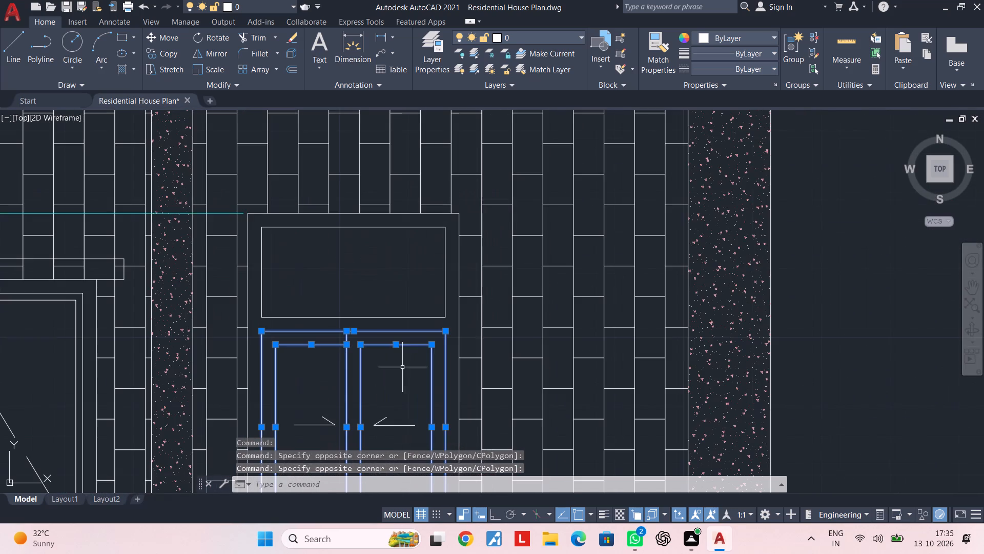
{"action": "left_click", "coordinate": [414, 322]}
{"action": "left_click", "coordinate": [396, 301]}
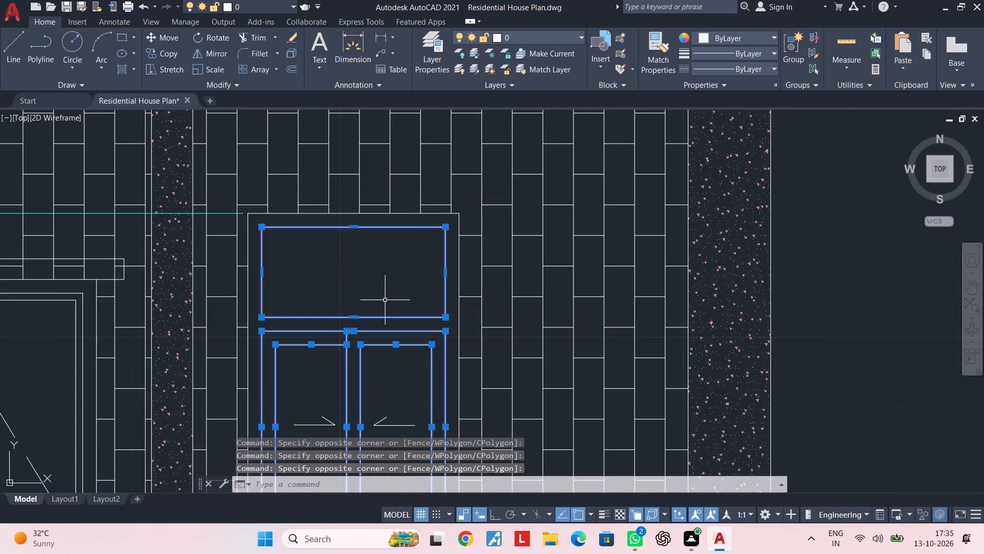
{"action": "left_click", "coordinate": [751, 37]}
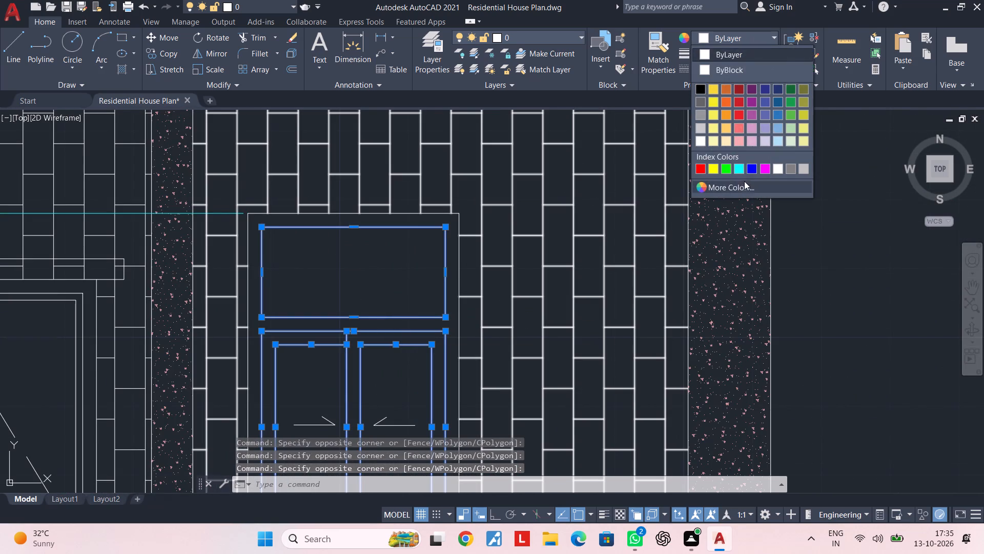
{"action": "left_click", "coordinate": [740, 168]}
{"action": "key", "text": "Escape"}
Set the lower-storey window's top panel rectangle, inner frame and both sash outlines to cyan, leaving out the sliding arrows.
{"action": "scroll", "coordinate": [513, 217], "scroll_direction": "down", "scroll_amount": 3}
{"action": "middle_click_drag", "start_coordinate": [509, 217], "coordinate": [550, 169]}
{"action": "scroll", "coordinate": [535, 220], "scroll_direction": "up", "scroll_amount": 2}
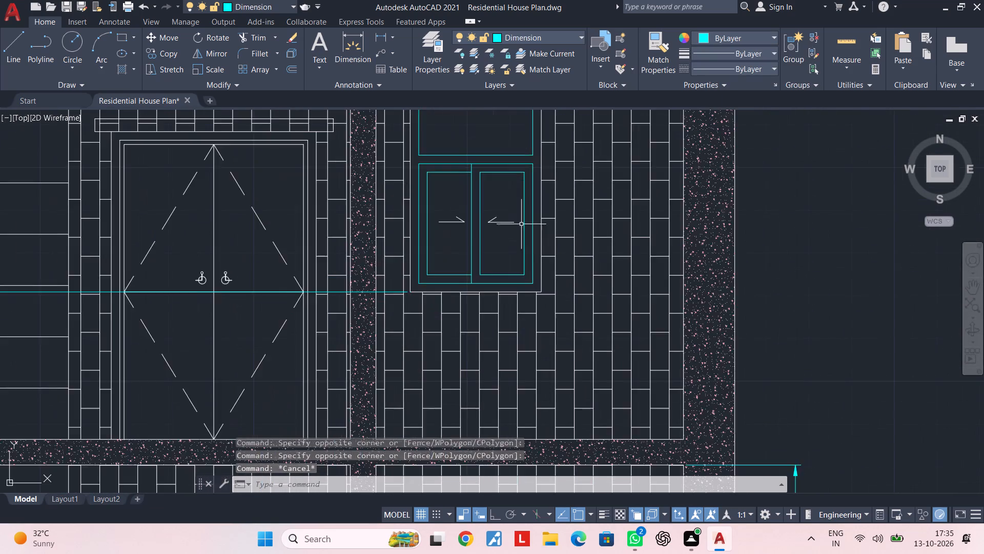
{"action": "middle_click_drag", "start_coordinate": [519, 224], "coordinate": [624, 216]}
{"action": "scroll", "coordinate": [611, 224], "scroll_direction": "down", "scroll_amount": 1}
{"action": "middle_click_drag", "start_coordinate": [611, 224], "coordinate": [579, 180]}
{"action": "middle_click_drag", "start_coordinate": [588, 227], "coordinate": [576, 97]}
{"action": "middle_click_drag", "start_coordinate": [594, 239], "coordinate": [589, 136]}
{"action": "scroll", "coordinate": [573, 202], "scroll_direction": "up", "scroll_amount": 2}
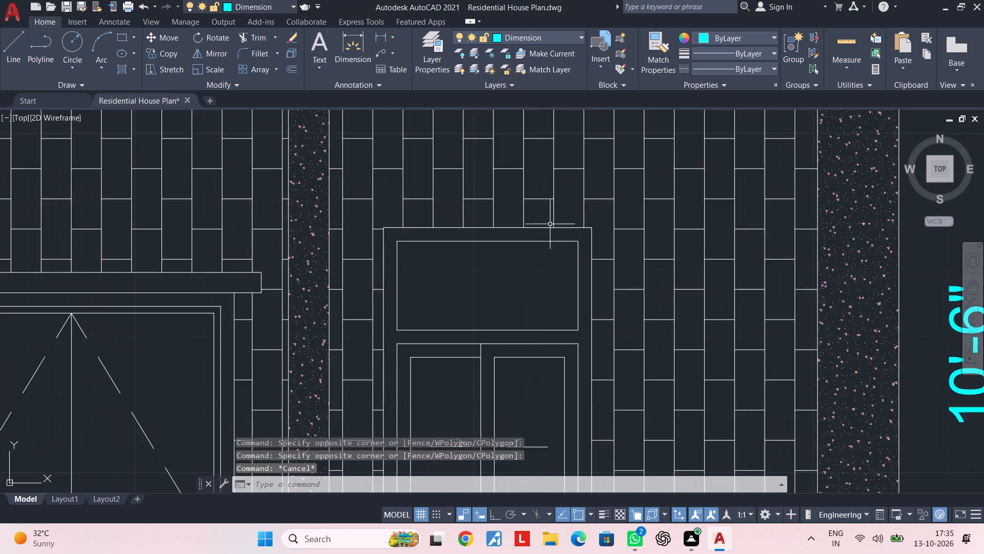
{"action": "scroll", "coordinate": [549, 225], "scroll_direction": "up", "scroll_amount": 1}
{"action": "scroll", "coordinate": [557, 229], "scroll_direction": "down", "scroll_amount": 2}
{"action": "middle_click_drag", "start_coordinate": [556, 231], "coordinate": [556, 206]}
{"action": "scroll", "coordinate": [553, 218], "scroll_direction": "up", "scroll_amount": 2}
{"action": "left_click", "coordinate": [559, 200]}
{"action": "left_click", "coordinate": [502, 283]}
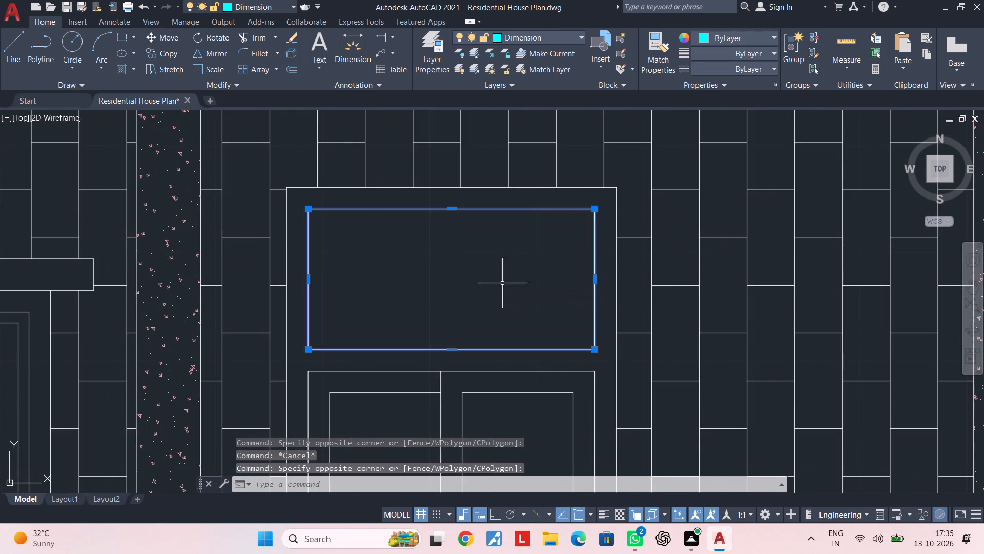
{"action": "scroll", "coordinate": [503, 296], "scroll_direction": "down", "scroll_amount": 2}
{"action": "middle_click_drag", "start_coordinate": [503, 296], "coordinate": [524, 237]}
{"action": "scroll", "coordinate": [510, 290], "scroll_direction": "up", "scroll_amount": 2}
{"action": "left_click", "coordinate": [525, 257]}
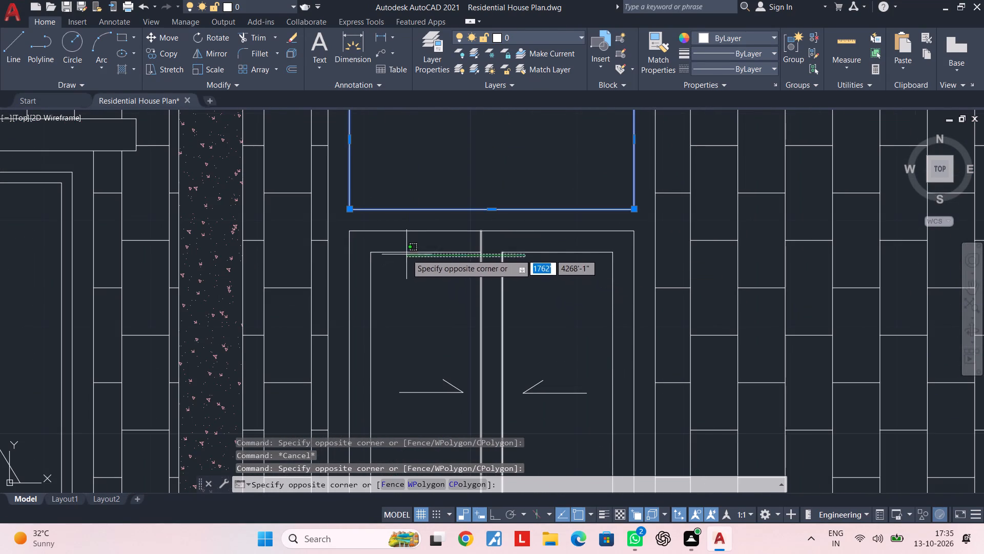
{"action": "left_click", "coordinate": [399, 223]}
{"action": "left_click", "coordinate": [404, 266]}
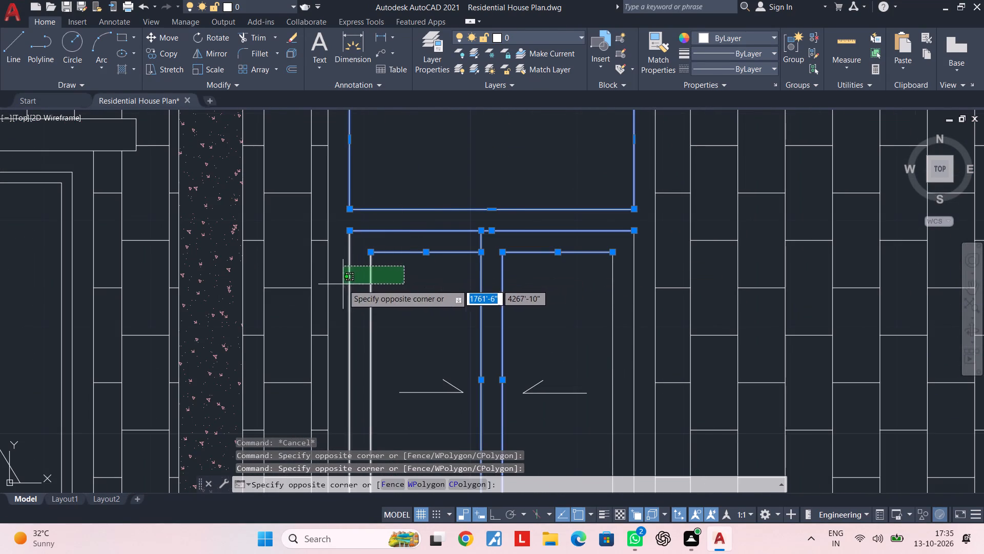
{"action": "left_click", "coordinate": [342, 285]}
{"action": "left_click", "coordinate": [567, 300]}
{"action": "left_click", "coordinate": [629, 289]}
{"action": "left_click", "coordinate": [626, 283]}
{"action": "left_click", "coordinate": [572, 298]}
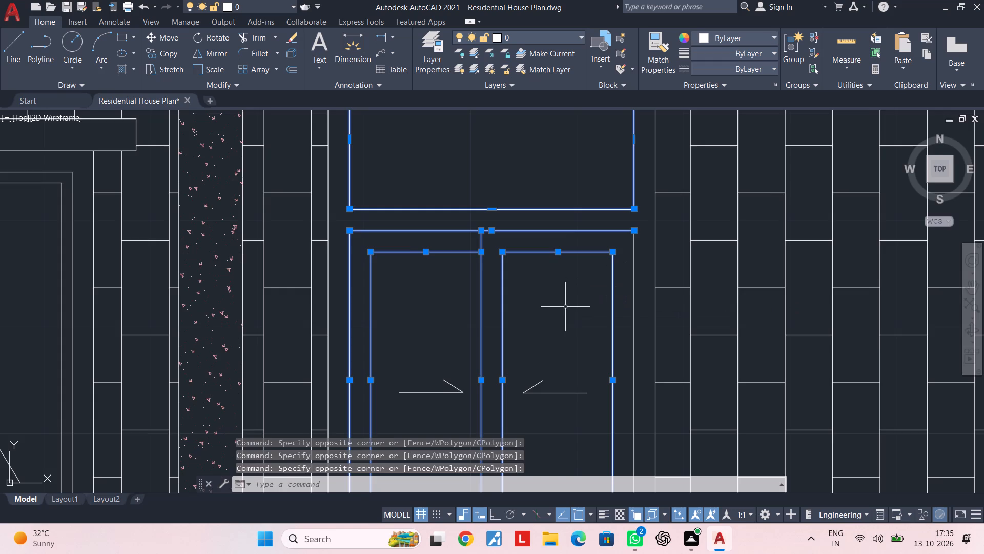
{"action": "middle_click_drag", "start_coordinate": [578, 309], "coordinate": [605, 205]}
{"action": "scroll", "coordinate": [668, 259], "scroll_direction": "up", "scroll_amount": 1}
{"action": "left_click", "coordinate": [663, 260]}
{"action": "left_click", "coordinate": [627, 278]}
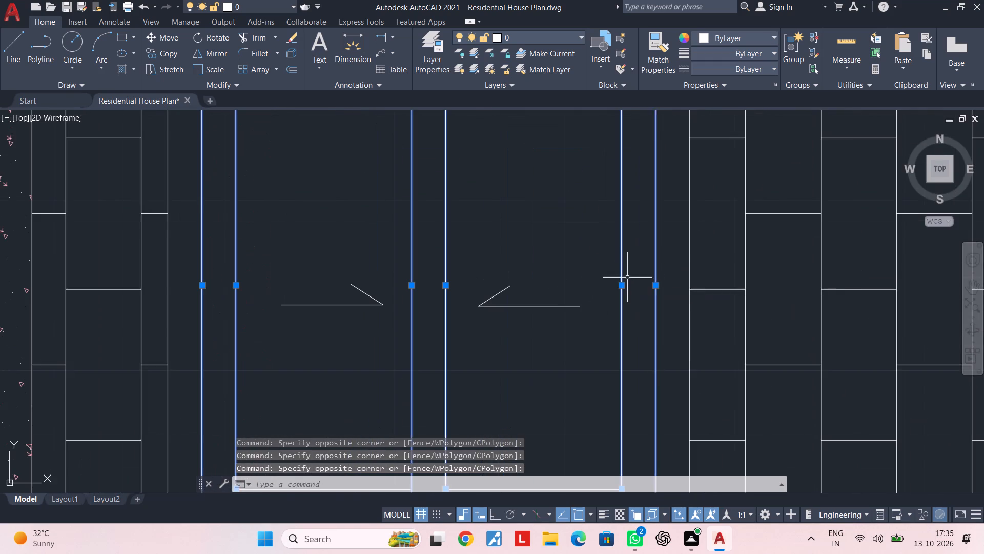
{"action": "scroll", "coordinate": [630, 283], "scroll_direction": "down", "scroll_amount": 4}
{"action": "middle_click_drag", "start_coordinate": [631, 283], "coordinate": [644, 239]}
{"action": "scroll", "coordinate": [630, 262], "scroll_direction": "up", "scroll_amount": 3}
{"action": "scroll", "coordinate": [644, 307], "scroll_direction": "up", "scroll_amount": 2}
{"action": "left_click_drag", "start_coordinate": [639, 345], "coordinate": [632, 334]}
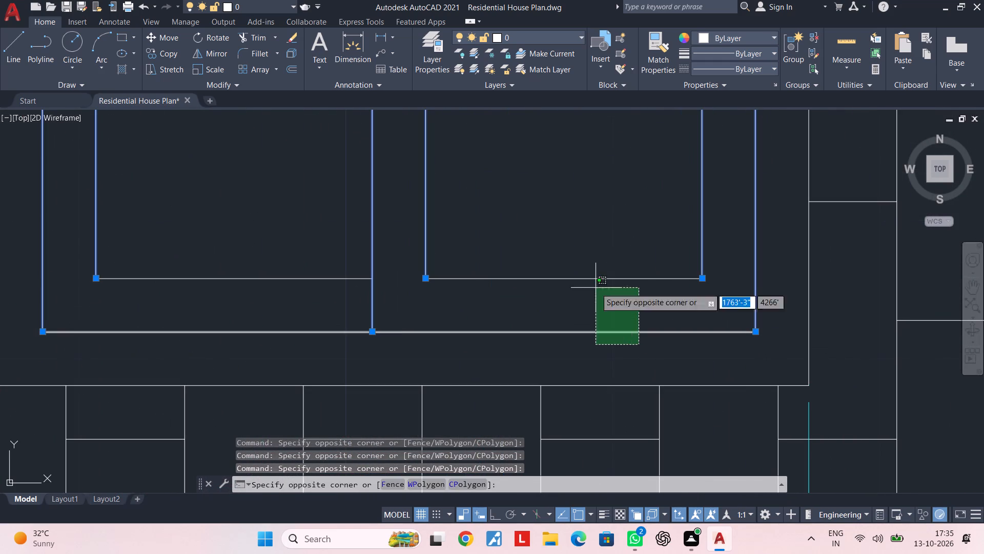
{"action": "left_click", "coordinate": [564, 244]}
{"action": "middle_click_drag", "start_coordinate": [524, 253], "coordinate": [643, 250]}
{"action": "left_click", "coordinate": [398, 314]}
{"action": "left_click", "coordinate": [359, 232]}
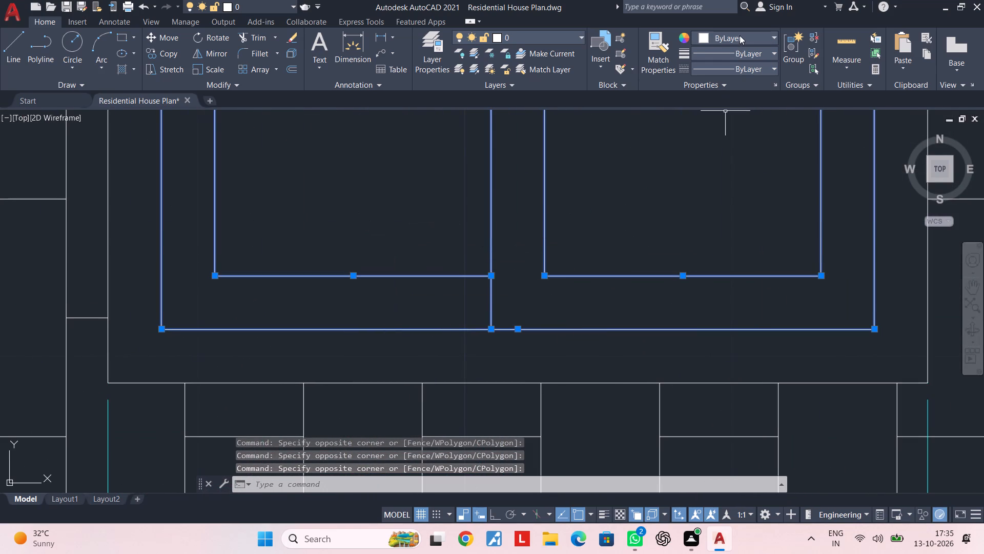
{"action": "left_click", "coordinate": [740, 35]}
{"action": "left_click", "coordinate": [740, 173]}
{"action": "scroll", "coordinate": [719, 195], "scroll_direction": "down", "scroll_amount": 3}
{"action": "middle_click_drag", "start_coordinate": [719, 216], "coordinate": [716, 265]}
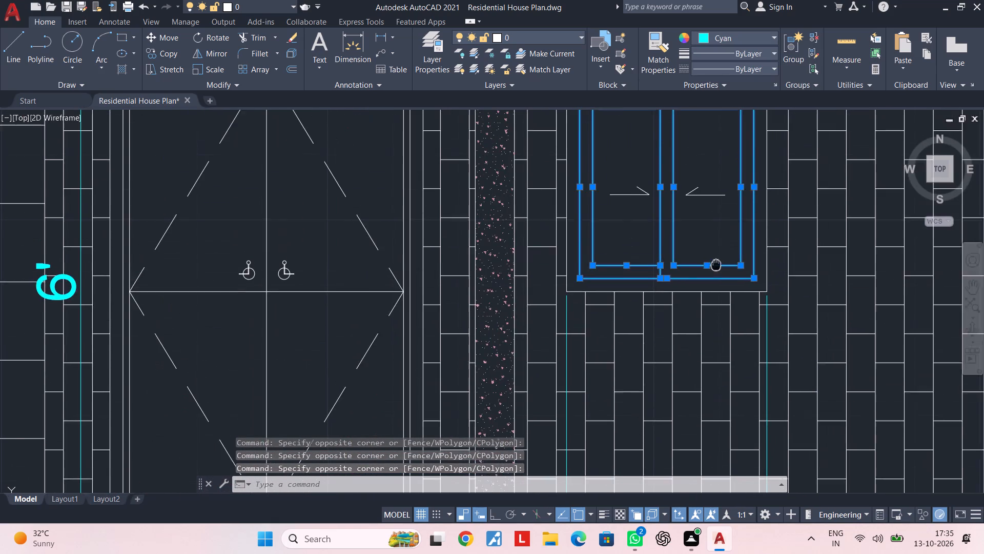
{"action": "key", "text": "Escape"}
{"action": "middle_click_drag", "start_coordinate": [716, 265], "coordinate": [716, 266]}
{"action": "key", "text": "Escape"}
{"action": "scroll", "coordinate": [695, 248], "scroll_direction": "down", "scroll_amount": 1}
{"action": "middle_click_drag", "start_coordinate": [695, 248], "coordinate": [679, 297]}
{"action": "key", "text": "Escape"}
{"action": "key", "text": "Escape"}
{"action": "key", "text": "Escape"}
{"action": "key", "text": "Escape"}
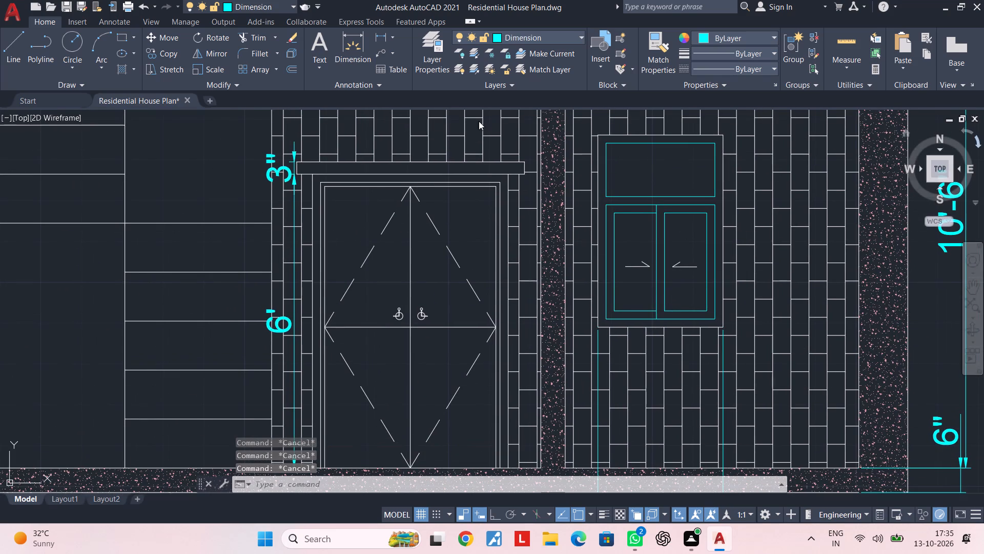
Match the lower-storey door's outer frame rectangle to the properties of its dashed diagonal swing lines.
{"action": "scroll", "coordinate": [468, 217], "scroll_direction": "down", "scroll_amount": 1}
{"action": "middle_click_drag", "start_coordinate": [473, 217], "coordinate": [536, 208]}
{"action": "scroll", "coordinate": [538, 197], "scroll_direction": "up", "scroll_amount": 3}
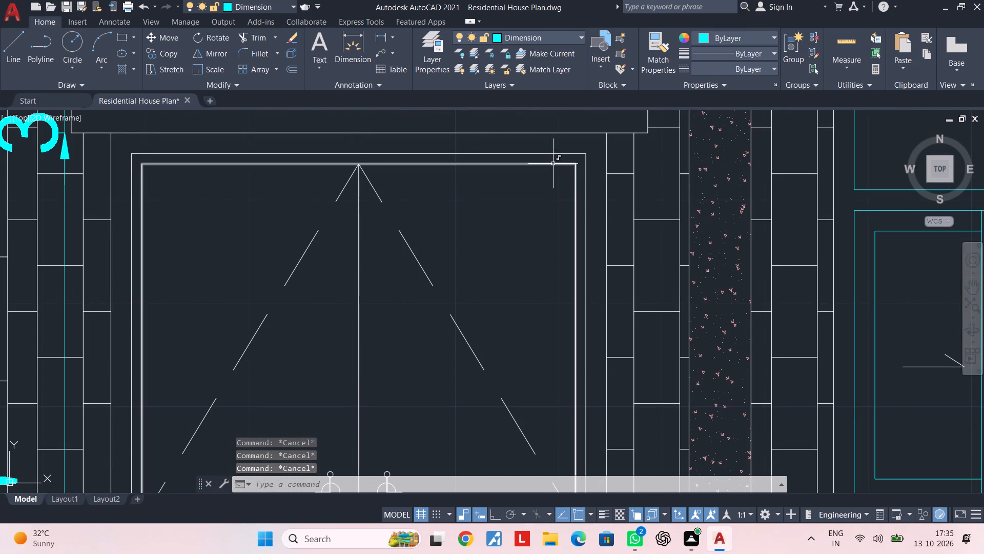
{"action": "left_click", "coordinate": [553, 163]}
{"action": "key", "text": "Escape"}
{"action": "key", "text": "Escape"}
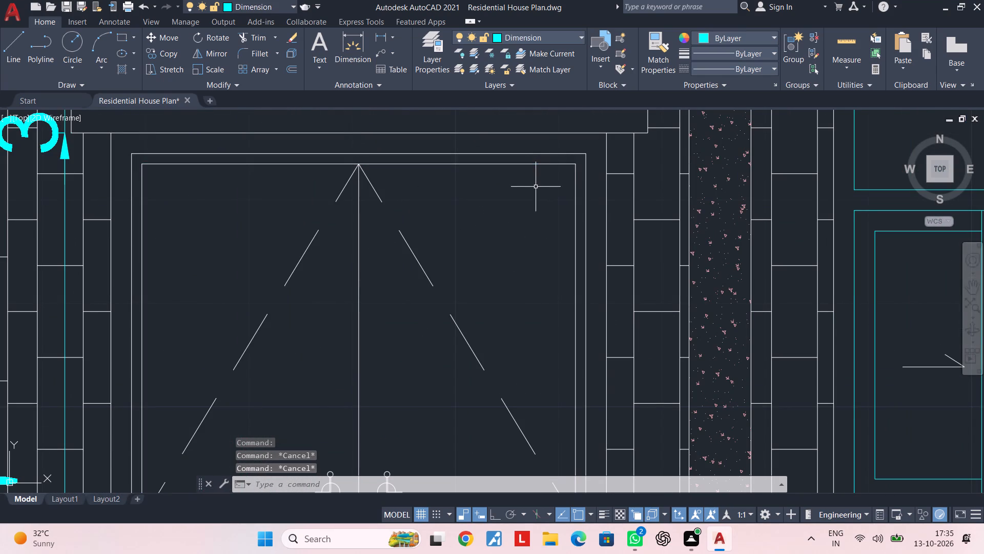
{"action": "type", "text": "MA"}
{"action": "key", "text": "space"}
{"action": "left_click", "coordinate": [416, 255]}
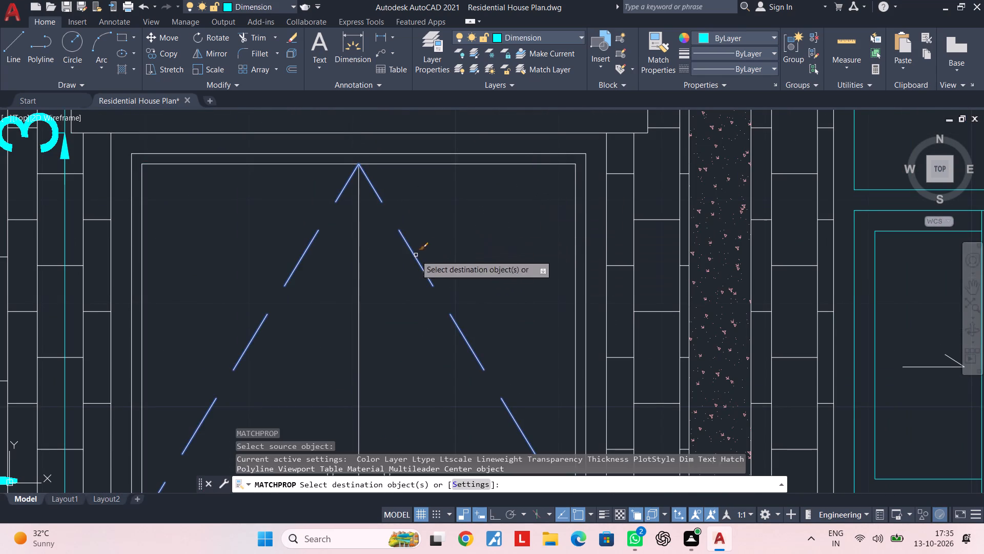
{"action": "left_click", "coordinate": [522, 155]}
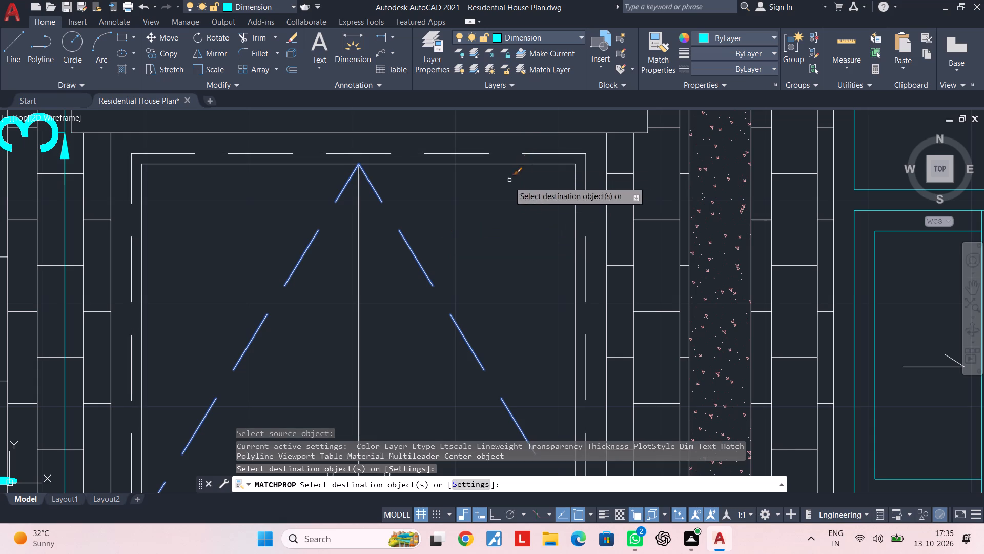
Apply the same dashed-line properties to the upper-storey door's outer frame rectangle and end the property matching.
{"action": "scroll", "coordinate": [511, 197], "scroll_direction": "down", "scroll_amount": 3}
{"action": "middle_click_drag", "start_coordinate": [514, 205], "coordinate": [511, 316]}
{"action": "middle_click_drag", "start_coordinate": [503, 214], "coordinate": [499, 325]}
{"action": "middle_click_drag", "start_coordinate": [507, 209], "coordinate": [500, 329]}
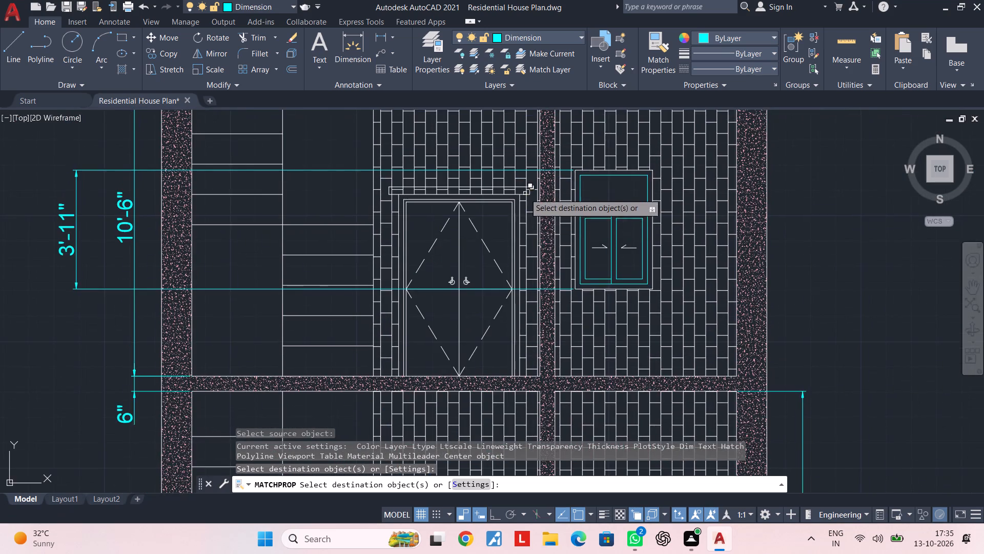
{"action": "scroll", "coordinate": [517, 194], "scroll_direction": "up", "scroll_amount": 3}
{"action": "left_click", "coordinate": [503, 213]}
{"action": "key", "text": "Escape"}
{"action": "key", "text": "Escape"}
{"action": "key", "text": "Escape"}
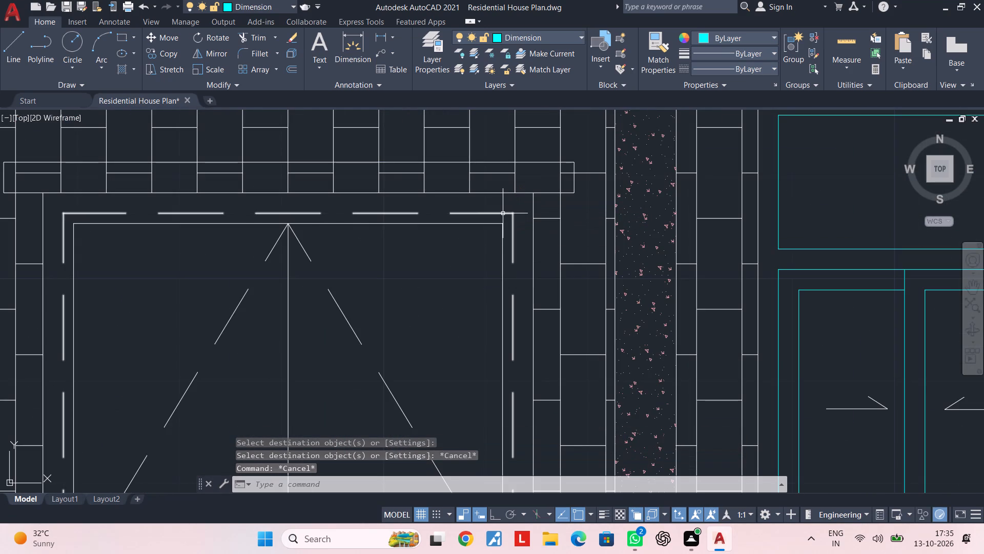
{"action": "key", "text": "Escape"}
{"action": "key", "text": "Escape"}
{"action": "key", "text": "Escape"}
{"action": "key", "text": "Escape"}
{"action": "key", "text": "Escape"}
{"action": "key", "text": "Escape"}
{"action": "key", "text": "Escape"}
Set the outer vertical jamb lines and inner frame rectangles of both the upper- and lower-storey doors to cyan.
{"action": "middle_click_drag", "start_coordinate": [471, 215], "coordinate": [485, 239]}
{"action": "key", "text": "Escape"}
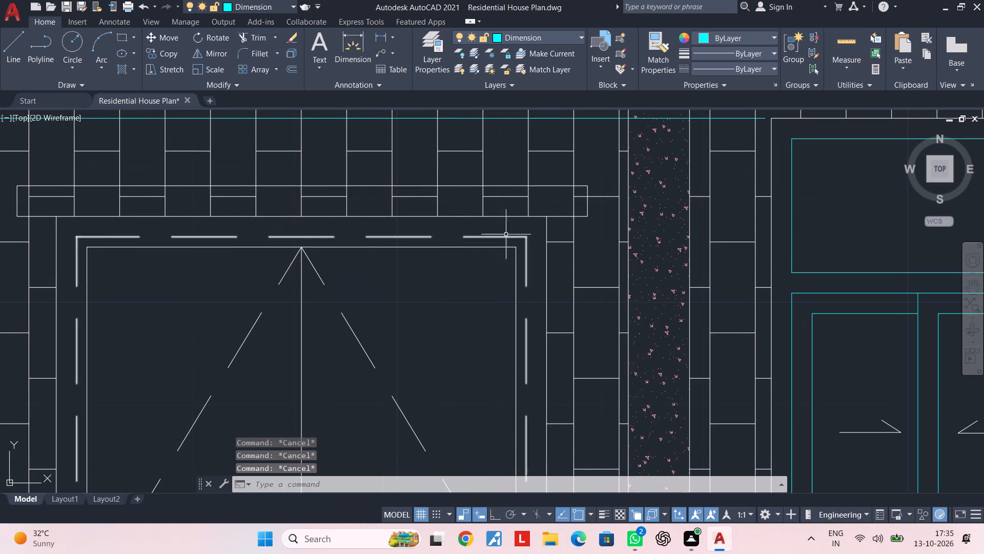
{"action": "left_click", "coordinate": [522, 216]}
{"action": "key", "text": "Escape"}
{"action": "key", "text": "Escape"}
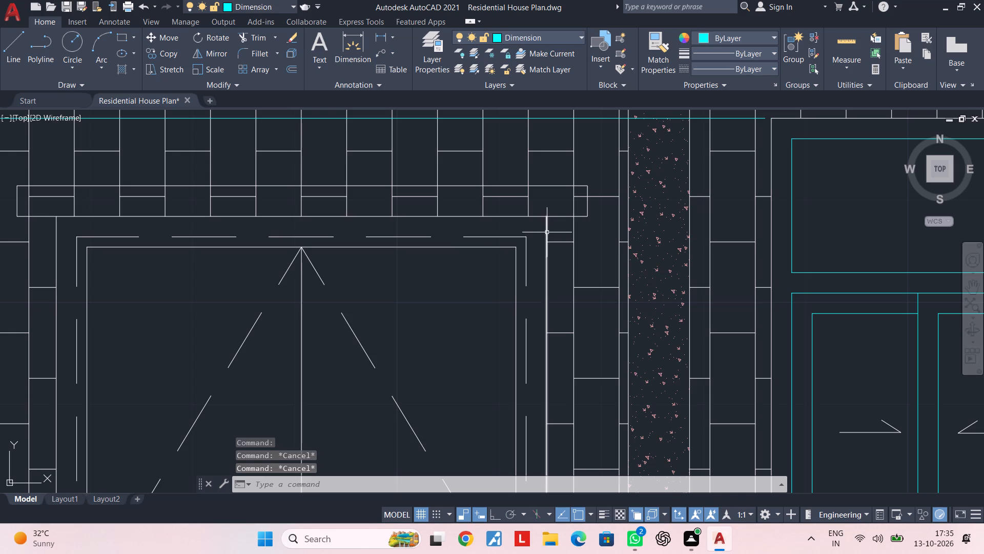
{"action": "left_click", "coordinate": [547, 232]}
{"action": "middle_click_drag", "start_coordinate": [499, 246], "coordinate": [601, 241]}
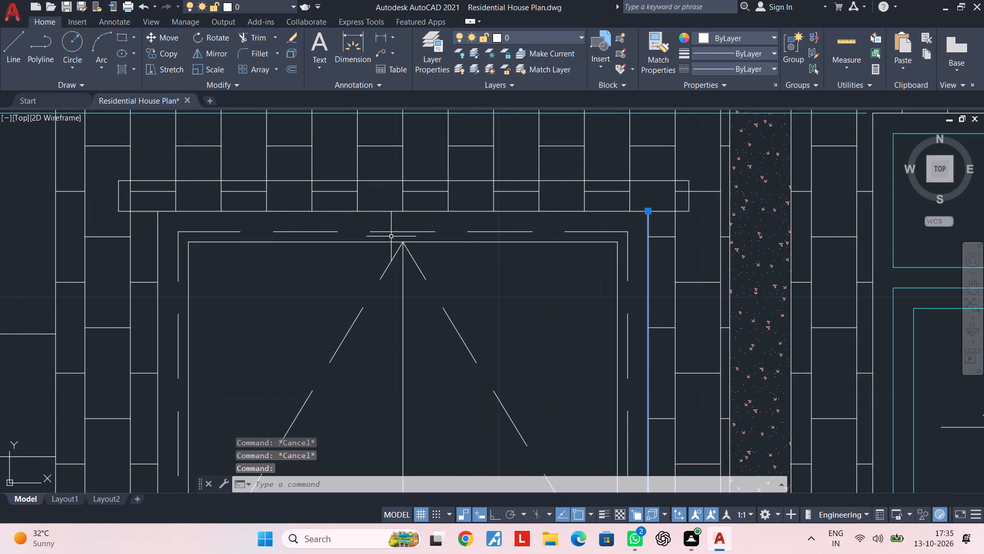
{"action": "left_click", "coordinate": [157, 253]}
{"action": "left_click", "coordinate": [191, 269]}
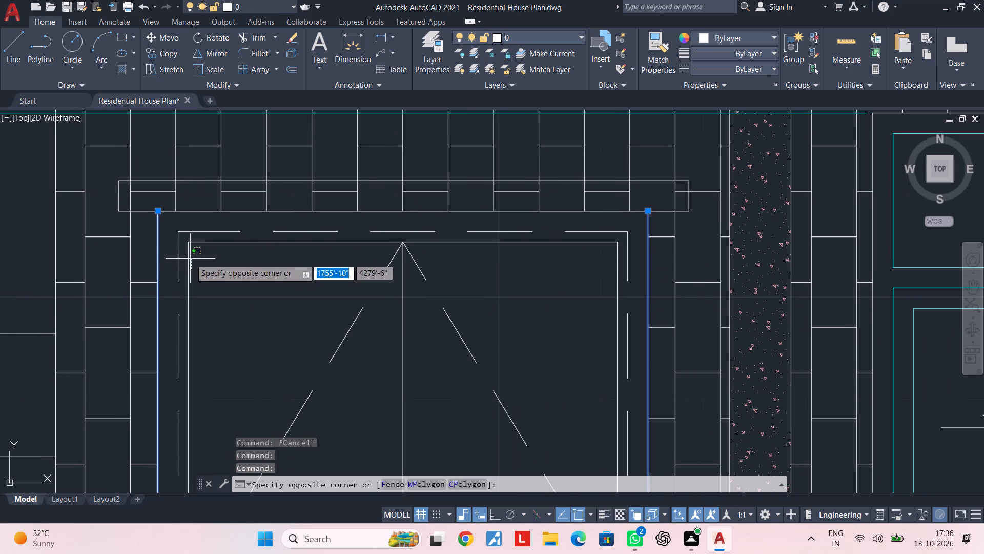
{"action": "left_click", "coordinate": [188, 259]}
{"action": "scroll", "coordinate": [302, 283], "scroll_direction": "down", "scroll_amount": 2}
{"action": "middle_click_drag", "start_coordinate": [315, 287], "coordinate": [365, 220]}
{"action": "scroll", "coordinate": [433, 277], "scroll_direction": "down", "scroll_amount": 1}
{"action": "middle_click_drag", "start_coordinate": [433, 274], "coordinate": [461, 177]}
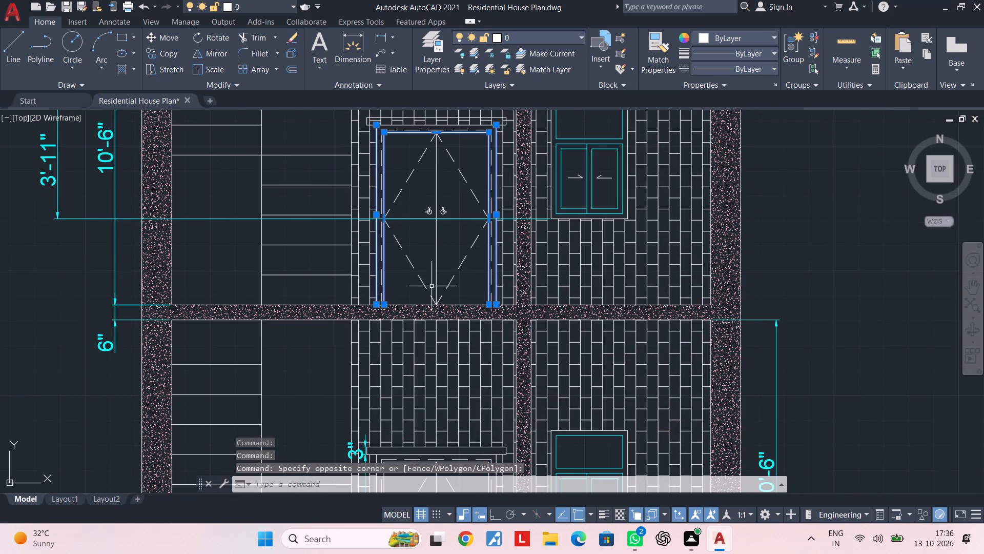
{"action": "scroll", "coordinate": [403, 294], "scroll_direction": "up", "scroll_amount": 3}
{"action": "scroll", "coordinate": [403, 289], "scroll_direction": "down", "scroll_amount": 2}
{"action": "middle_click_drag", "start_coordinate": [403, 289], "coordinate": [390, 176]}
{"action": "scroll", "coordinate": [415, 304], "scroll_direction": "down", "scroll_amount": 1}
{"action": "middle_click_drag", "start_coordinate": [415, 304], "coordinate": [408, 209]}
{"action": "scroll", "coordinate": [379, 315], "scroll_direction": "up", "scroll_amount": 3}
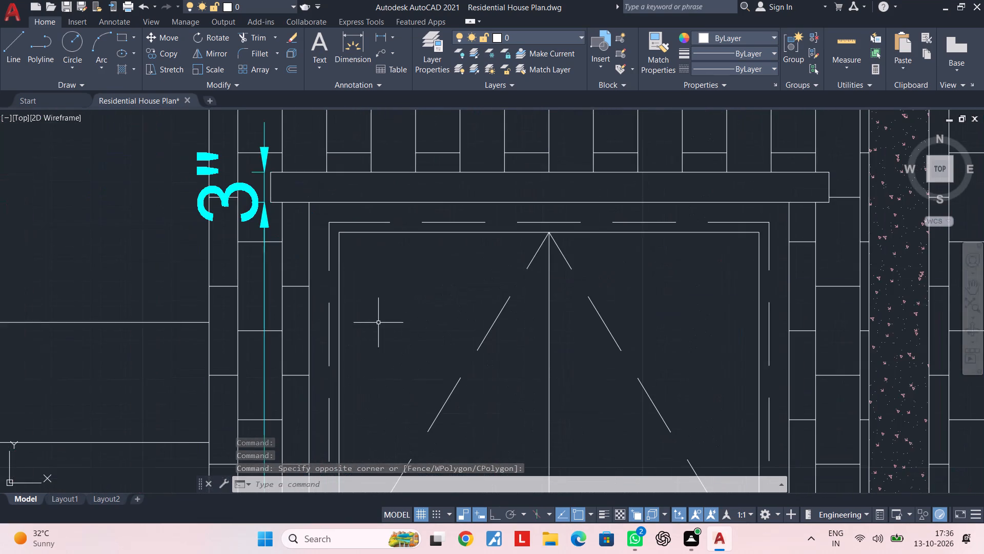
{"action": "left_click", "coordinate": [308, 224]}
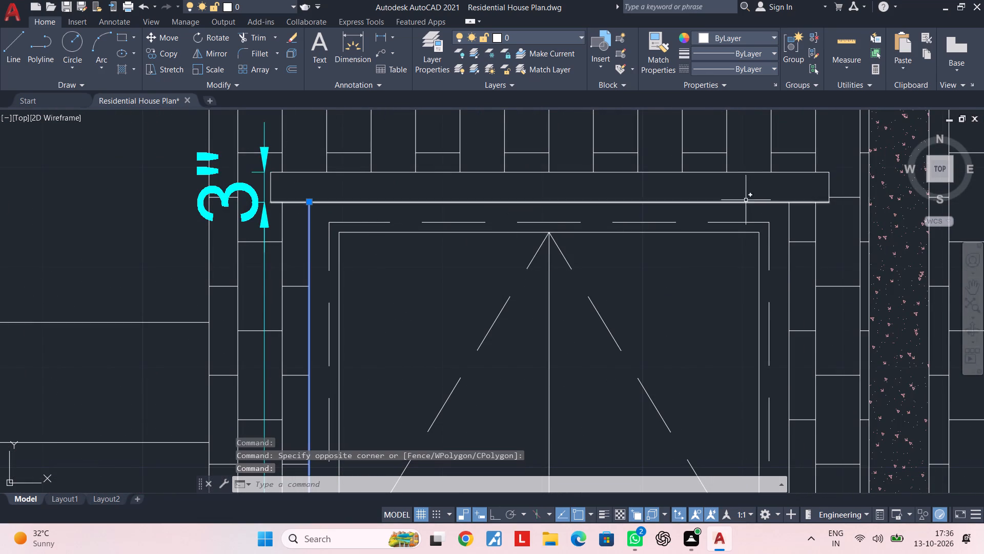
{"action": "left_click", "coordinate": [790, 214]}
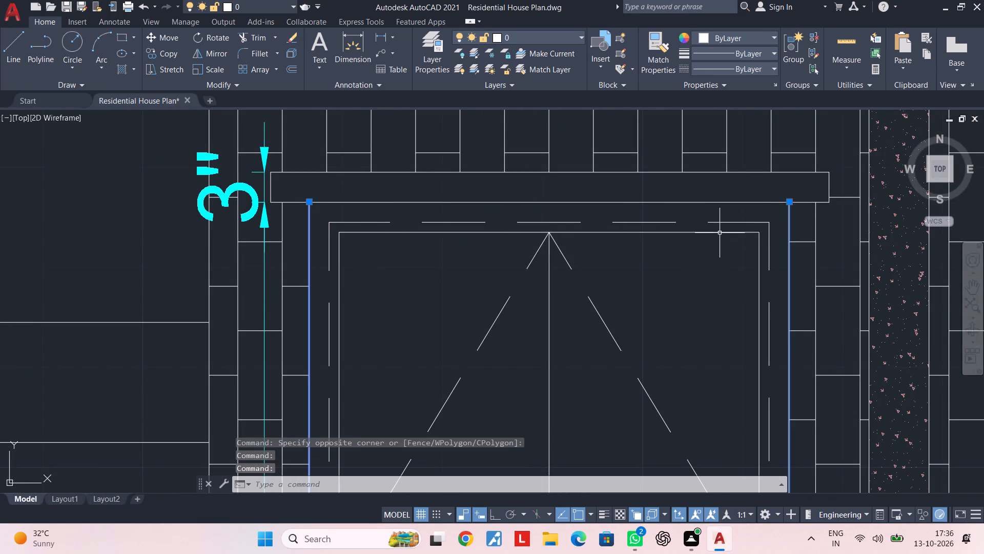
{"action": "left_click", "coordinate": [720, 233]}
{"action": "left_click", "coordinate": [716, 35]}
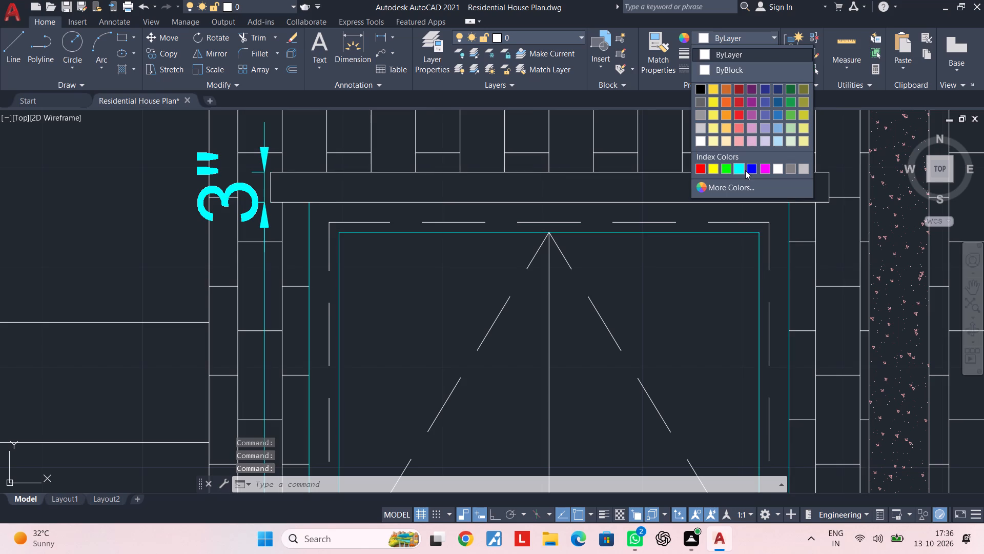
{"action": "left_click", "coordinate": [741, 170]}
{"action": "key", "text": "Escape"}
{"action": "key", "text": "Escape"}
Hatch the lintel above the lower-storey door with the AR-CONC concrete pattern in white (255,255,255).
{"action": "scroll", "coordinate": [650, 284], "scroll_direction": "down", "scroll_amount": 1}
{"action": "middle_click_drag", "start_coordinate": [650, 269], "coordinate": [630, 230]}
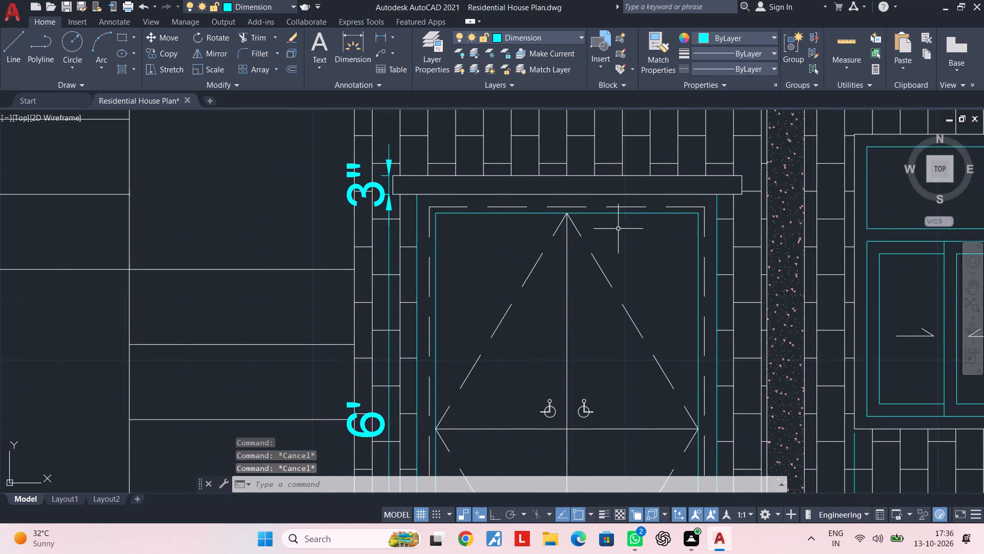
{"action": "middle_click_drag", "start_coordinate": [580, 217], "coordinate": [545, 311]}
{"action": "scroll", "coordinate": [488, 305], "scroll_direction": "up", "scroll_amount": 1}
{"action": "middle_click_drag", "start_coordinate": [488, 288], "coordinate": [476, 301]}
{"action": "key", "text": "Escape"}
{"action": "key", "text": "Escape"}
{"action": "type", "text": "H"}
{"action": "key", "text": "space"}
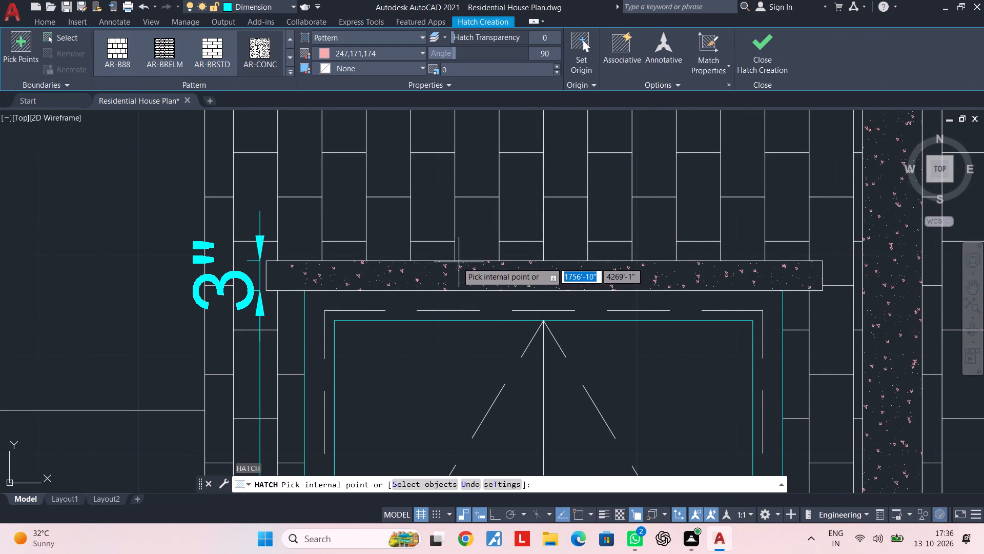
{"action": "left_click", "coordinate": [386, 273]}
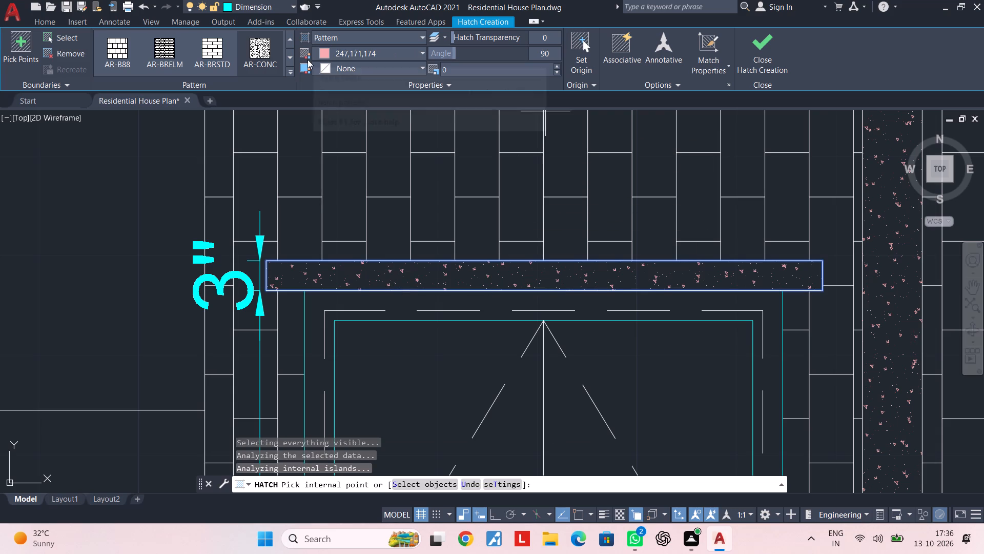
{"action": "left_click", "coordinate": [324, 55]}
{"action": "left_click", "coordinate": [319, 158]}
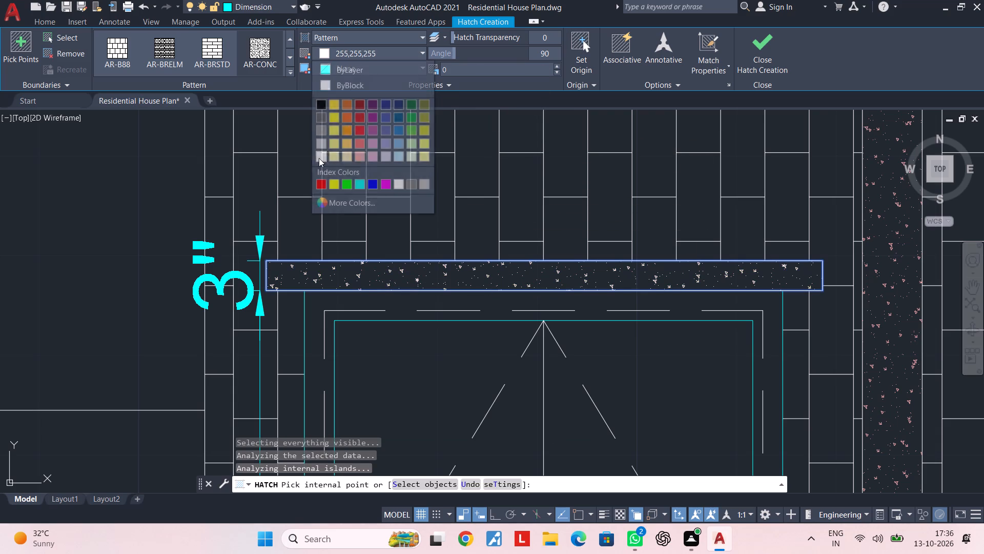
{"action": "key", "text": "Escape"}
Examine the brick wall hatch where it crosses the lintel above the upper-storey door.
{"action": "scroll", "coordinate": [433, 220], "scroll_direction": "down", "scroll_amount": 2}
{"action": "middle_click_drag", "start_coordinate": [438, 221], "coordinate": [426, 327]}
{"action": "middle_click_drag", "start_coordinate": [475, 235], "coordinate": [458, 379]}
{"action": "scroll", "coordinate": [463, 234], "scroll_direction": "down", "scroll_amount": 1}
{"action": "middle_click_drag", "start_coordinate": [463, 240], "coordinate": [451, 366]}
{"action": "middle_click_drag", "start_coordinate": [460, 217], "coordinate": [457, 290]}
{"action": "scroll", "coordinate": [429, 267], "scroll_direction": "up", "scroll_amount": 2}
{"action": "middle_click_drag", "start_coordinate": [441, 279], "coordinate": [467, 264]}
{"action": "scroll", "coordinate": [406, 262], "scroll_direction": "up", "scroll_amount": 2}
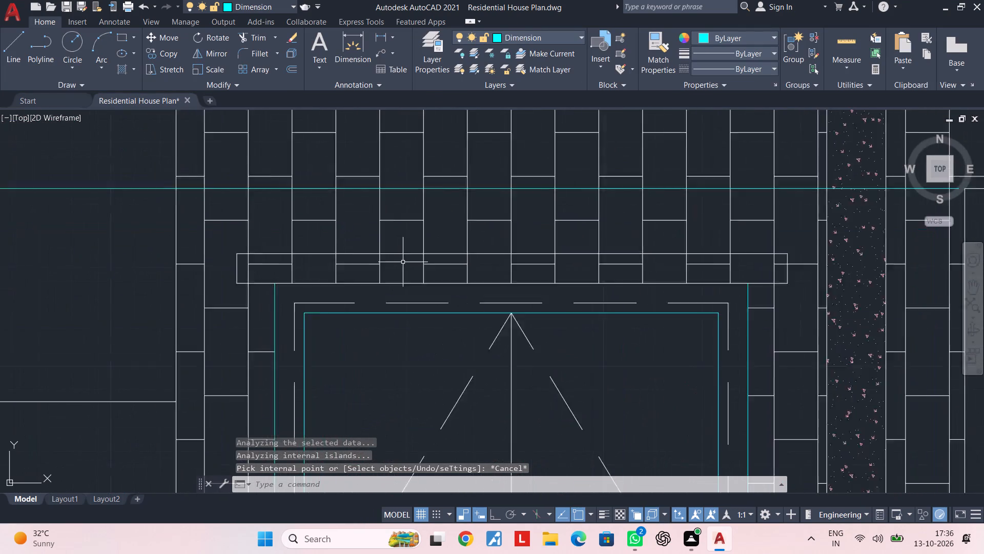
{"action": "middle_click_drag", "start_coordinate": [381, 257], "coordinate": [429, 255]}
{"action": "key", "text": "Escape"}
{"action": "key", "text": "Escape"}
{"action": "left_click", "coordinate": [412, 267]}
{"action": "key", "text": "Escape"}
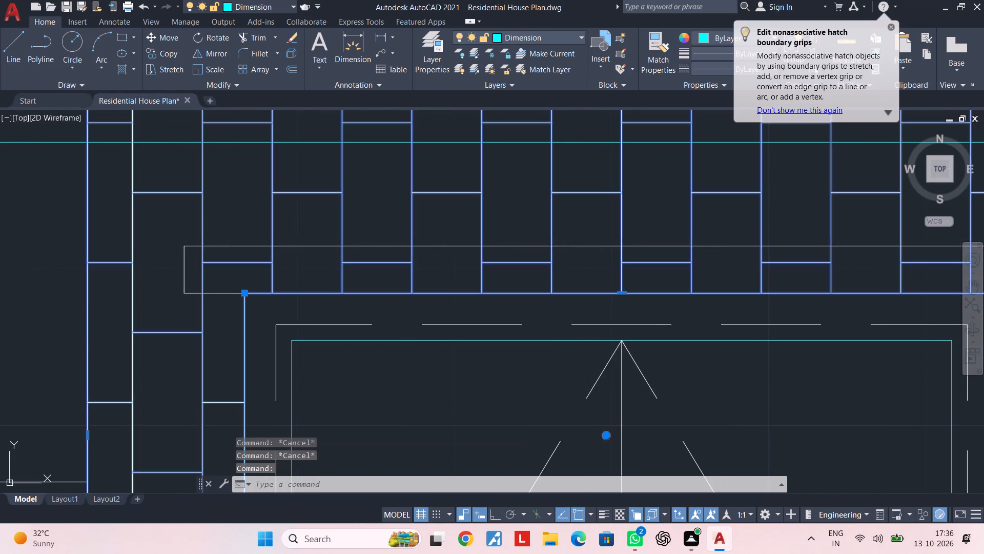
{"action": "key", "text": "Escape"}
{"action": "scroll", "coordinate": [435, 276], "scroll_direction": "down", "scroll_amount": 2}
{"action": "middle_click_drag", "start_coordinate": [437, 276], "coordinate": [421, 285]}
{"action": "key", "text": "Escape"}
{"action": "key", "text": "Escape"}
{"action": "key", "text": "Escape"}
{"action": "key", "text": "Escape"}
{"action": "key", "text": "Escape"}
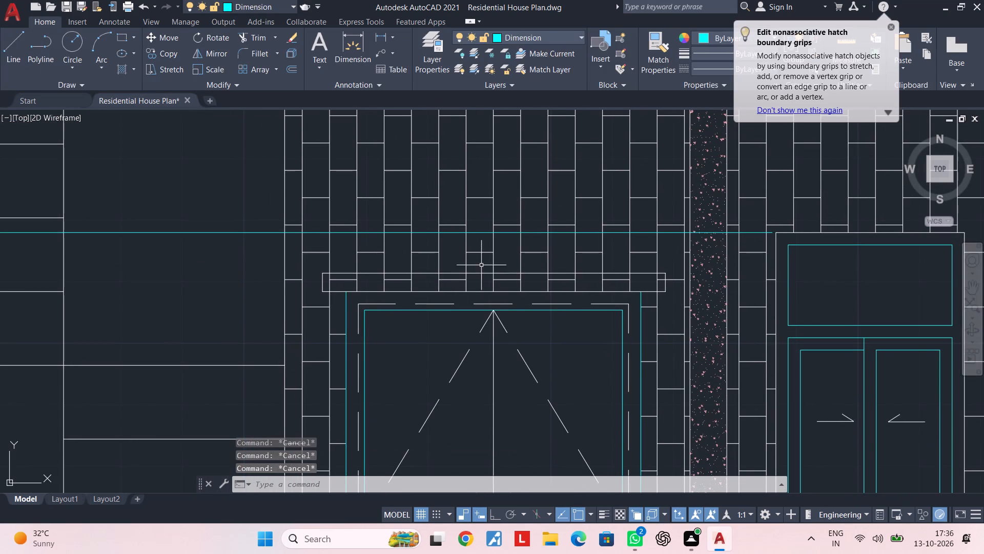
{"action": "left_click", "coordinate": [488, 252]}
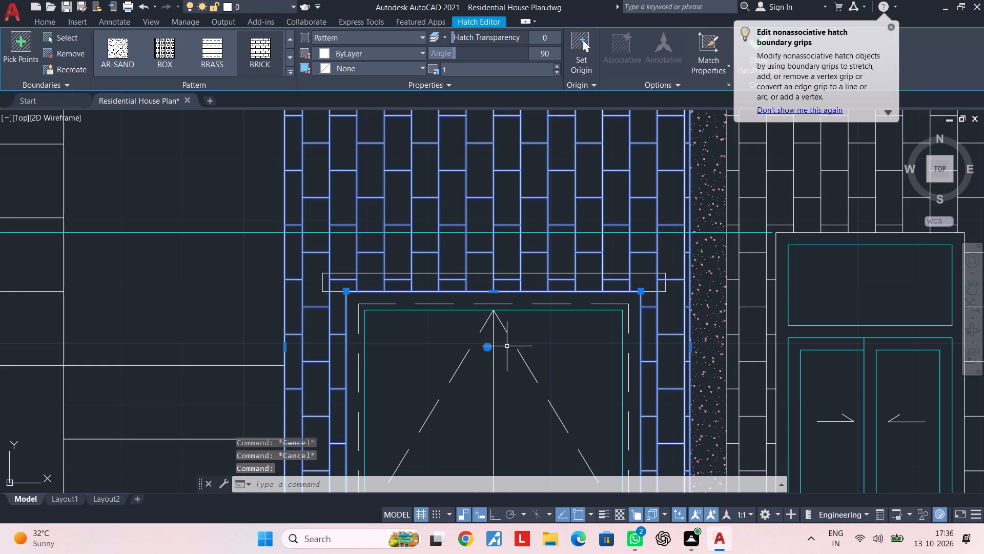
{"action": "scroll", "coordinate": [566, 319], "scroll_direction": "down", "scroll_amount": 2}
{"action": "middle_click_drag", "start_coordinate": [566, 319], "coordinate": [518, 307]}
{"action": "key", "text": "Escape"}
{"action": "key", "text": "Escape"}
{"action": "scroll", "coordinate": [561, 288], "scroll_direction": "up", "scroll_amount": 3}
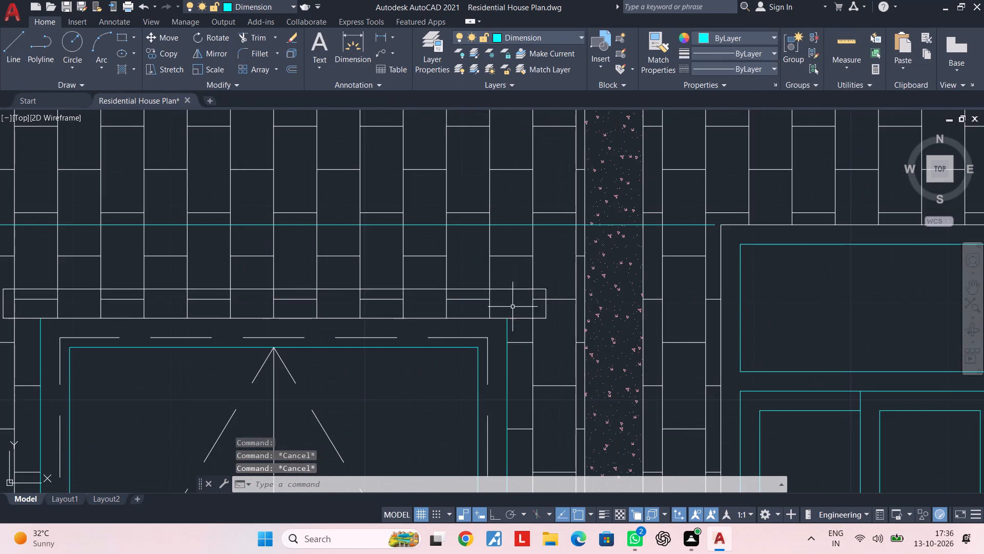
Examine the brick hatch around the upper-storey door and its overlap with the lintel.
{"action": "middle_click_drag", "start_coordinate": [519, 307], "coordinate": [580, 294]}
{"action": "key", "text": "Escape"}
{"action": "key", "text": "Escape"}
{"action": "left_click", "coordinate": [525, 286]}
{"action": "scroll", "coordinate": [477, 292], "scroll_direction": "down", "scroll_amount": 2}
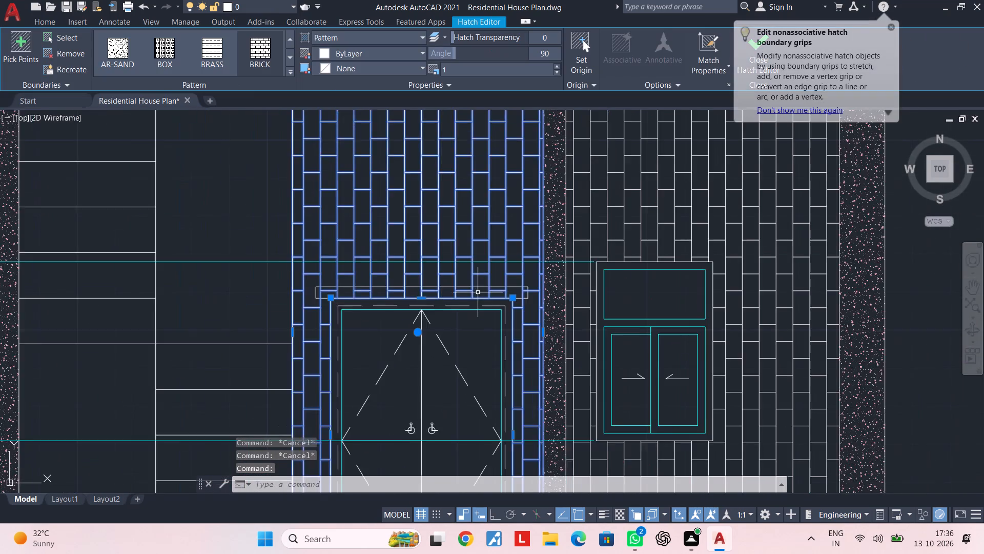
{"action": "middle_click_drag", "start_coordinate": [479, 292], "coordinate": [556, 238]}
{"action": "scroll", "coordinate": [556, 241], "scroll_direction": "down", "scroll_amount": 2}
{"action": "middle_click_drag", "start_coordinate": [556, 241], "coordinate": [566, 211]}
{"action": "key", "text": "Escape"}
{"action": "middle_click_drag", "start_coordinate": [558, 204], "coordinate": [517, 245]}
{"action": "key", "text": "Escape"}
{"action": "scroll", "coordinate": [474, 248], "scroll_direction": "up", "scroll_amount": 2}
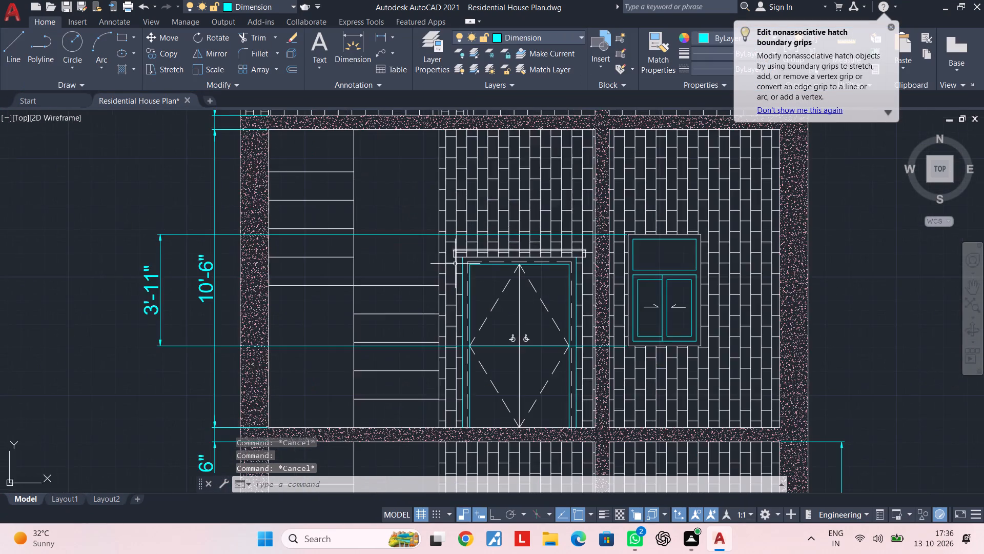
{"action": "scroll", "coordinate": [459, 264], "scroll_direction": "up", "scroll_amount": 3}
{"action": "middle_click_drag", "start_coordinate": [538, 232], "coordinate": [440, 249]}
{"action": "key", "text": "Escape"}
{"action": "key", "text": "Escape"}
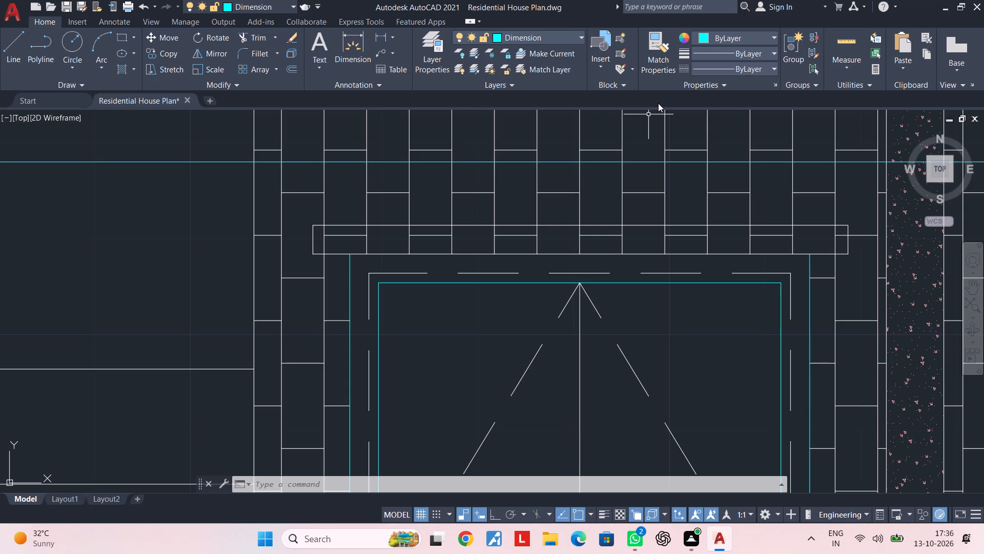
{"action": "key", "text": "Escape"}
{"action": "key", "text": "Escape"}
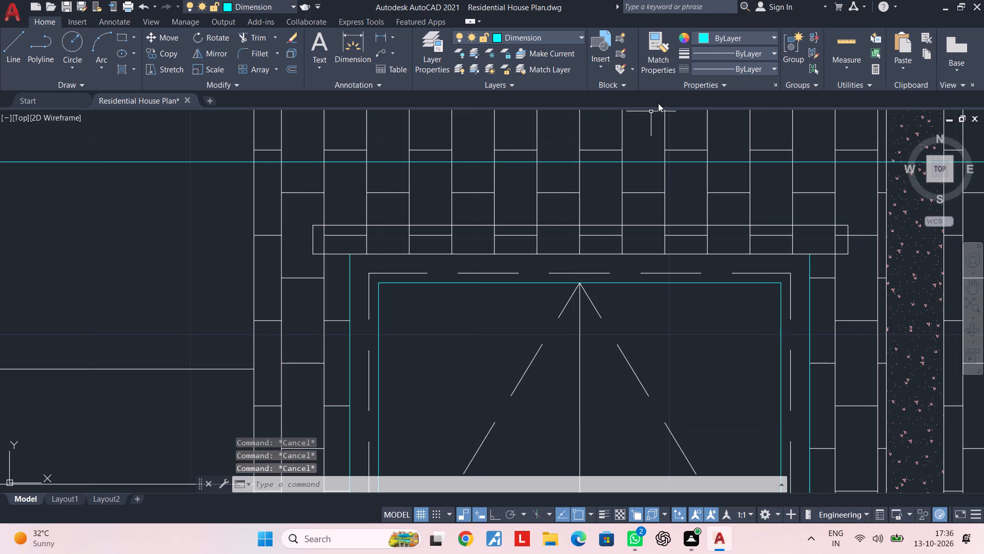
{"action": "key", "text": "Escape"}
{"action": "key", "text": "Escape"}
{"action": "key", "text": "Escape"}
{"action": "left_click", "coordinate": [365, 240]}
{"action": "key", "text": "Escape"}
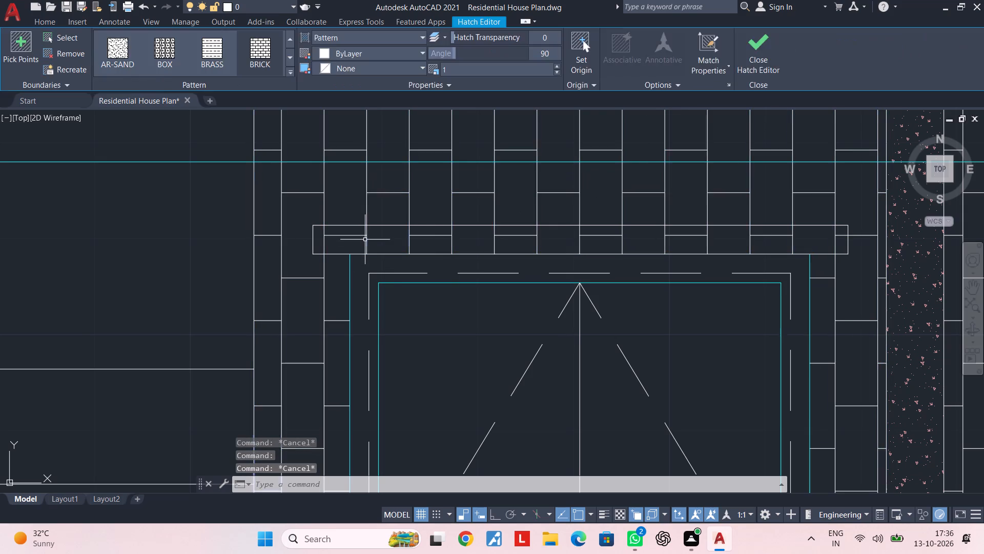
{"action": "key", "text": "Escape"}
{"action": "key", "text": "Escape"}
{"action": "scroll", "coordinate": [365, 240], "scroll_direction": "up", "scroll_amount": 2}
{"action": "middle_click_drag", "start_coordinate": [362, 239], "coordinate": [269, 246]}
{"action": "key", "text": "Escape"}
{"action": "scroll", "coordinate": [266, 246], "scroll_direction": "up", "scroll_amount": 1}
{"action": "key", "text": "Escape"}
{"action": "scroll", "coordinate": [317, 248], "scroll_direction": "down", "scroll_amount": 2}
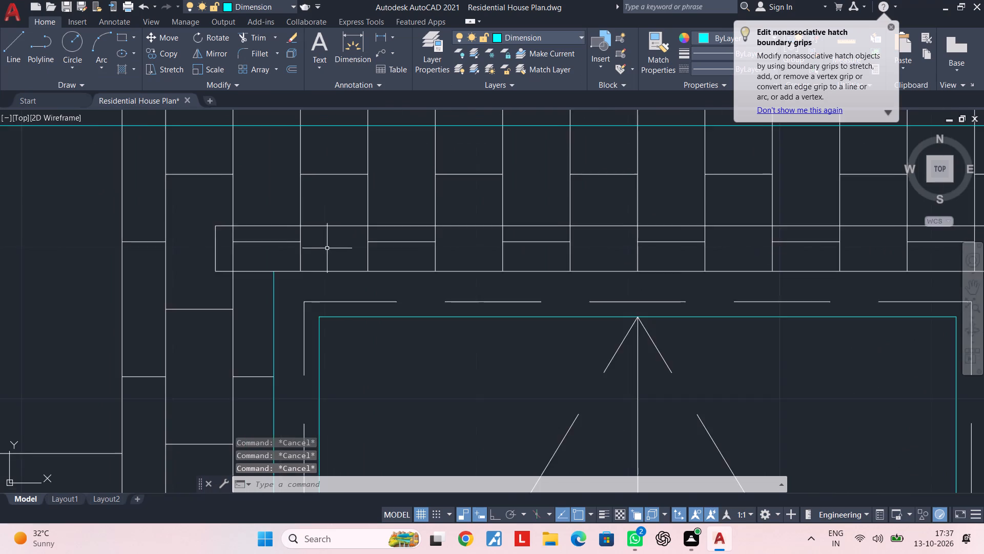
{"action": "middle_click_drag", "start_coordinate": [328, 248], "coordinate": [234, 250]}
{"action": "key", "text": "Escape"}
{"action": "key", "text": "Escape"}
Delete the brick hatch surrounding the upper-storey door, including where it runs over the lintel.
{"action": "left_click", "coordinate": [278, 247]}
{"action": "left_click", "coordinate": [270, 248]}
{"action": "scroll", "coordinate": [274, 246], "scroll_direction": "down", "scroll_amount": 1}
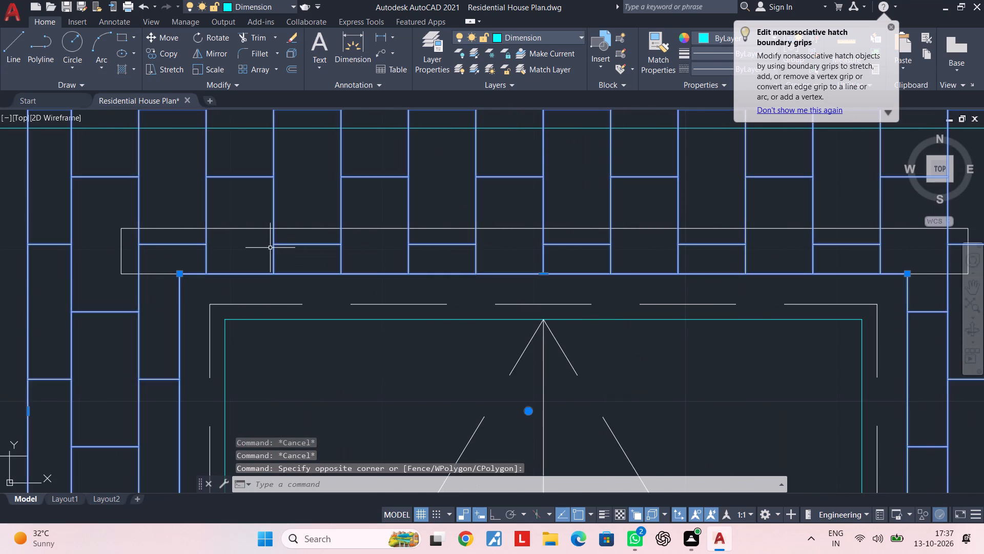
{"action": "scroll", "coordinate": [274, 246], "scroll_direction": "down", "scroll_amount": 4}
{"action": "middle_click_drag", "start_coordinate": [275, 246], "coordinate": [310, 241]}
{"action": "scroll", "coordinate": [319, 240], "scroll_direction": "up", "scroll_amount": 1}
{"action": "scroll", "coordinate": [324, 242], "scroll_direction": "down", "scroll_amount": 5}
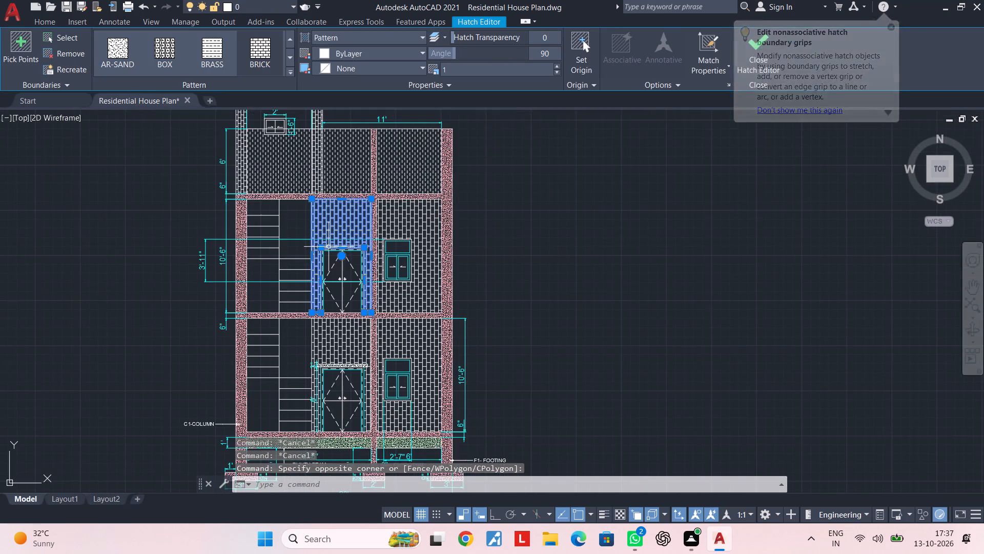
{"action": "middle_click_drag", "start_coordinate": [329, 247], "coordinate": [362, 227]}
{"action": "scroll", "coordinate": [355, 264], "scroll_direction": "up", "scroll_amount": 1}
{"action": "middle_click_drag", "start_coordinate": [352, 267], "coordinate": [351, 237]}
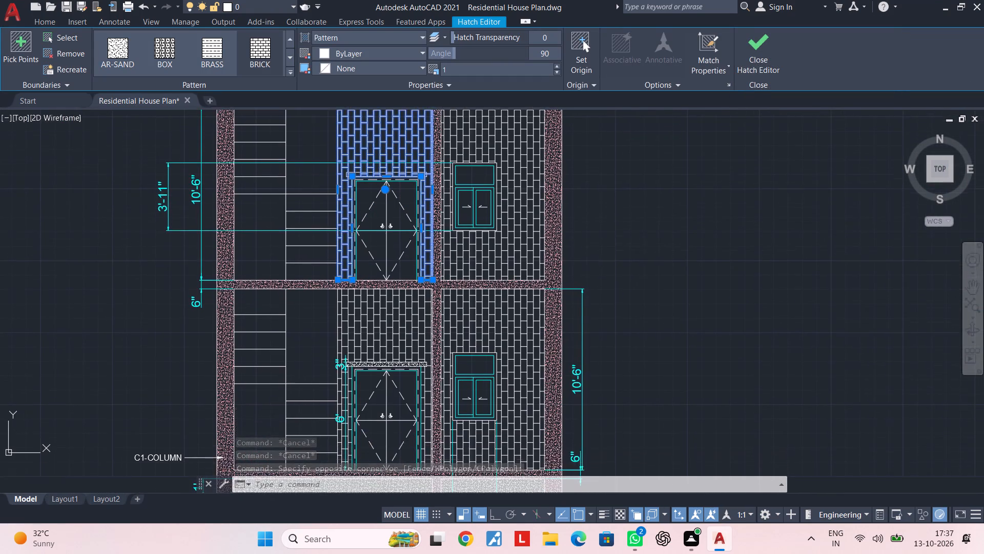
{"action": "scroll", "coordinate": [361, 334], "scroll_direction": "up", "scroll_amount": 2}
{"action": "scroll", "coordinate": [361, 334], "scroll_direction": "down", "scroll_amount": 3}
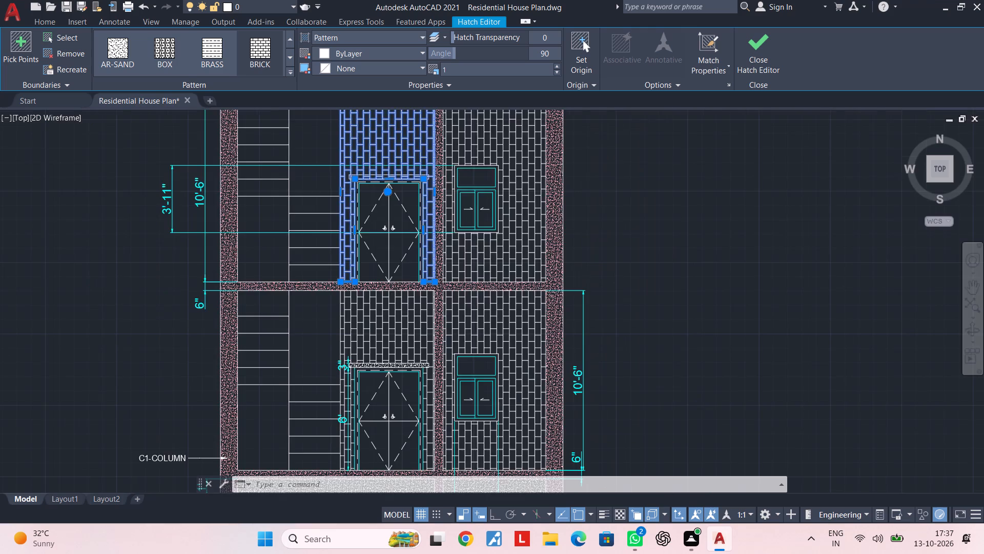
{"action": "middle_click_drag", "start_coordinate": [372, 337], "coordinate": [358, 445]}
{"action": "scroll", "coordinate": [381, 329], "scroll_direction": "up", "scroll_amount": 2}
{"action": "middle_click_drag", "start_coordinate": [386, 318], "coordinate": [416, 290]}
{"action": "scroll", "coordinate": [417, 289], "scroll_direction": "up", "scroll_amount": 2}
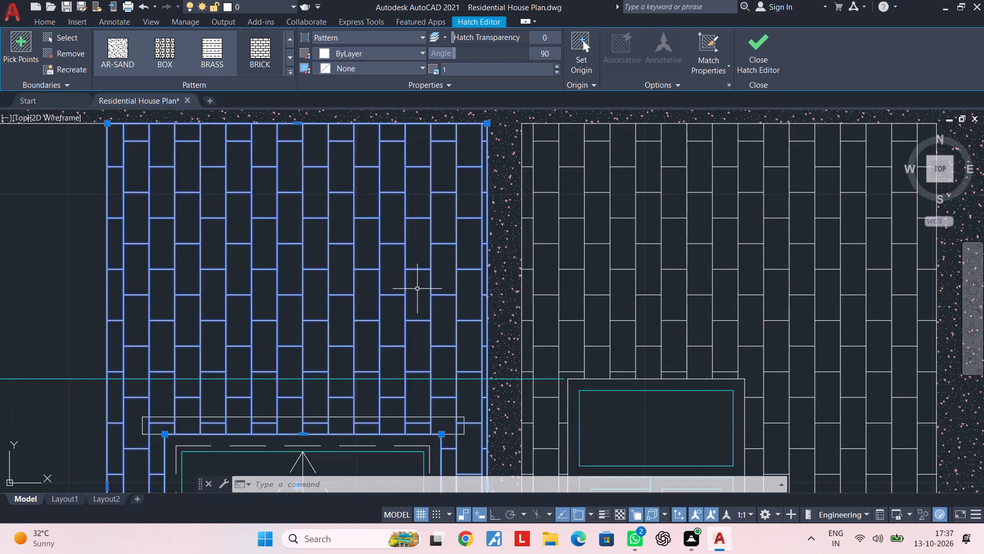
{"action": "middle_click_drag", "start_coordinate": [419, 291], "coordinate": [479, 240]}
{"action": "key", "text": "Delete"}
Copy the brick hatch around the lower-storey door 11'-0" straight up, matching the base corner of the upper-storey door opening.
{"action": "scroll", "coordinate": [477, 270], "scroll_direction": "down", "scroll_amount": 2}
{"action": "middle_click_drag", "start_coordinate": [477, 281], "coordinate": [477, 197]}
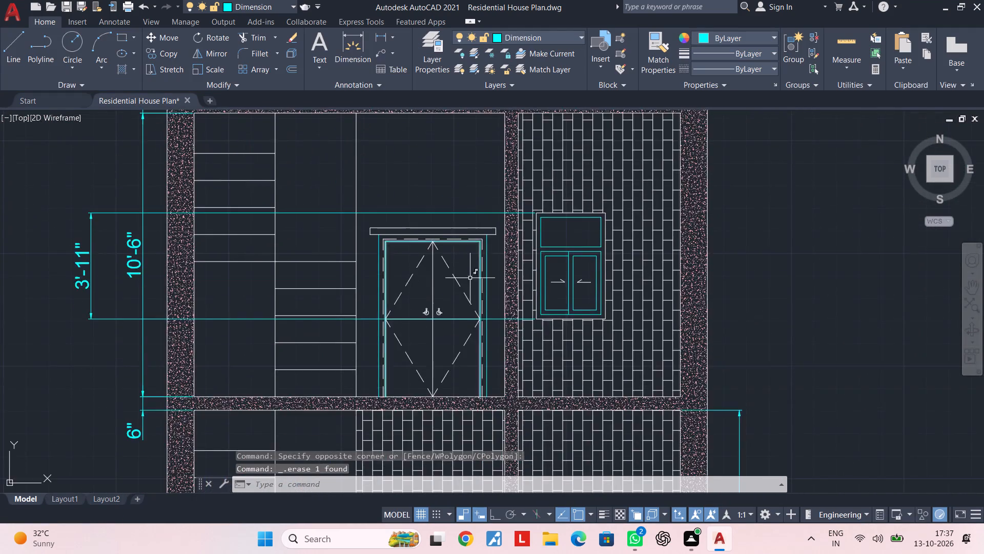
{"action": "scroll", "coordinate": [469, 278], "scroll_direction": "down", "scroll_amount": 1}
{"action": "middle_click_drag", "start_coordinate": [470, 273], "coordinate": [470, 216]}
{"action": "left_click", "coordinate": [443, 345]}
{"action": "left_click", "coordinate": [437, 345]}
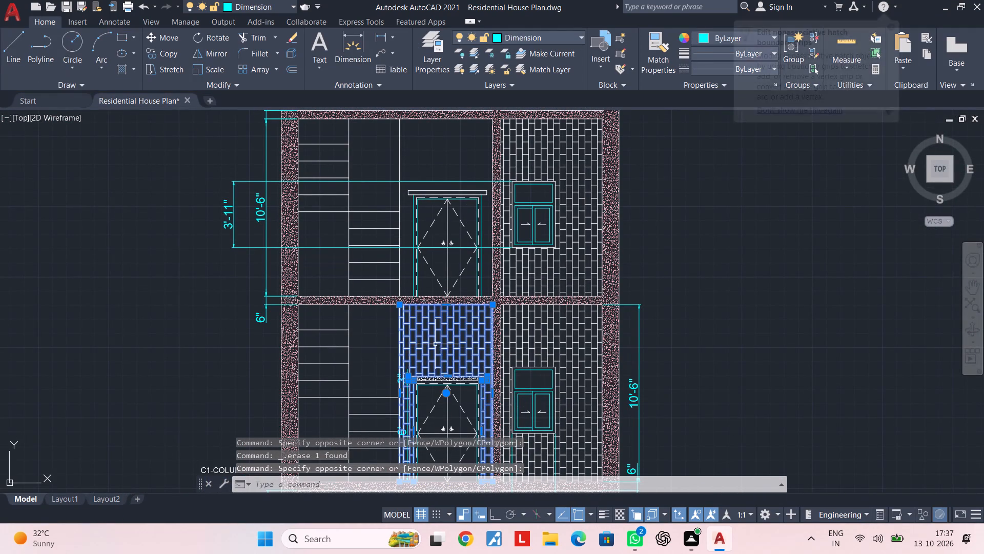
{"action": "key", "text": "c"}
{"action": "key", "text": "o"}
{"action": "key", "text": "space"}
{"action": "middle_click_drag", "start_coordinate": [430, 360], "coordinate": [445, 295]}
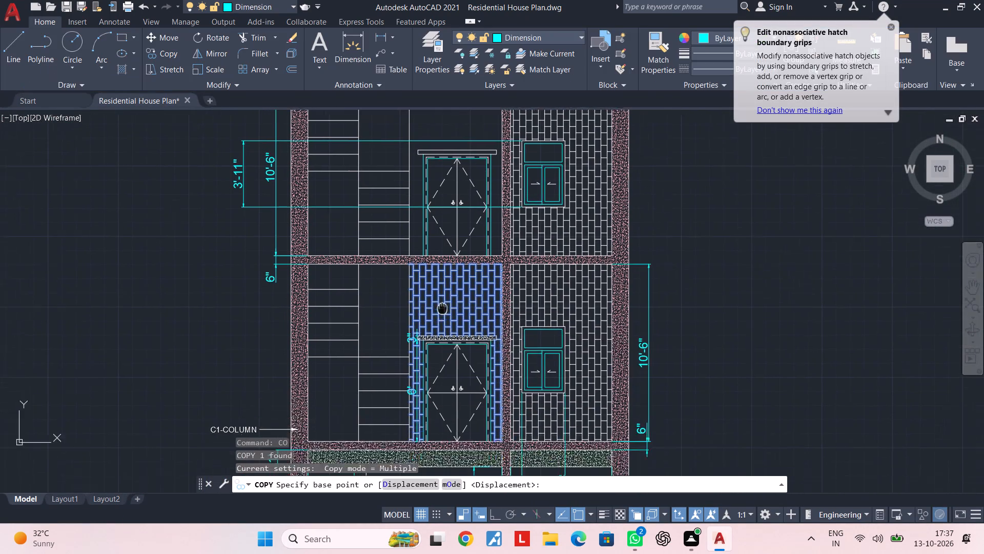
{"action": "middle_click_drag", "start_coordinate": [445, 295], "coordinate": [450, 214]}
{"action": "scroll", "coordinate": [435, 341], "scroll_direction": "up", "scroll_amount": 5}
{"action": "left_click", "coordinate": [412, 308]}
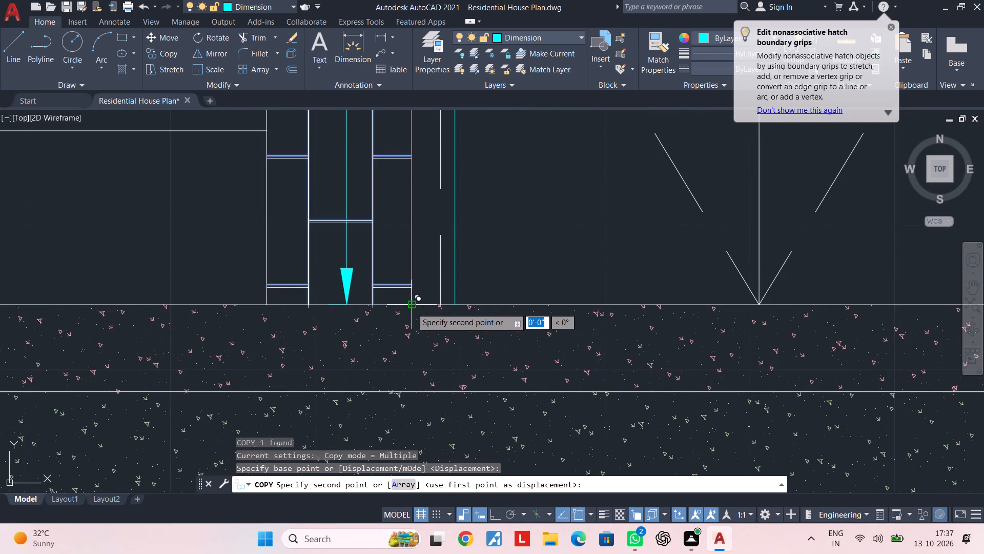
{"action": "scroll", "coordinate": [414, 306], "scroll_direction": "down", "scroll_amount": 3}
{"action": "scroll", "coordinate": [417, 185], "scroll_direction": "down", "scroll_amount": 2}
{"action": "middle_click_drag", "start_coordinate": [417, 185], "coordinate": [409, 381]}
{"action": "scroll", "coordinate": [409, 342], "scroll_direction": "up", "scroll_amount": 1}
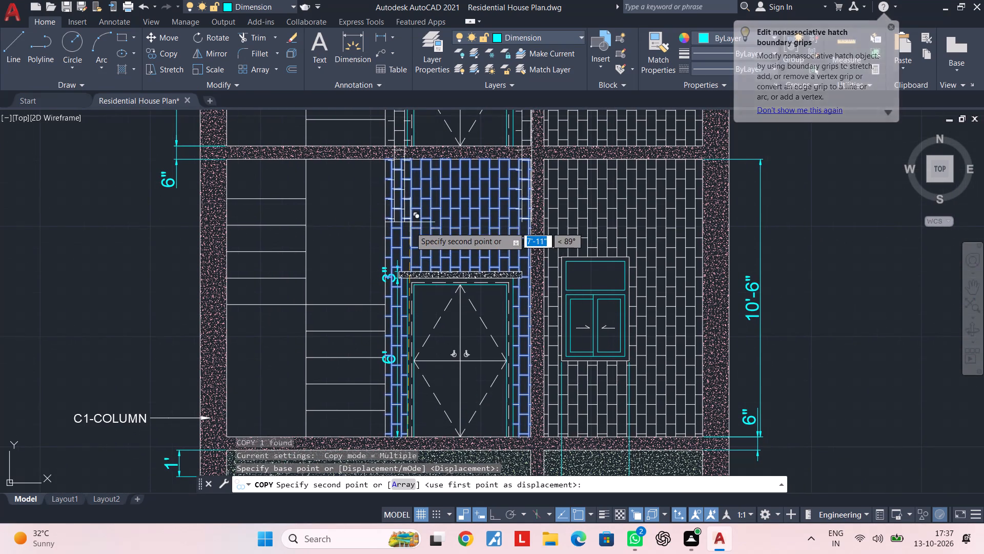
{"action": "left_click", "coordinate": [495, 515]}
{"action": "middle_click_drag", "start_coordinate": [413, 254], "coordinate": [411, 282]}
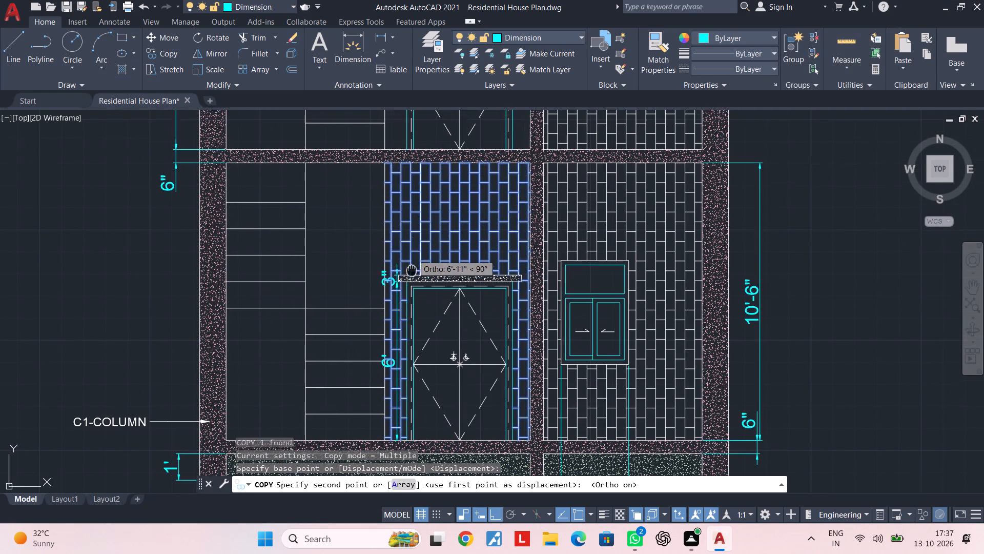
{"action": "middle_click_drag", "start_coordinate": [411, 282], "coordinate": [397, 401]}
{"action": "scroll", "coordinate": [394, 298], "scroll_direction": "up", "scroll_amount": 3}
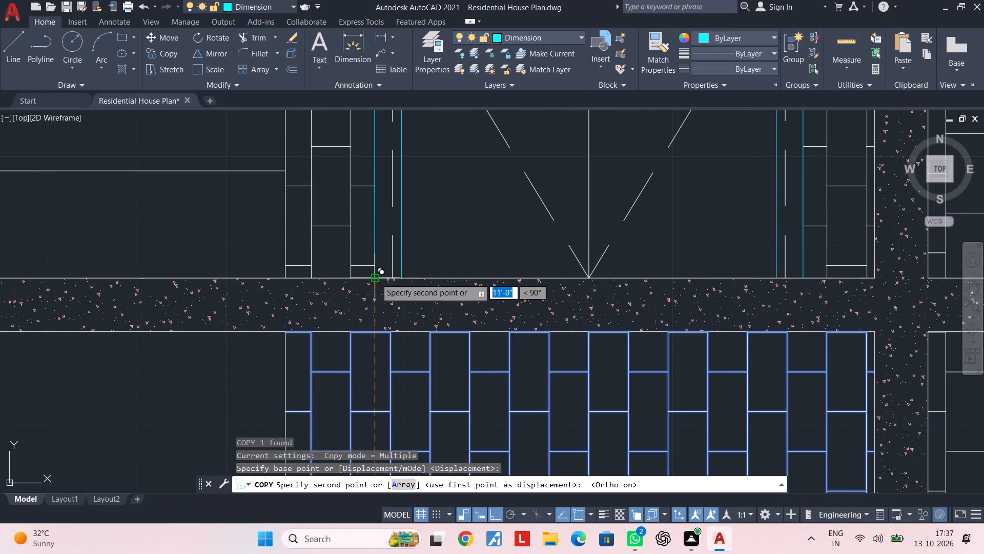
{"action": "left_click", "coordinate": [376, 278]}
{"action": "scroll", "coordinate": [390, 281], "scroll_direction": "down", "scroll_amount": 3}
{"action": "key", "text": "Escape"}
{"action": "key", "text": "Escape"}
Hatch the lintel above the upper-storey door with the same white concrete pattern as the lower-storey lintel.
{"action": "middle_click_drag", "start_coordinate": [456, 199], "coordinate": [449, 337]}
{"action": "scroll", "coordinate": [433, 266], "scroll_direction": "up", "scroll_amount": 2}
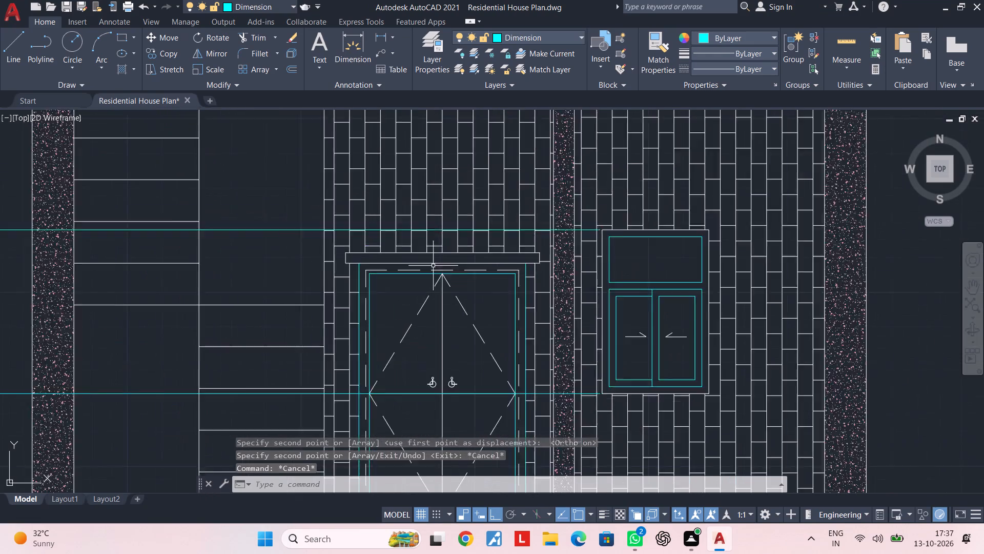
{"action": "middle_click_drag", "start_coordinate": [433, 267], "coordinate": [428, 332]}
{"action": "scroll", "coordinate": [438, 318], "scroll_direction": "down", "scroll_amount": 2}
{"action": "middle_click_drag", "start_coordinate": [438, 324], "coordinate": [432, 363]}
{"action": "middle_click_drag", "start_coordinate": [429, 347], "coordinate": [426, 331]}
{"action": "scroll", "coordinate": [421, 330], "scroll_direction": "up", "scroll_amount": 1}
{"action": "middle_click_drag", "start_coordinate": [420, 367], "coordinate": [423, 345]}
{"action": "scroll", "coordinate": [420, 367], "scroll_direction": "up", "scroll_amount": 1}
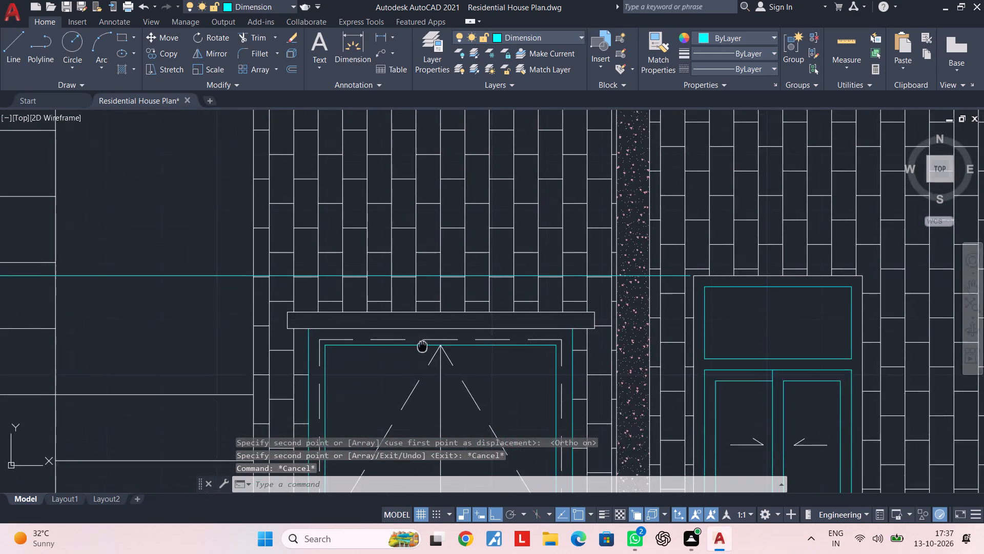
{"action": "middle_click_drag", "start_coordinate": [423, 345], "coordinate": [424, 339]}
{"action": "scroll", "coordinate": [423, 345], "scroll_direction": "up", "scroll_amount": 2}
{"action": "middle_click_drag", "start_coordinate": [443, 310], "coordinate": [410, 339]}
{"action": "key", "text": "h"}
{"action": "key", "text": "space"}
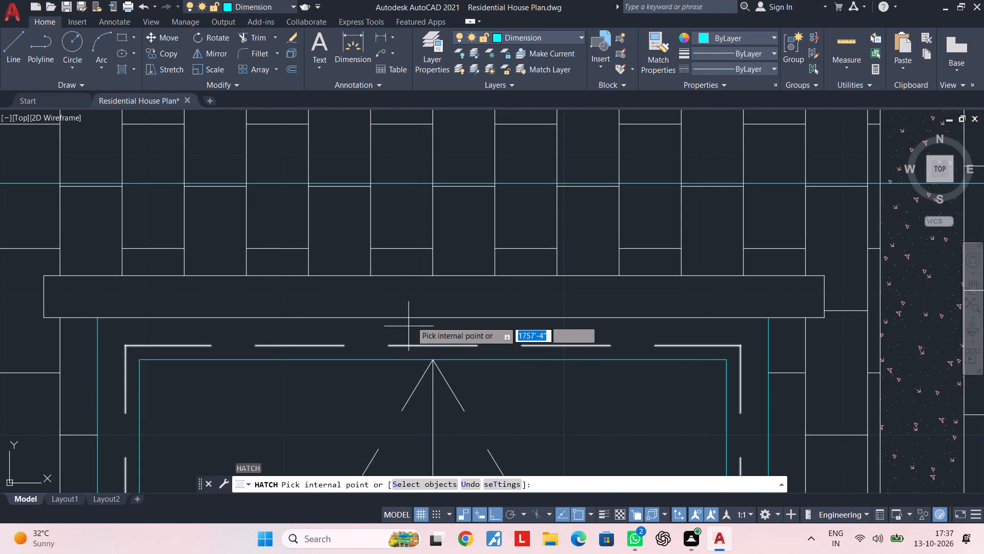
{"action": "left_click", "coordinate": [424, 295]}
{"action": "key", "text": "Escape"}
{"action": "scroll", "coordinate": [424, 295], "scroll_direction": "down", "scroll_amount": 5}
{"action": "middle_click_drag", "start_coordinate": [461, 301], "coordinate": [417, 300]}
{"action": "key", "text": "Escape"}
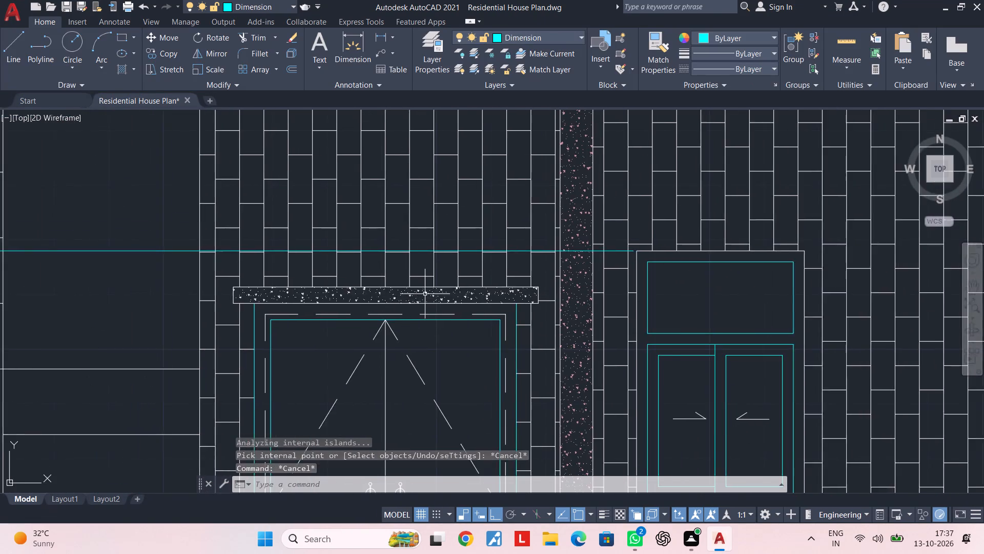
Save the house plan drawing with the updated upper-storey brick wall and lintel hatches.
{"action": "scroll", "coordinate": [450, 307], "scroll_direction": "down", "scroll_amount": 3}
{"action": "middle_click_drag", "start_coordinate": [451, 309], "coordinate": [453, 305]}
{"action": "scroll", "coordinate": [452, 306], "scroll_direction": "up", "scroll_amount": 1}
{"action": "key", "text": "Escape"}
{"action": "key", "text": "Escape"}
{"action": "scroll", "coordinate": [455, 329], "scroll_direction": "down", "scroll_amount": 2}
{"action": "middle_click_drag", "start_coordinate": [457, 323], "coordinate": [457, 247]}
{"action": "key", "text": "Escape"}
{"action": "middle_click_drag", "start_coordinate": [455, 313], "coordinate": [465, 259]}
{"action": "key", "text": "Escape"}
{"action": "middle_click_drag", "start_coordinate": [454, 308], "coordinate": [451, 276]}
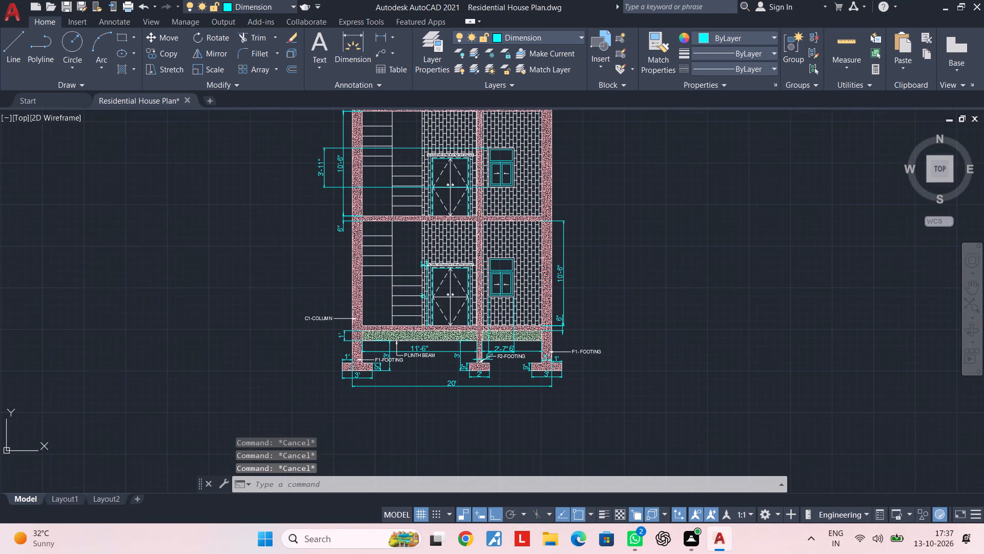
{"action": "key", "text": "ctrl+s"}
{"action": "key", "text": "ctrl+s"}
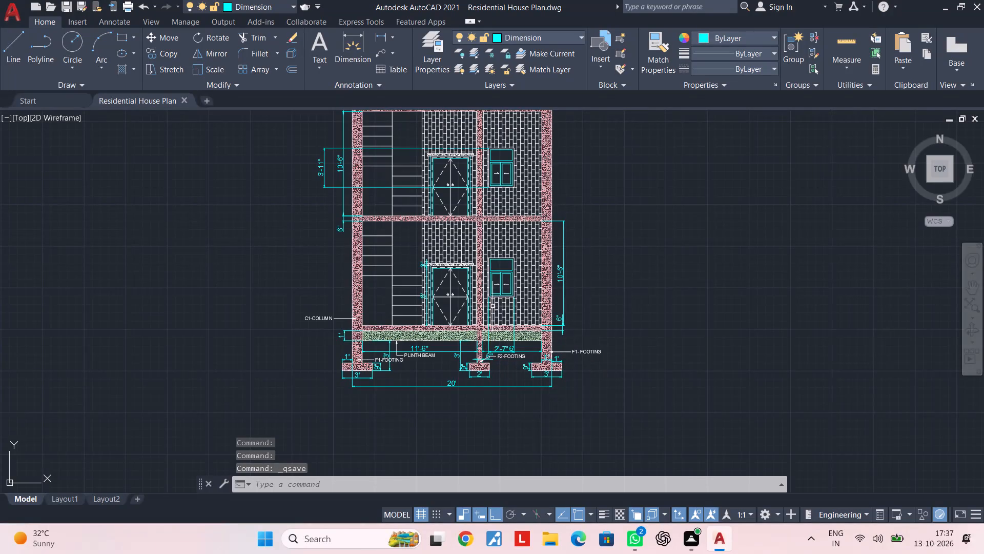
{"action": "scroll", "coordinate": [451, 300], "scroll_direction": "down", "scroll_amount": 1}
{"action": "middle_click_drag", "start_coordinate": [453, 306], "coordinate": [427, 344]}
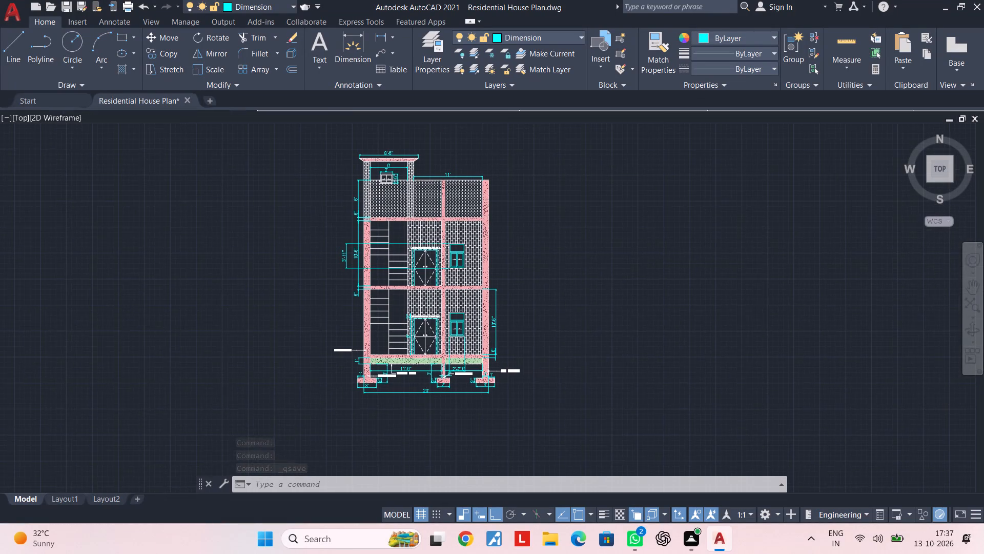
{"action": "key", "text": "Escape"}
{"action": "key", "text": "Escape"}
{"action": "key", "text": "Escape"}
{"action": "key", "text": "Escape"}
{"action": "scroll", "coordinate": [464, 323], "scroll_direction": "down", "scroll_amount": 2}
{"action": "middle_click_drag", "start_coordinate": [461, 326], "coordinate": [430, 341]}
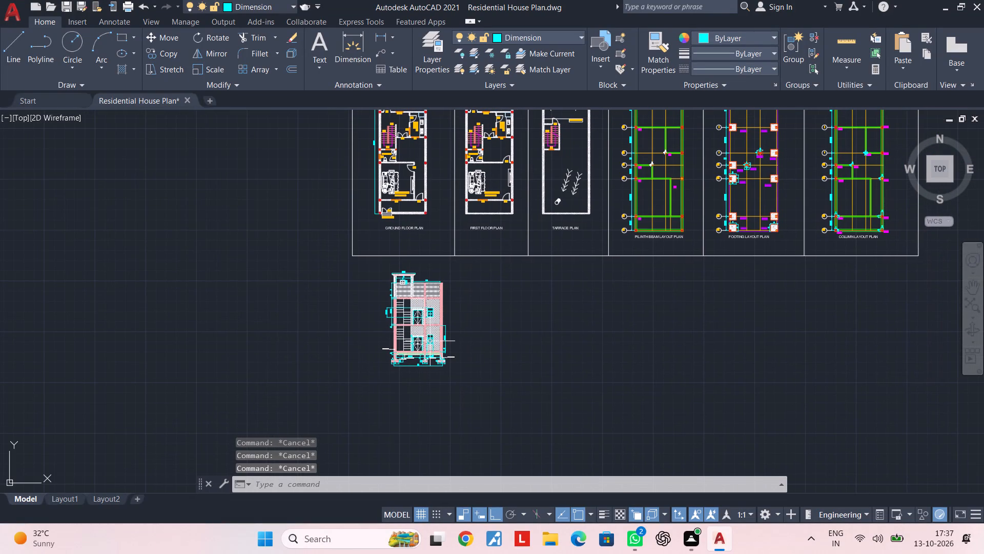
{"action": "key", "text": "ctrl+s"}
{"action": "key", "text": "ctrl+s"}
{"action": "key", "text": "Escape"}
{"action": "key", "text": "Escape"}
{"action": "key", "text": "Escape"}
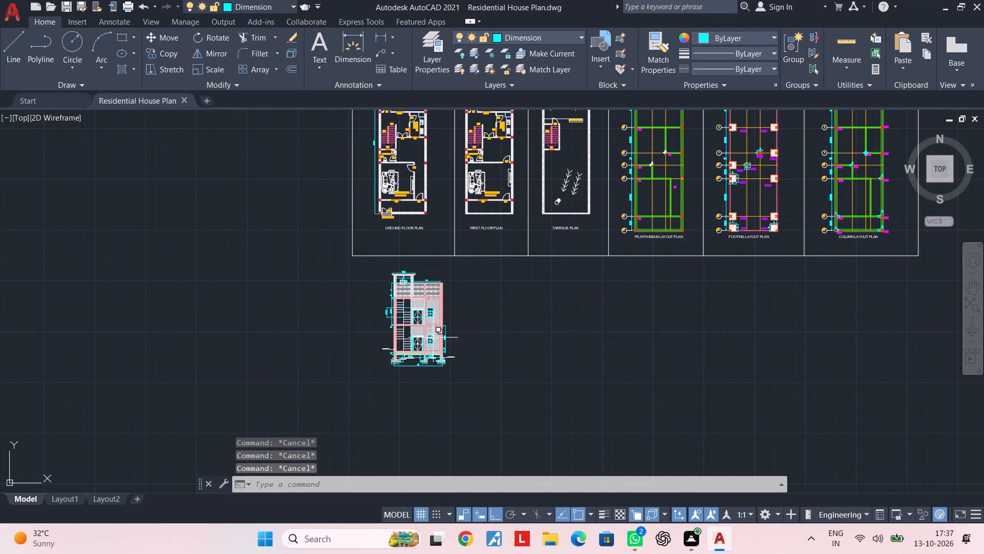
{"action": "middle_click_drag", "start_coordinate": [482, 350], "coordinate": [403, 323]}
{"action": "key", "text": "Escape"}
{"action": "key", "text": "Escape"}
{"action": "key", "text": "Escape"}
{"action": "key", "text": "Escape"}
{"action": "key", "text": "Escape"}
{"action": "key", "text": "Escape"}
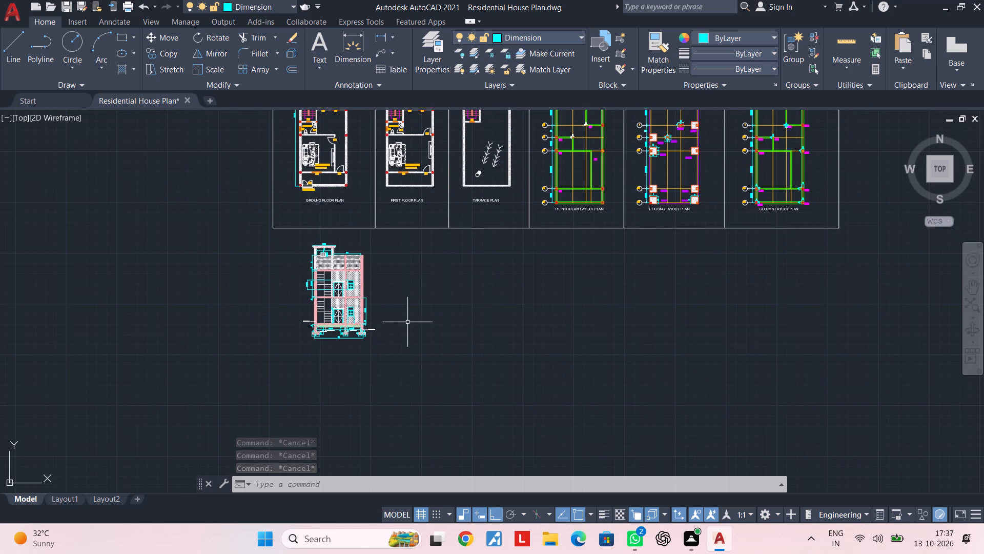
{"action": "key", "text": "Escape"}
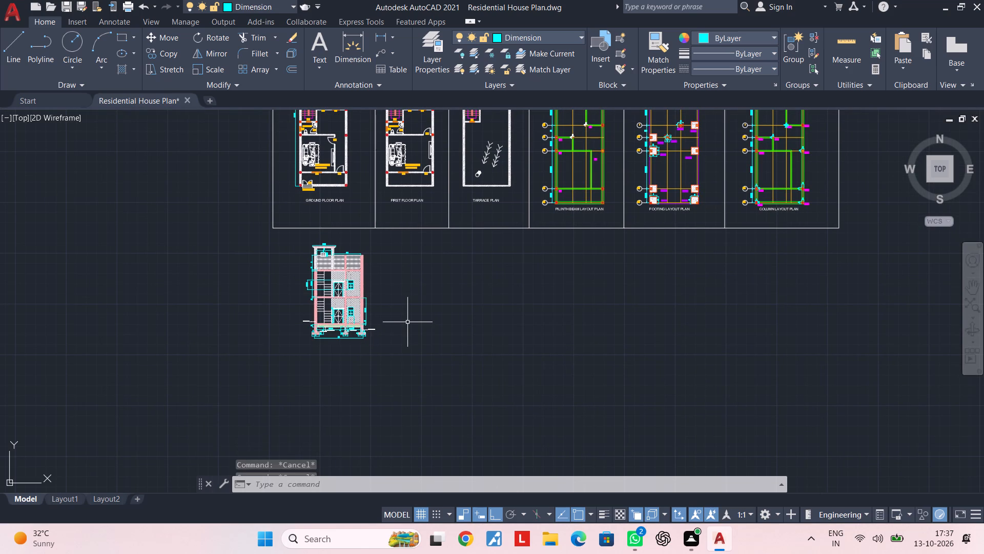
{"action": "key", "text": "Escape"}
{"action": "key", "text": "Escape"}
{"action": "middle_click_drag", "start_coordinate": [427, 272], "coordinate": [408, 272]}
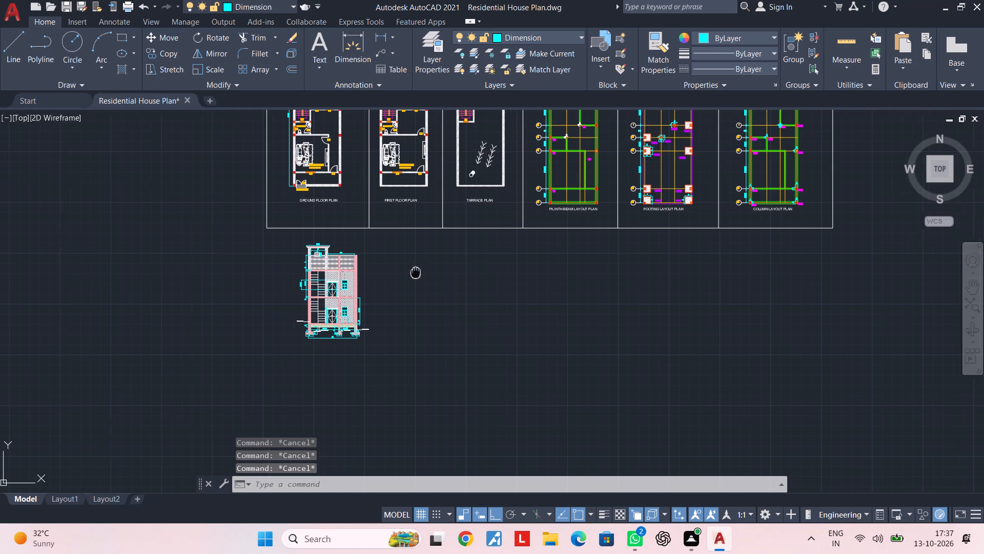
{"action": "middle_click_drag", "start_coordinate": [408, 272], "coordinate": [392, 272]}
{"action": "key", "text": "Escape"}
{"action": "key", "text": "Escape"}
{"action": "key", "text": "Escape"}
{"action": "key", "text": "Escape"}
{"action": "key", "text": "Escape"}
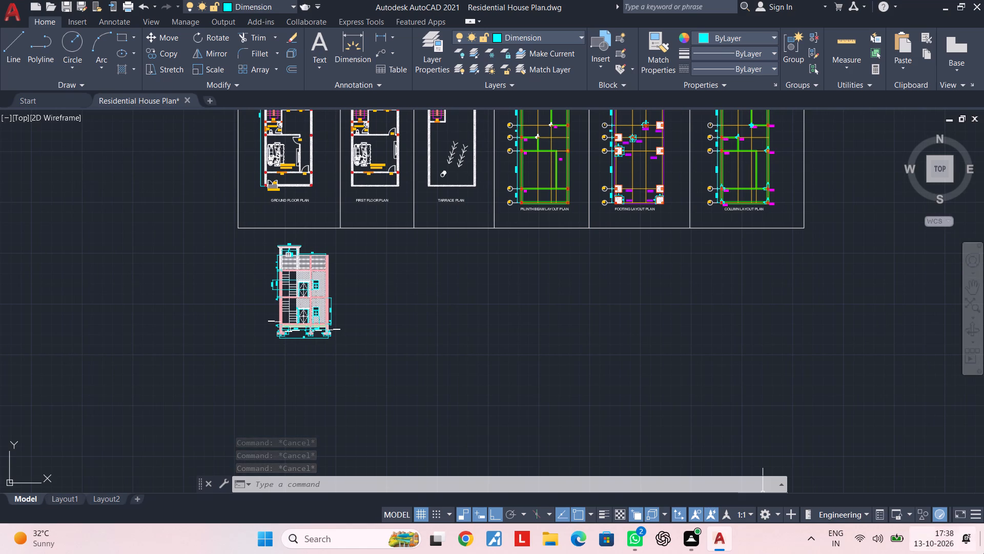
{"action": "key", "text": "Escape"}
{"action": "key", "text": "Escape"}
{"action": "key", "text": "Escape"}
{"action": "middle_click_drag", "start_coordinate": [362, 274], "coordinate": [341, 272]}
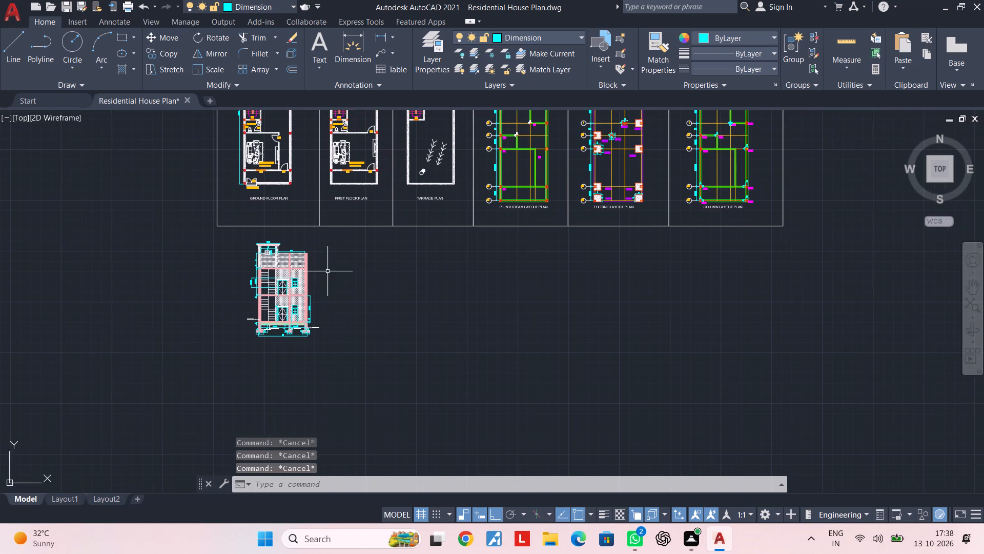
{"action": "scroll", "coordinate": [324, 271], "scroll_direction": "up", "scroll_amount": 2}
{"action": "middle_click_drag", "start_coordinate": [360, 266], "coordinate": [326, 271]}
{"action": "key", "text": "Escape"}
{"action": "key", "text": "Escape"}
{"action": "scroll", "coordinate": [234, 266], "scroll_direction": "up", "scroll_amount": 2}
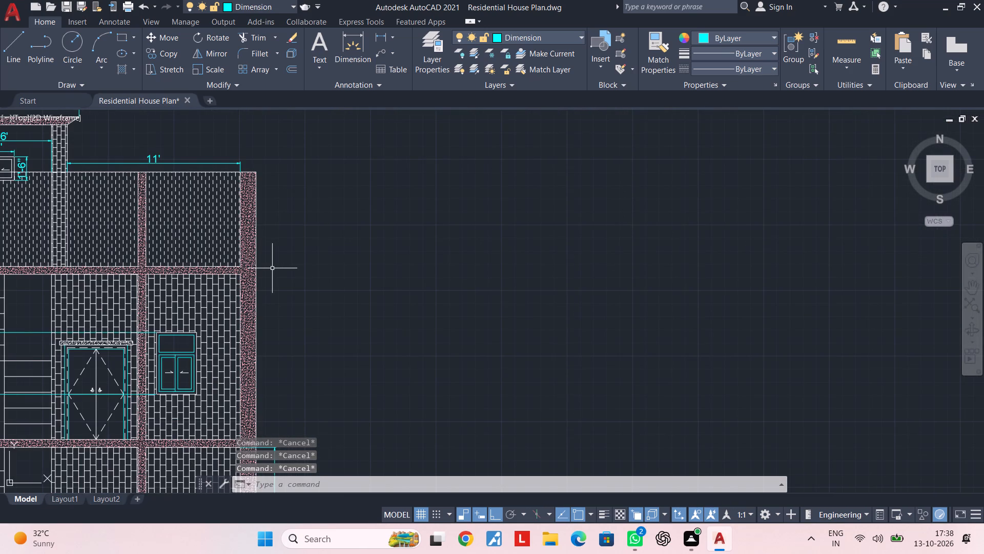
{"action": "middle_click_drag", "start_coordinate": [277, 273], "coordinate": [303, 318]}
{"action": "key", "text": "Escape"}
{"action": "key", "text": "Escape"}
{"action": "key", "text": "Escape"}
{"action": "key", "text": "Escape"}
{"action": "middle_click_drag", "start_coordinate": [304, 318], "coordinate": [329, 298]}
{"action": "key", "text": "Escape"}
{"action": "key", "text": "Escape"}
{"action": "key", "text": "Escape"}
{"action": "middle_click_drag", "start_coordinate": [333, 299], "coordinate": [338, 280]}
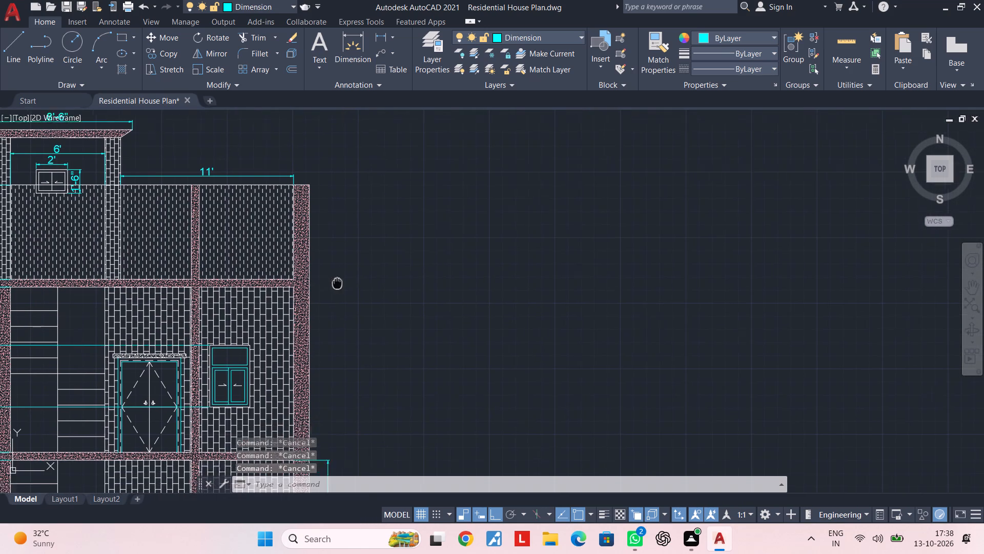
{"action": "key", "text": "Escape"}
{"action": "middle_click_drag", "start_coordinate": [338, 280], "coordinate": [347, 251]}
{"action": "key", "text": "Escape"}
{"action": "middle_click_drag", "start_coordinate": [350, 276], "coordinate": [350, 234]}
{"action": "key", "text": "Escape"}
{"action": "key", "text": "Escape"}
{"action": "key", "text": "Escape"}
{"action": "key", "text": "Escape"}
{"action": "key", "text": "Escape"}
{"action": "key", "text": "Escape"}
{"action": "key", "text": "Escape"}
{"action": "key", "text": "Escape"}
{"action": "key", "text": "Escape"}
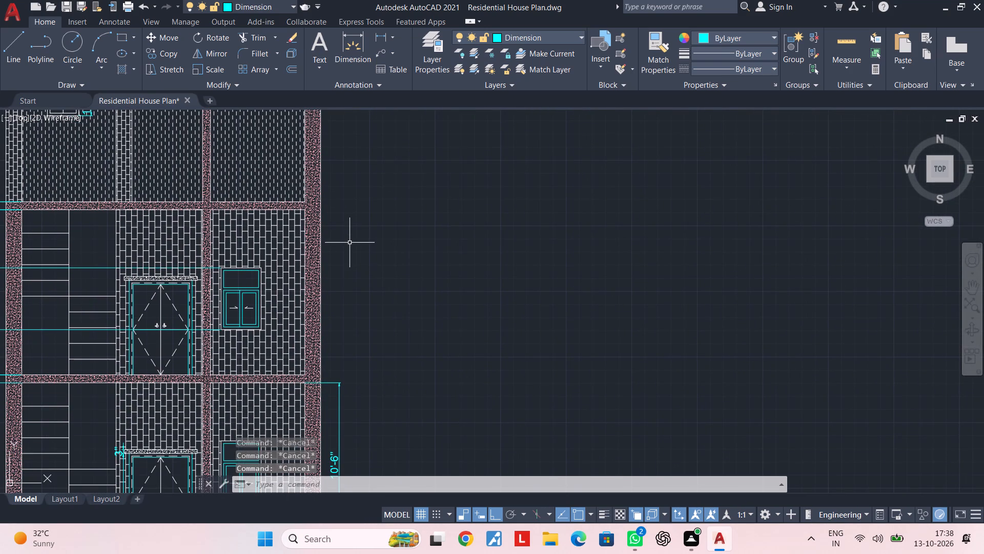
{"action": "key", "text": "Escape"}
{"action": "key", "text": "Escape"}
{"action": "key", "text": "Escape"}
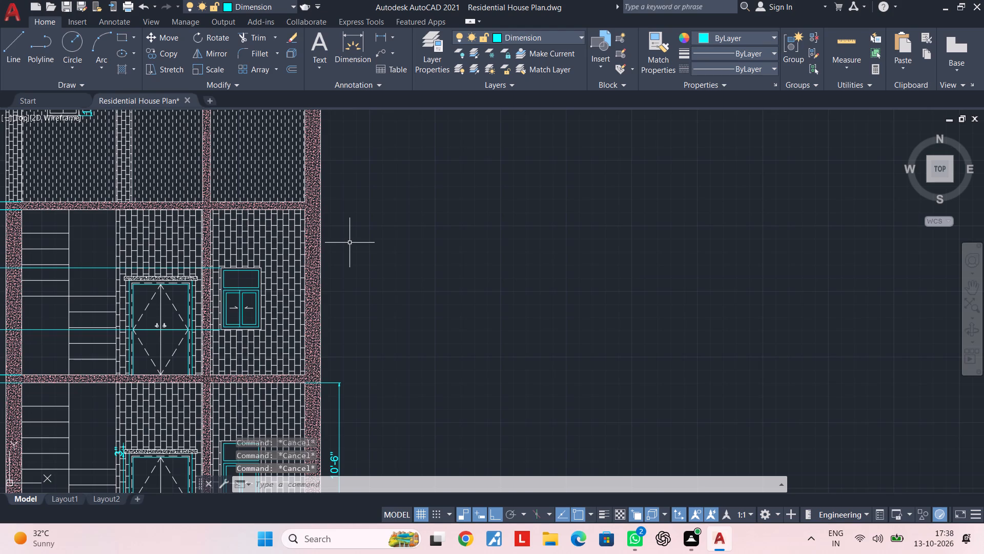
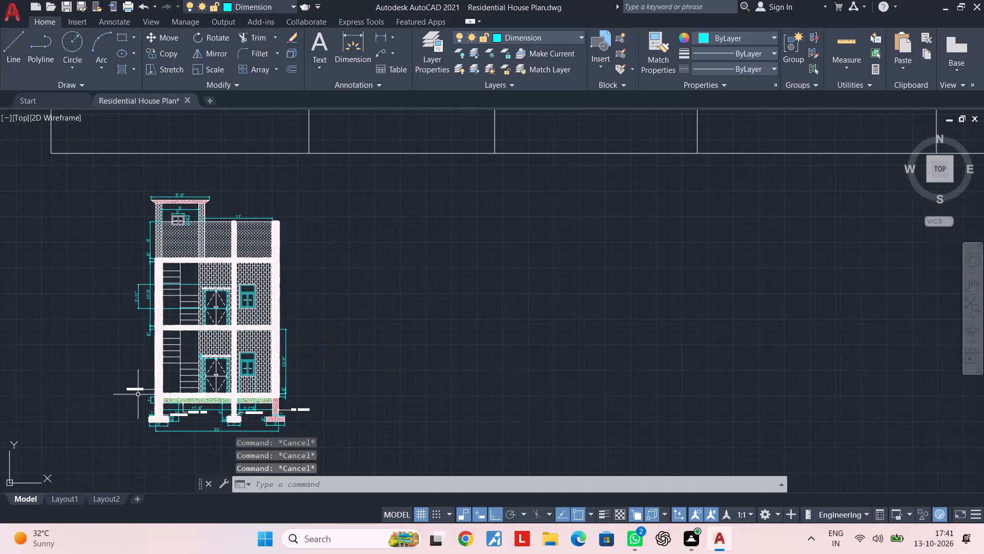
Look over the house section together with the floor plans and layout plans above it.
{"action": "scroll", "coordinate": [137, 394], "scroll_direction": "up", "scroll_amount": 7}
{"action": "scroll", "coordinate": [120, 372], "scroll_direction": "down", "scroll_amount": 5}
{"action": "scroll", "coordinate": [215, 368], "scroll_direction": "down", "scroll_amount": 3}
{"action": "middle_click_drag", "start_coordinate": [322, 330], "coordinate": [296, 440]}
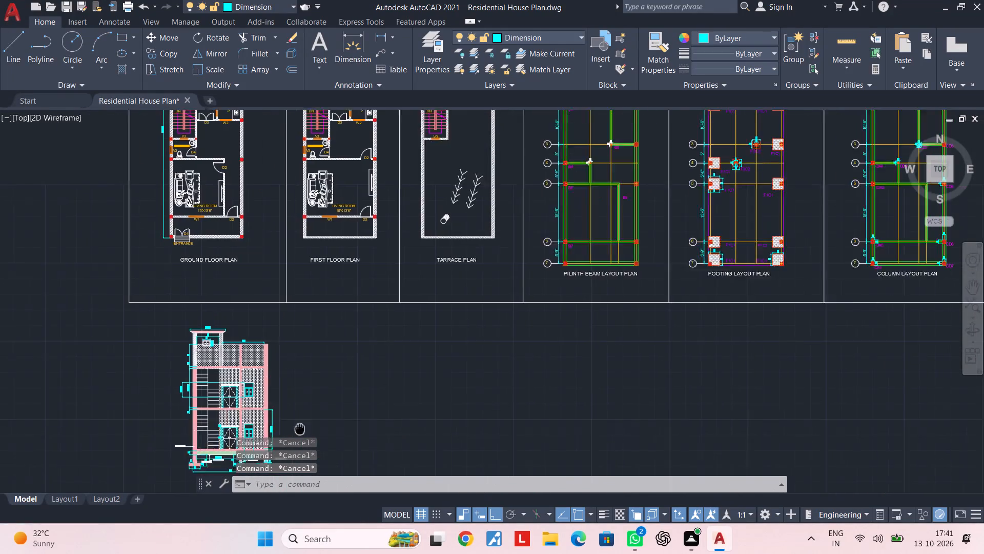
{"action": "middle_click_drag", "start_coordinate": [296, 440], "coordinate": [283, 474]}
{"action": "scroll", "coordinate": [314, 416], "scroll_direction": "down", "scroll_amount": 2}
{"action": "middle_click_drag", "start_coordinate": [314, 416], "coordinate": [314, 406]}
{"action": "scroll", "coordinate": [314, 345], "scroll_direction": "up", "scroll_amount": 5}
{"action": "middle_click_drag", "start_coordinate": [650, 364], "coordinate": [497, 331]}
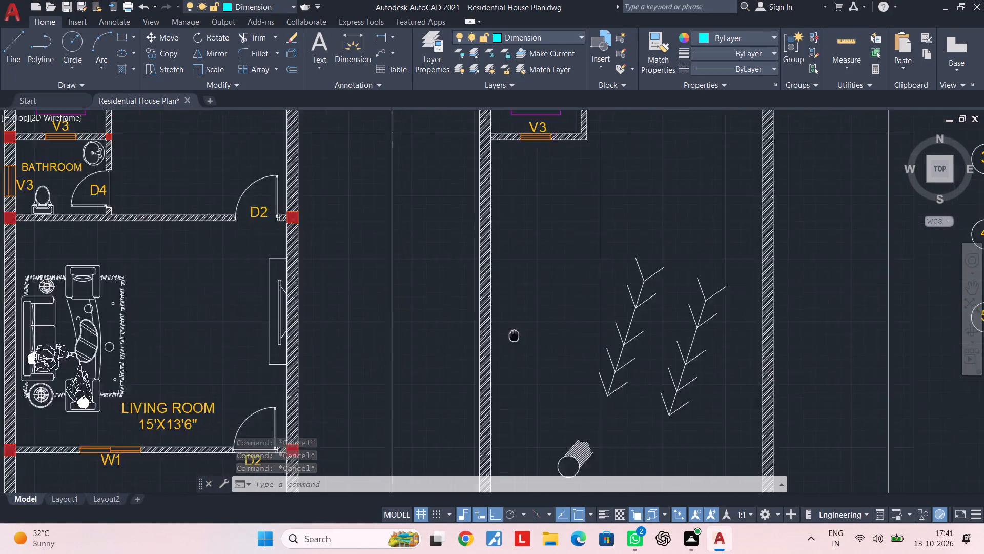
{"action": "middle_click_drag", "start_coordinate": [497, 331], "coordinate": [461, 321]}
{"action": "scroll", "coordinate": [488, 365], "scroll_direction": "down", "scroll_amount": 3}
{"action": "middle_click_drag", "start_coordinate": [492, 369], "coordinate": [509, 219]}
Set the text height of the C1-COLUMN leader label beside the section's ground-level column to 9".
{"action": "middle_click_drag", "start_coordinate": [341, 380], "coordinate": [412, 302]}
{"action": "scroll", "coordinate": [313, 405], "scroll_direction": "up", "scroll_amount": 4}
{"action": "middle_click_drag", "start_coordinate": [350, 297], "coordinate": [339, 307]}
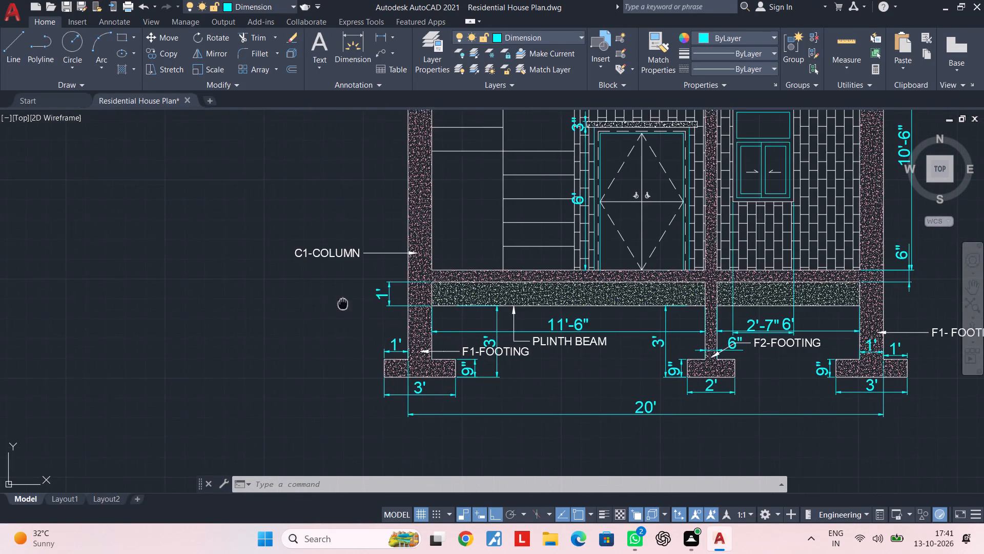
{"action": "middle_click_drag", "start_coordinate": [339, 307], "coordinate": [288, 346]}
{"action": "scroll", "coordinate": [259, 309], "scroll_direction": "up", "scroll_amount": 1}
{"action": "left_click", "coordinate": [259, 301]}
{"action": "right_click", "coordinate": [259, 301]}
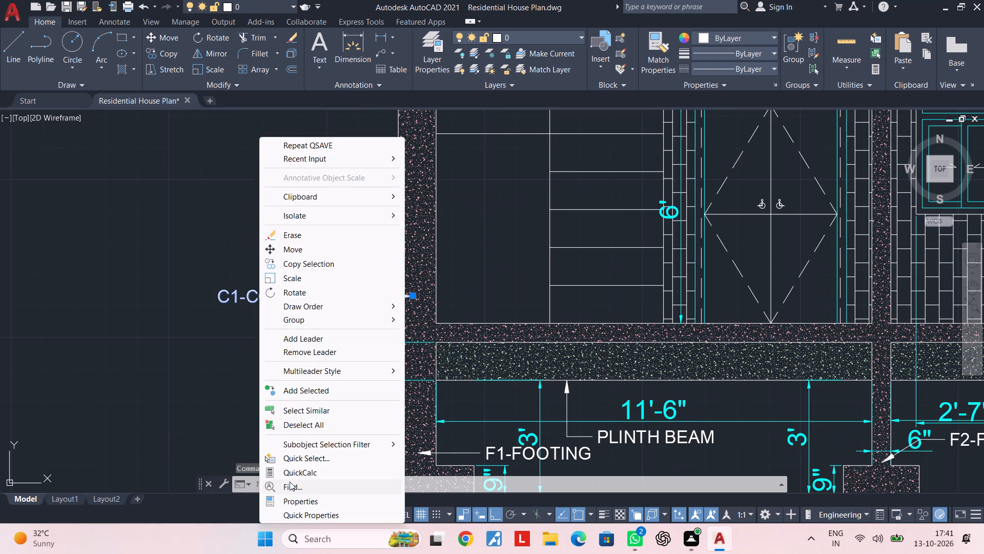
{"action": "left_click", "coordinate": [290, 504]}
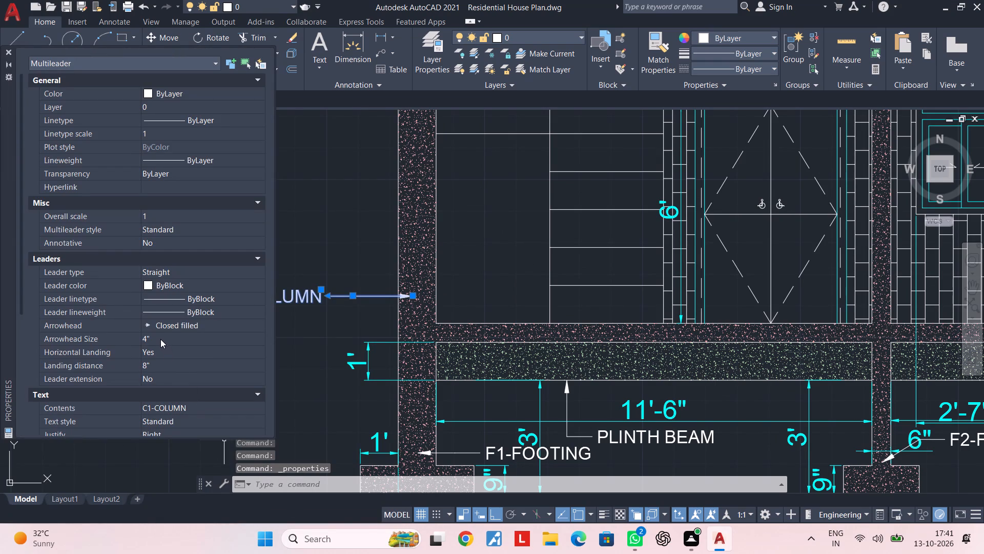
{"action": "scroll", "coordinate": [160, 341], "scroll_direction": "down", "scroll_amount": 1}
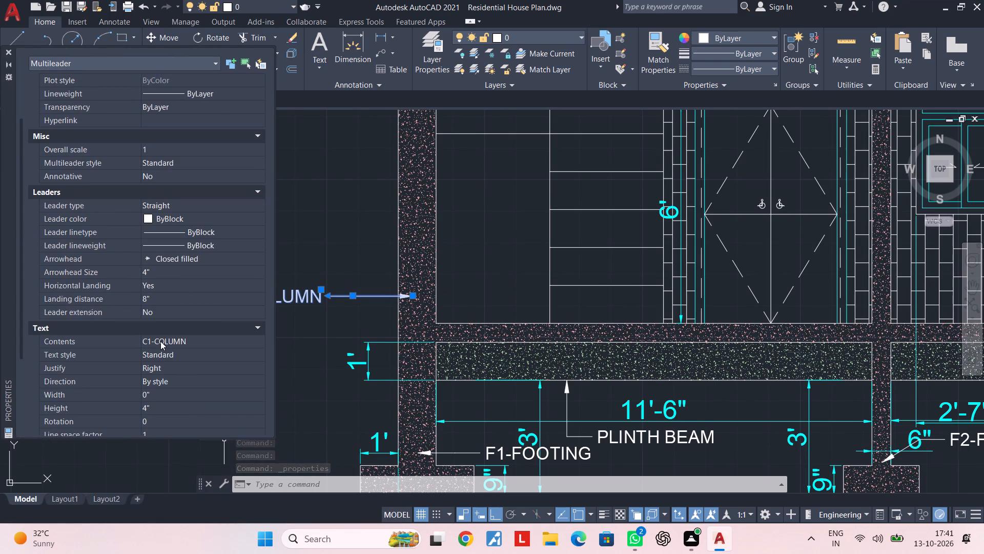
{"action": "scroll", "coordinate": [174, 394], "scroll_direction": "down", "scroll_amount": 1}
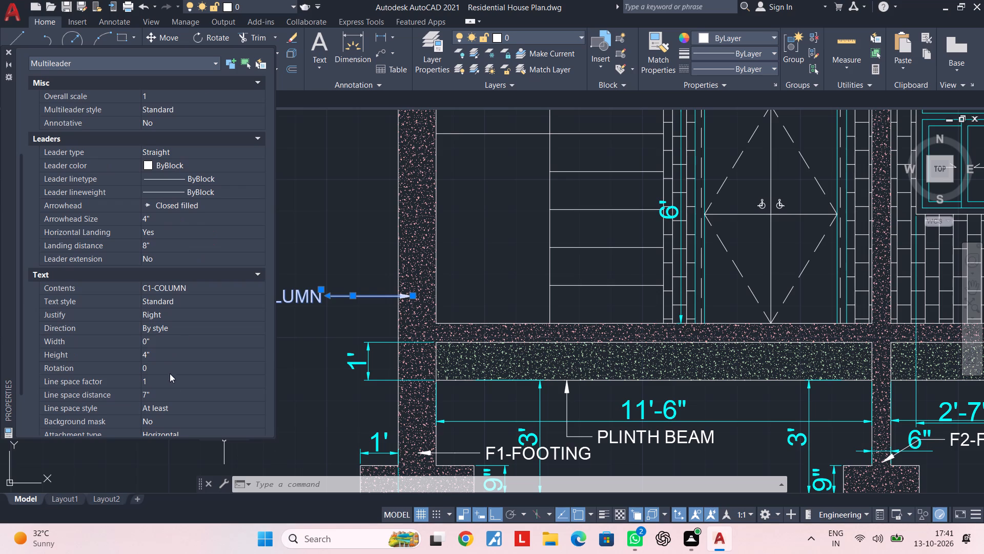
{"action": "left_click", "coordinate": [168, 353]}
{"action": "key", "text": "BackSpace"}
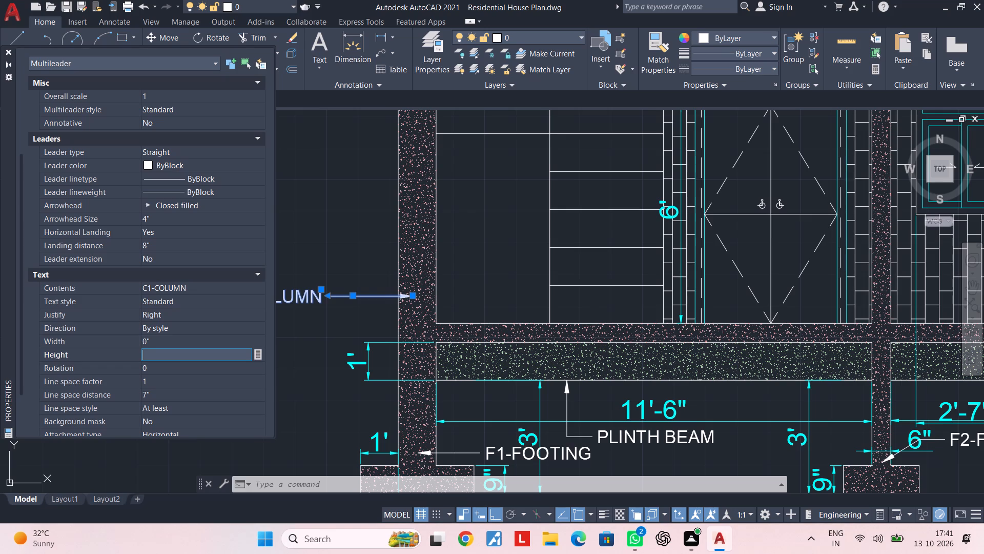
{"action": "type", "text": "9\""}
{"action": "key", "text": "Return"}
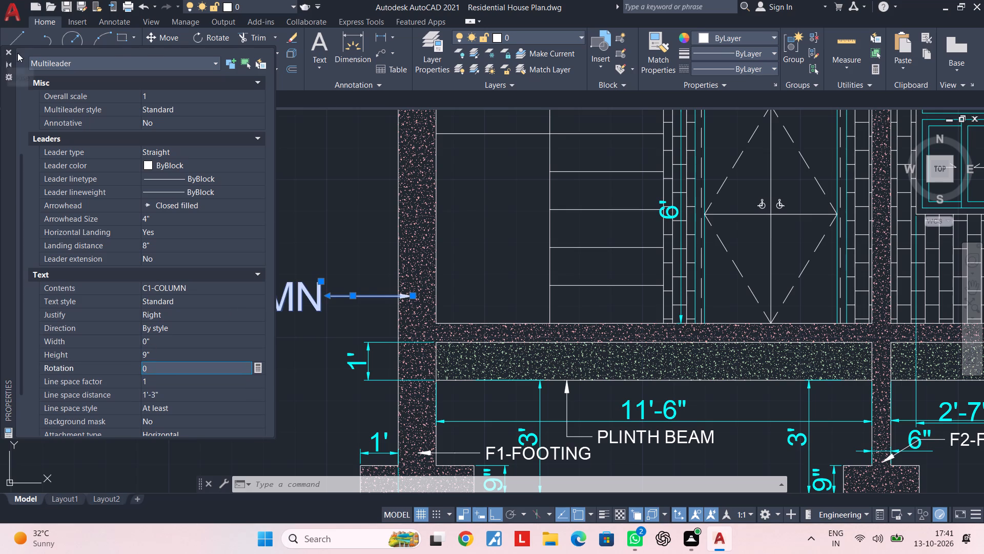
{"action": "left_click", "coordinate": [8, 53]}
{"action": "key", "text": "Escape"}
{"action": "key", "text": "Escape"}
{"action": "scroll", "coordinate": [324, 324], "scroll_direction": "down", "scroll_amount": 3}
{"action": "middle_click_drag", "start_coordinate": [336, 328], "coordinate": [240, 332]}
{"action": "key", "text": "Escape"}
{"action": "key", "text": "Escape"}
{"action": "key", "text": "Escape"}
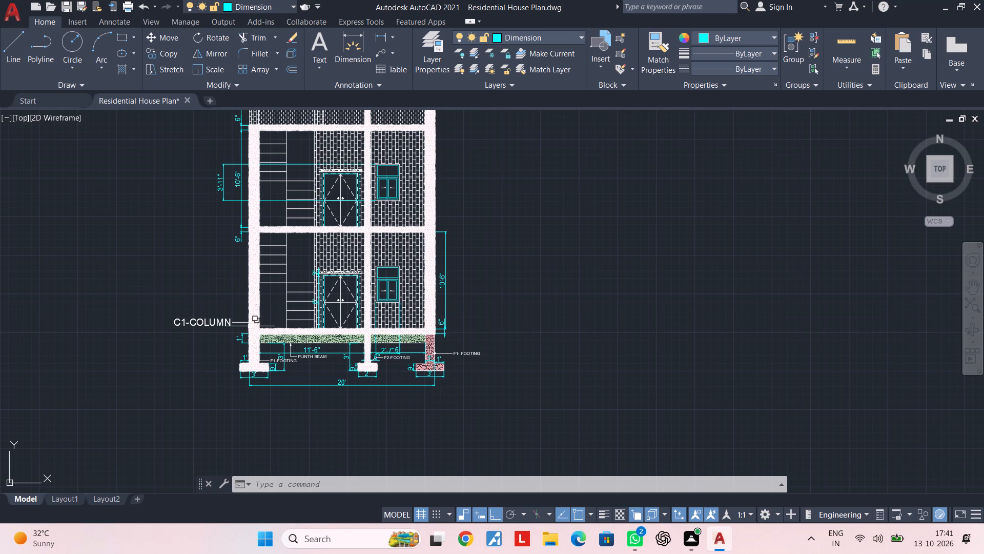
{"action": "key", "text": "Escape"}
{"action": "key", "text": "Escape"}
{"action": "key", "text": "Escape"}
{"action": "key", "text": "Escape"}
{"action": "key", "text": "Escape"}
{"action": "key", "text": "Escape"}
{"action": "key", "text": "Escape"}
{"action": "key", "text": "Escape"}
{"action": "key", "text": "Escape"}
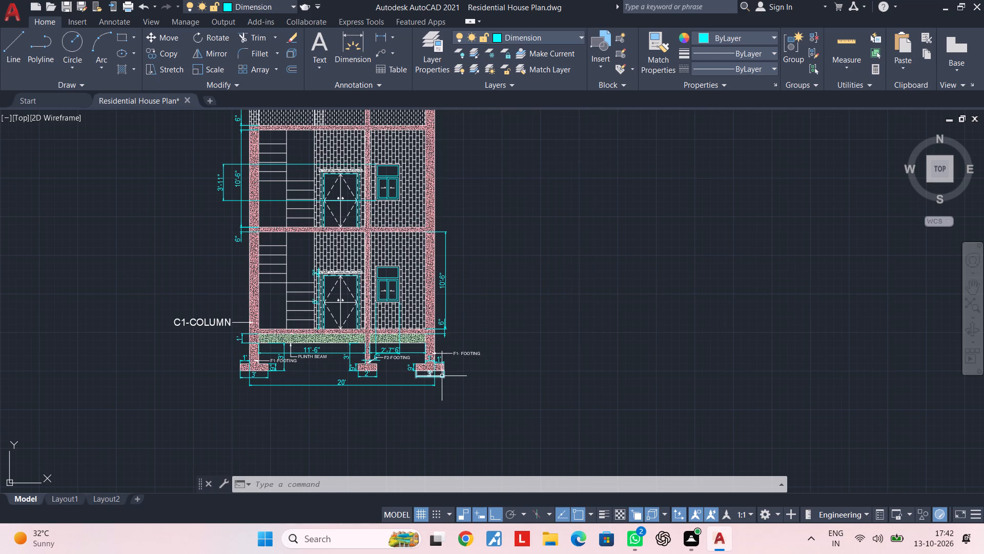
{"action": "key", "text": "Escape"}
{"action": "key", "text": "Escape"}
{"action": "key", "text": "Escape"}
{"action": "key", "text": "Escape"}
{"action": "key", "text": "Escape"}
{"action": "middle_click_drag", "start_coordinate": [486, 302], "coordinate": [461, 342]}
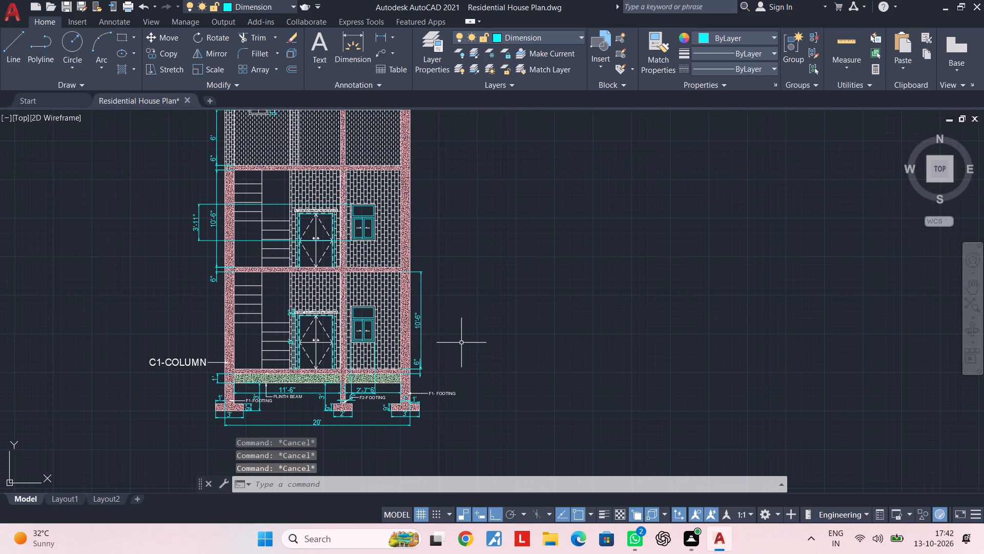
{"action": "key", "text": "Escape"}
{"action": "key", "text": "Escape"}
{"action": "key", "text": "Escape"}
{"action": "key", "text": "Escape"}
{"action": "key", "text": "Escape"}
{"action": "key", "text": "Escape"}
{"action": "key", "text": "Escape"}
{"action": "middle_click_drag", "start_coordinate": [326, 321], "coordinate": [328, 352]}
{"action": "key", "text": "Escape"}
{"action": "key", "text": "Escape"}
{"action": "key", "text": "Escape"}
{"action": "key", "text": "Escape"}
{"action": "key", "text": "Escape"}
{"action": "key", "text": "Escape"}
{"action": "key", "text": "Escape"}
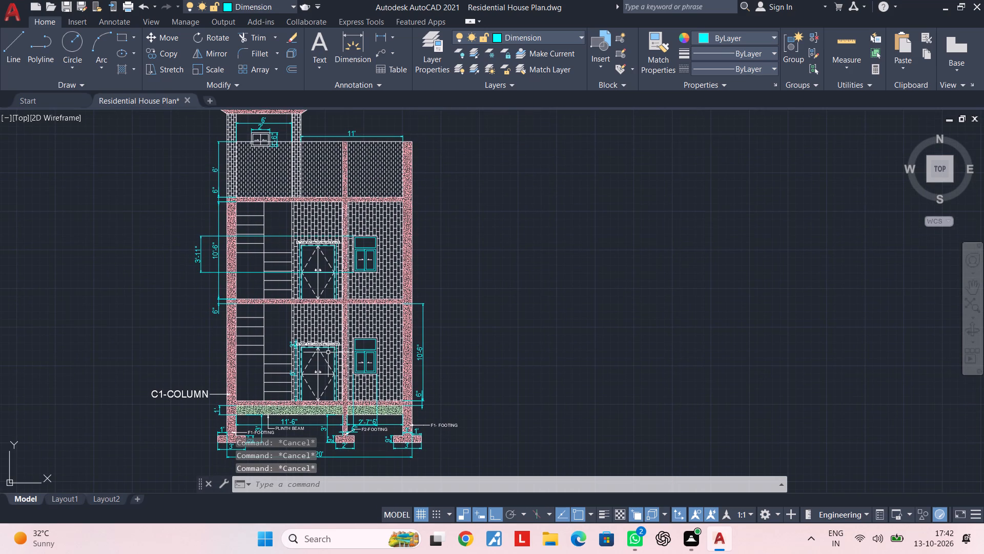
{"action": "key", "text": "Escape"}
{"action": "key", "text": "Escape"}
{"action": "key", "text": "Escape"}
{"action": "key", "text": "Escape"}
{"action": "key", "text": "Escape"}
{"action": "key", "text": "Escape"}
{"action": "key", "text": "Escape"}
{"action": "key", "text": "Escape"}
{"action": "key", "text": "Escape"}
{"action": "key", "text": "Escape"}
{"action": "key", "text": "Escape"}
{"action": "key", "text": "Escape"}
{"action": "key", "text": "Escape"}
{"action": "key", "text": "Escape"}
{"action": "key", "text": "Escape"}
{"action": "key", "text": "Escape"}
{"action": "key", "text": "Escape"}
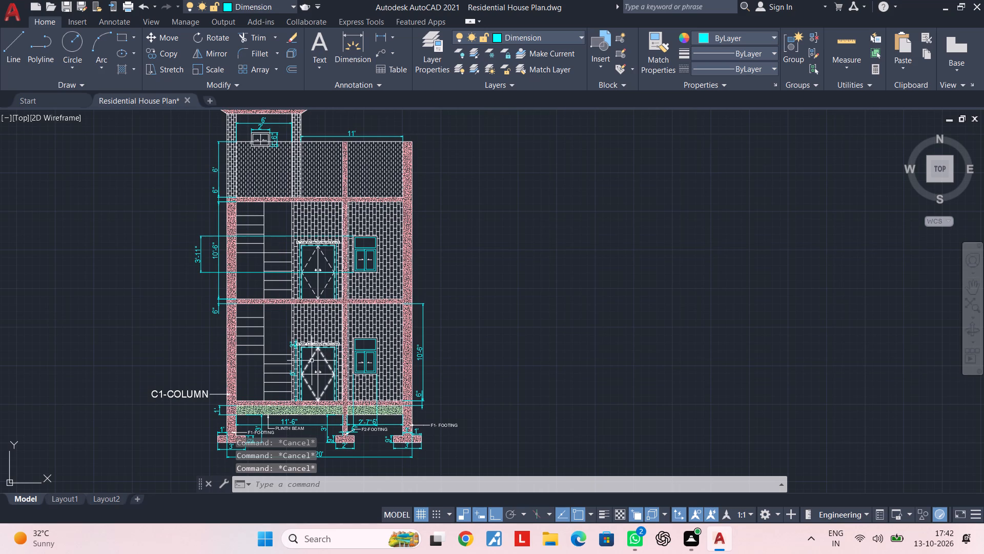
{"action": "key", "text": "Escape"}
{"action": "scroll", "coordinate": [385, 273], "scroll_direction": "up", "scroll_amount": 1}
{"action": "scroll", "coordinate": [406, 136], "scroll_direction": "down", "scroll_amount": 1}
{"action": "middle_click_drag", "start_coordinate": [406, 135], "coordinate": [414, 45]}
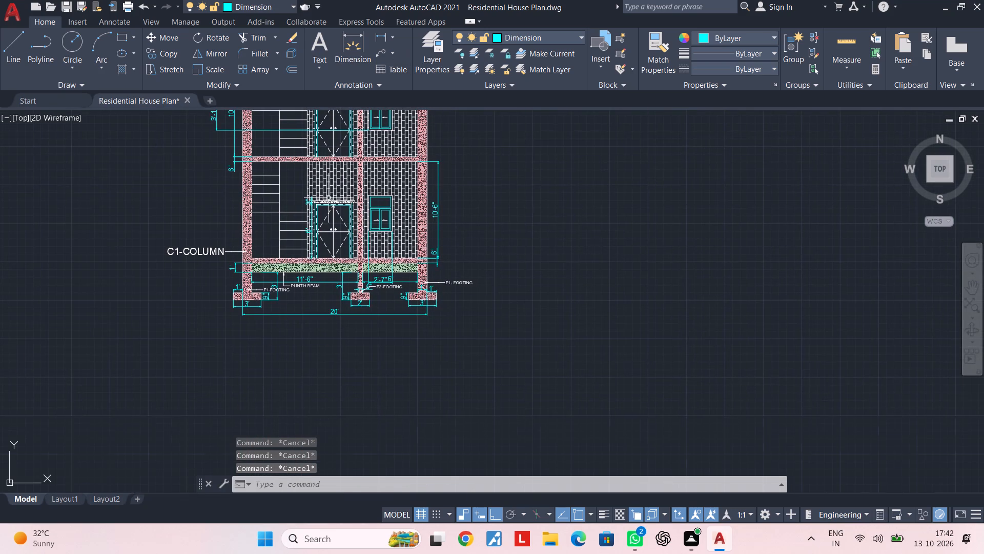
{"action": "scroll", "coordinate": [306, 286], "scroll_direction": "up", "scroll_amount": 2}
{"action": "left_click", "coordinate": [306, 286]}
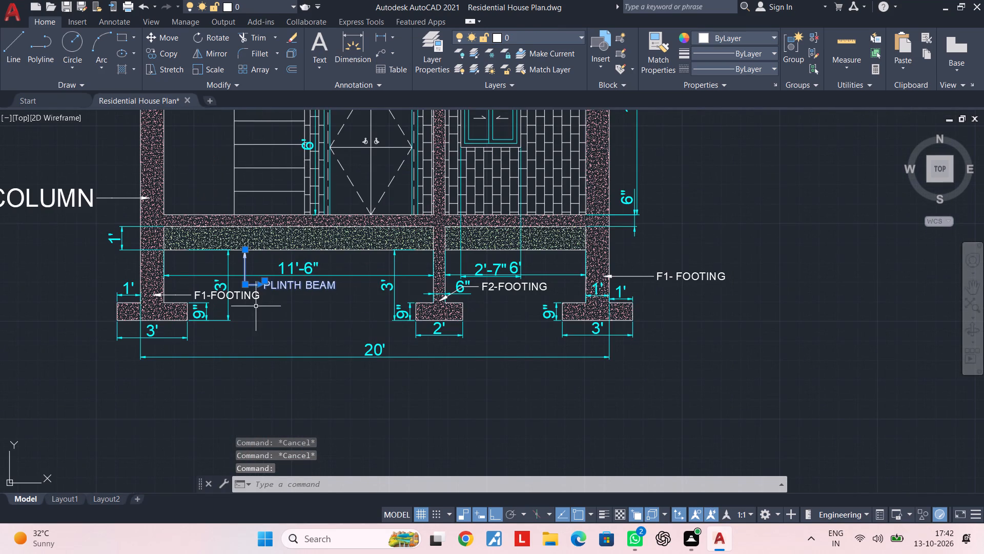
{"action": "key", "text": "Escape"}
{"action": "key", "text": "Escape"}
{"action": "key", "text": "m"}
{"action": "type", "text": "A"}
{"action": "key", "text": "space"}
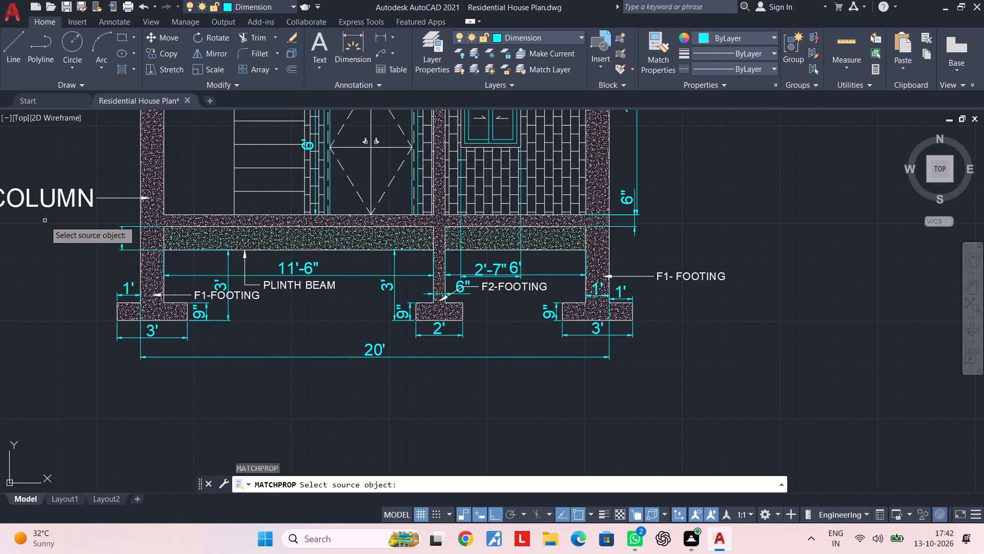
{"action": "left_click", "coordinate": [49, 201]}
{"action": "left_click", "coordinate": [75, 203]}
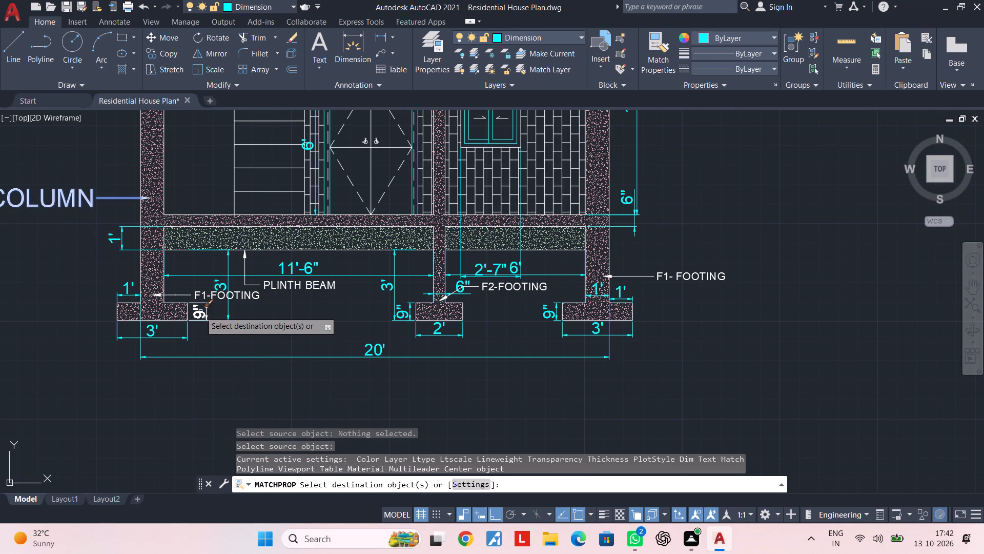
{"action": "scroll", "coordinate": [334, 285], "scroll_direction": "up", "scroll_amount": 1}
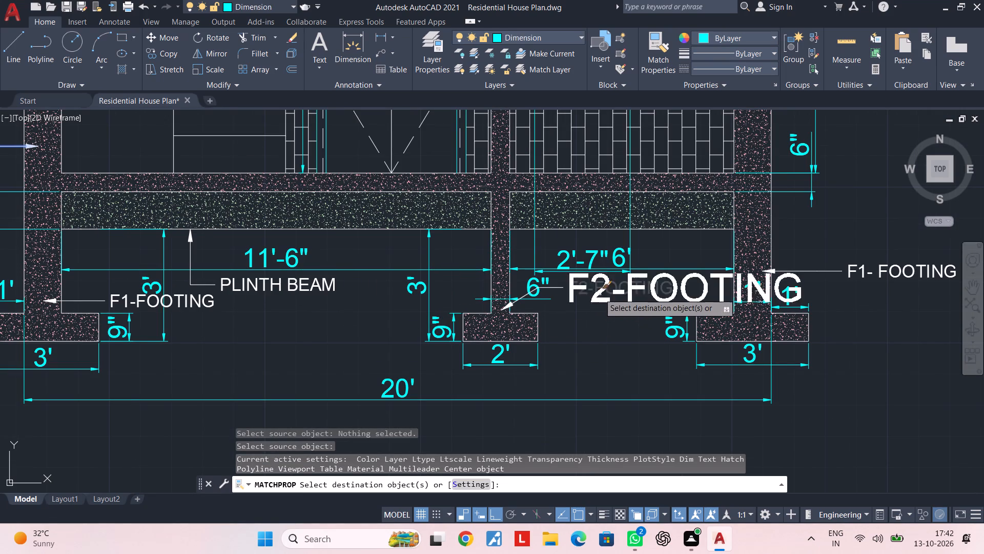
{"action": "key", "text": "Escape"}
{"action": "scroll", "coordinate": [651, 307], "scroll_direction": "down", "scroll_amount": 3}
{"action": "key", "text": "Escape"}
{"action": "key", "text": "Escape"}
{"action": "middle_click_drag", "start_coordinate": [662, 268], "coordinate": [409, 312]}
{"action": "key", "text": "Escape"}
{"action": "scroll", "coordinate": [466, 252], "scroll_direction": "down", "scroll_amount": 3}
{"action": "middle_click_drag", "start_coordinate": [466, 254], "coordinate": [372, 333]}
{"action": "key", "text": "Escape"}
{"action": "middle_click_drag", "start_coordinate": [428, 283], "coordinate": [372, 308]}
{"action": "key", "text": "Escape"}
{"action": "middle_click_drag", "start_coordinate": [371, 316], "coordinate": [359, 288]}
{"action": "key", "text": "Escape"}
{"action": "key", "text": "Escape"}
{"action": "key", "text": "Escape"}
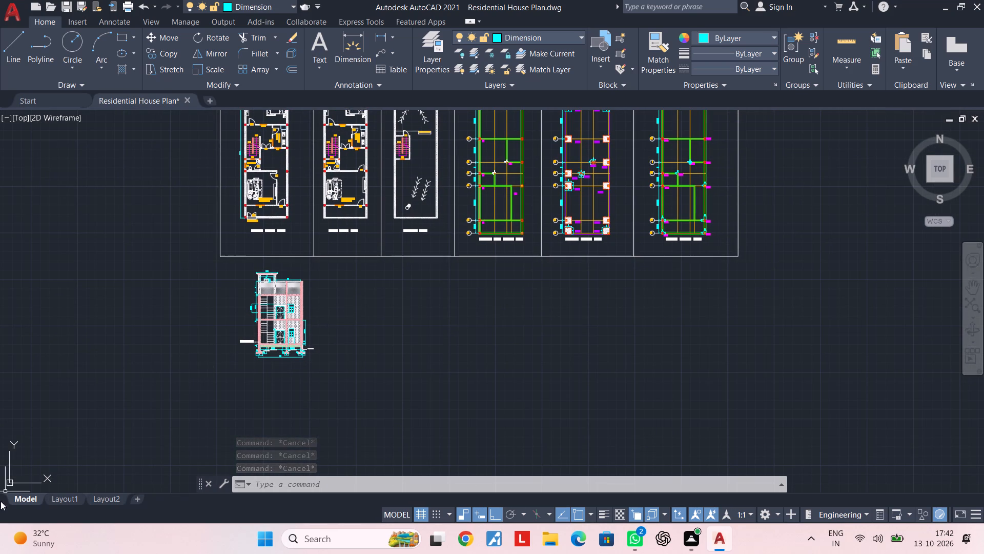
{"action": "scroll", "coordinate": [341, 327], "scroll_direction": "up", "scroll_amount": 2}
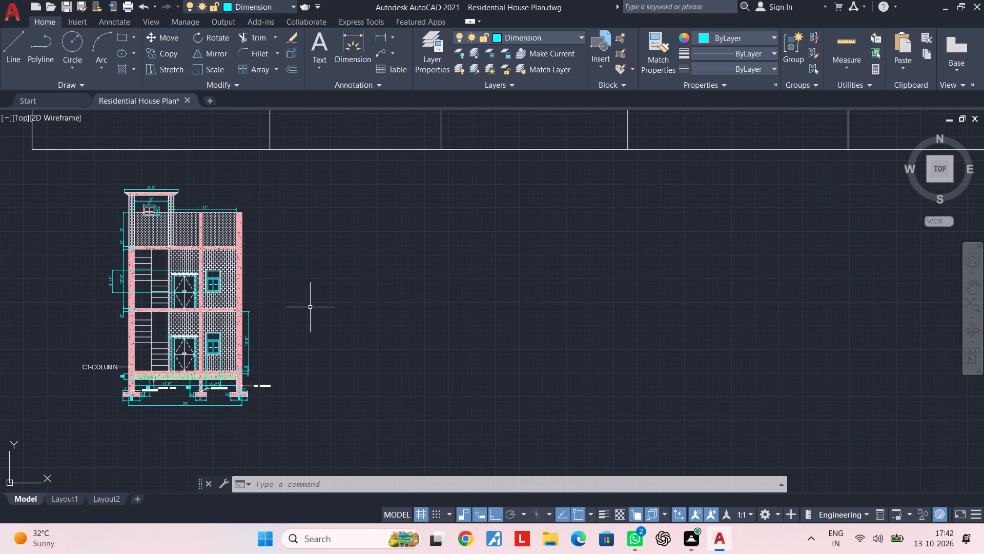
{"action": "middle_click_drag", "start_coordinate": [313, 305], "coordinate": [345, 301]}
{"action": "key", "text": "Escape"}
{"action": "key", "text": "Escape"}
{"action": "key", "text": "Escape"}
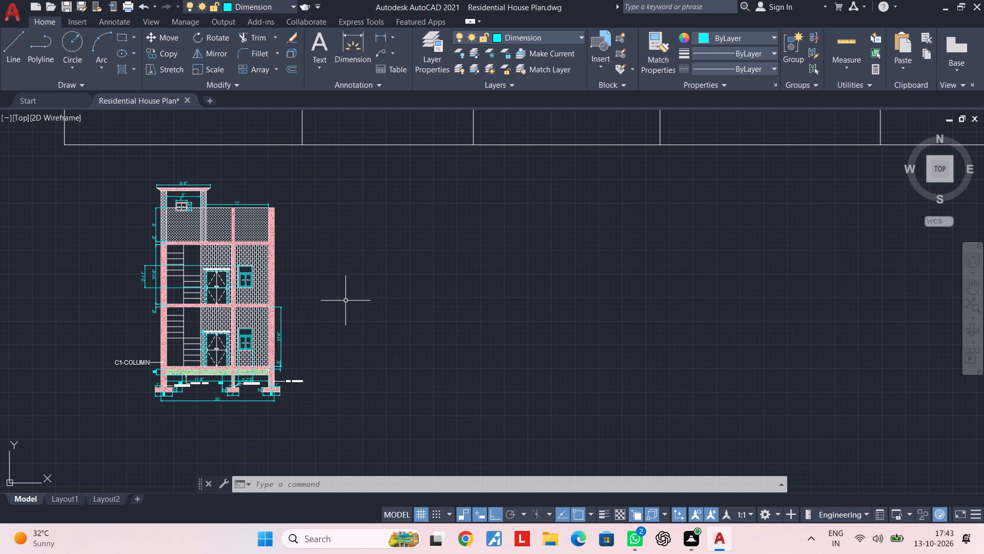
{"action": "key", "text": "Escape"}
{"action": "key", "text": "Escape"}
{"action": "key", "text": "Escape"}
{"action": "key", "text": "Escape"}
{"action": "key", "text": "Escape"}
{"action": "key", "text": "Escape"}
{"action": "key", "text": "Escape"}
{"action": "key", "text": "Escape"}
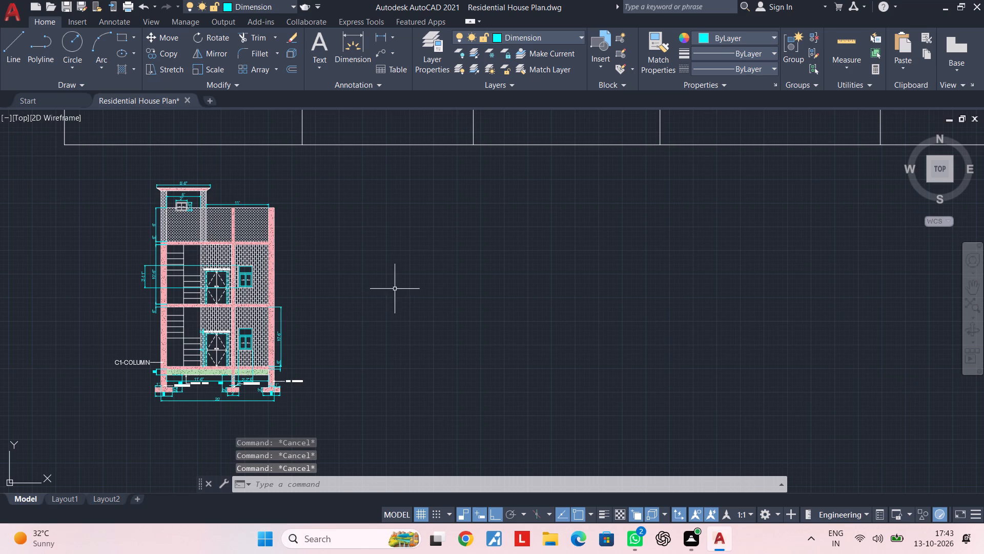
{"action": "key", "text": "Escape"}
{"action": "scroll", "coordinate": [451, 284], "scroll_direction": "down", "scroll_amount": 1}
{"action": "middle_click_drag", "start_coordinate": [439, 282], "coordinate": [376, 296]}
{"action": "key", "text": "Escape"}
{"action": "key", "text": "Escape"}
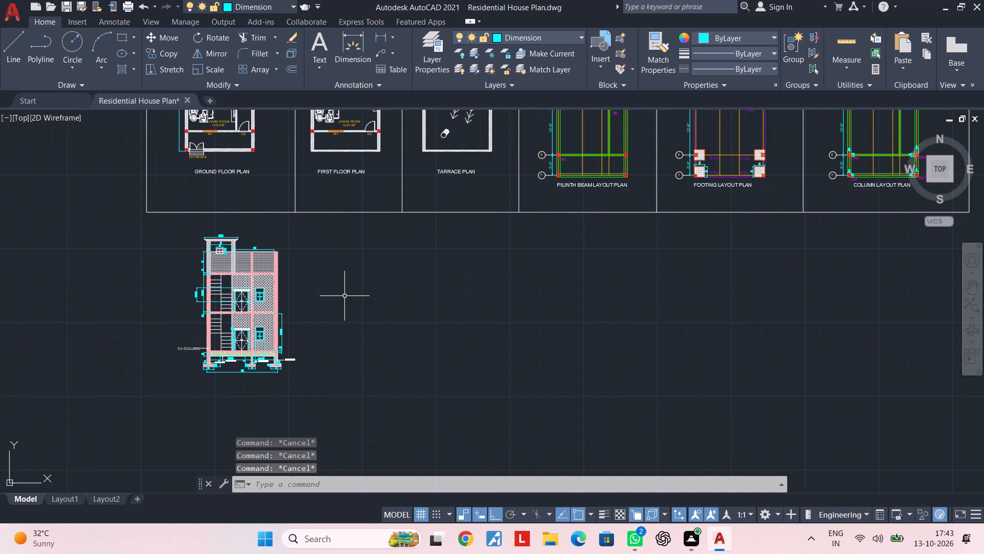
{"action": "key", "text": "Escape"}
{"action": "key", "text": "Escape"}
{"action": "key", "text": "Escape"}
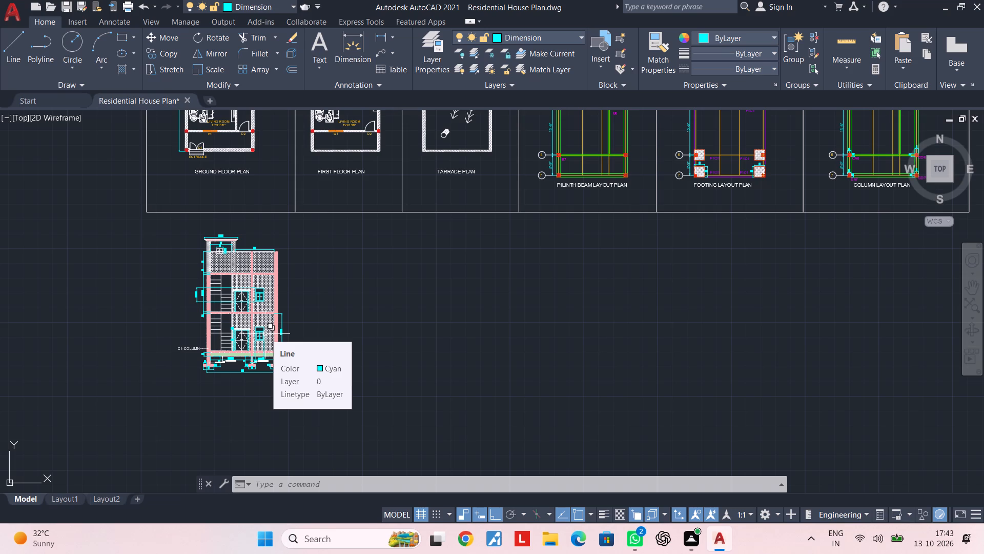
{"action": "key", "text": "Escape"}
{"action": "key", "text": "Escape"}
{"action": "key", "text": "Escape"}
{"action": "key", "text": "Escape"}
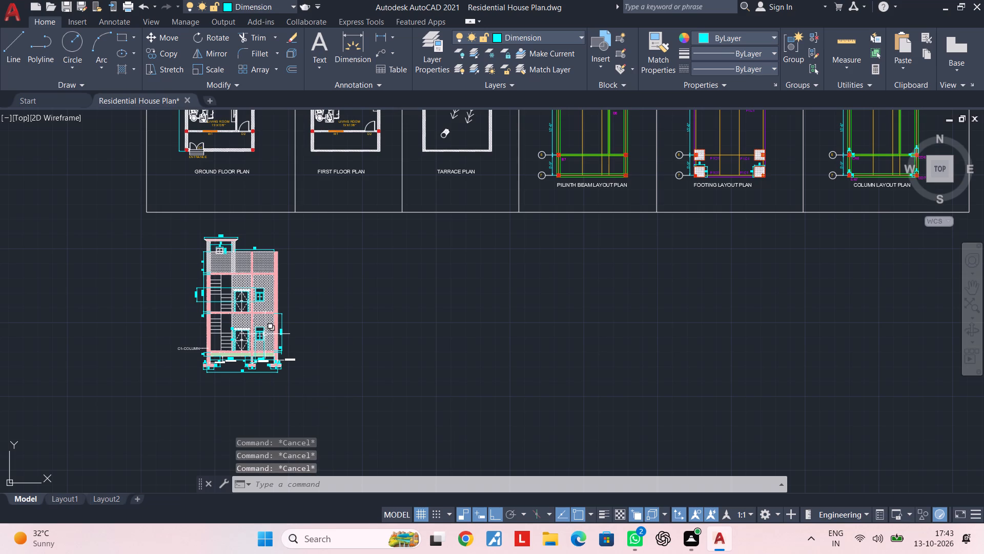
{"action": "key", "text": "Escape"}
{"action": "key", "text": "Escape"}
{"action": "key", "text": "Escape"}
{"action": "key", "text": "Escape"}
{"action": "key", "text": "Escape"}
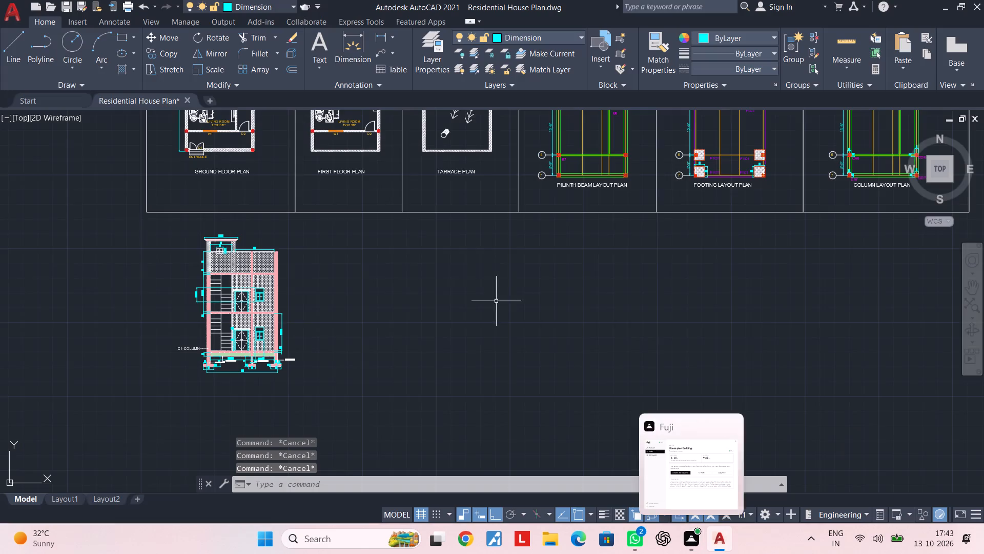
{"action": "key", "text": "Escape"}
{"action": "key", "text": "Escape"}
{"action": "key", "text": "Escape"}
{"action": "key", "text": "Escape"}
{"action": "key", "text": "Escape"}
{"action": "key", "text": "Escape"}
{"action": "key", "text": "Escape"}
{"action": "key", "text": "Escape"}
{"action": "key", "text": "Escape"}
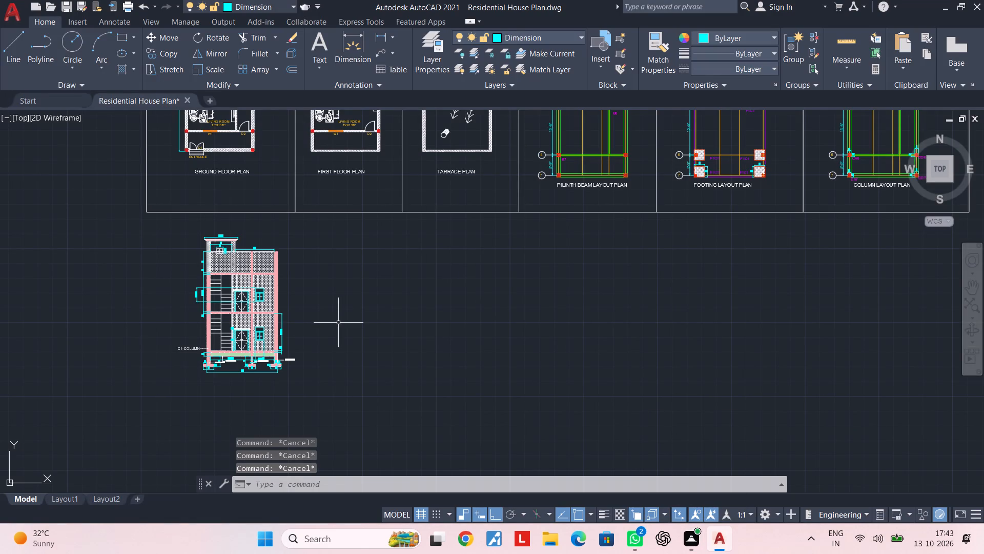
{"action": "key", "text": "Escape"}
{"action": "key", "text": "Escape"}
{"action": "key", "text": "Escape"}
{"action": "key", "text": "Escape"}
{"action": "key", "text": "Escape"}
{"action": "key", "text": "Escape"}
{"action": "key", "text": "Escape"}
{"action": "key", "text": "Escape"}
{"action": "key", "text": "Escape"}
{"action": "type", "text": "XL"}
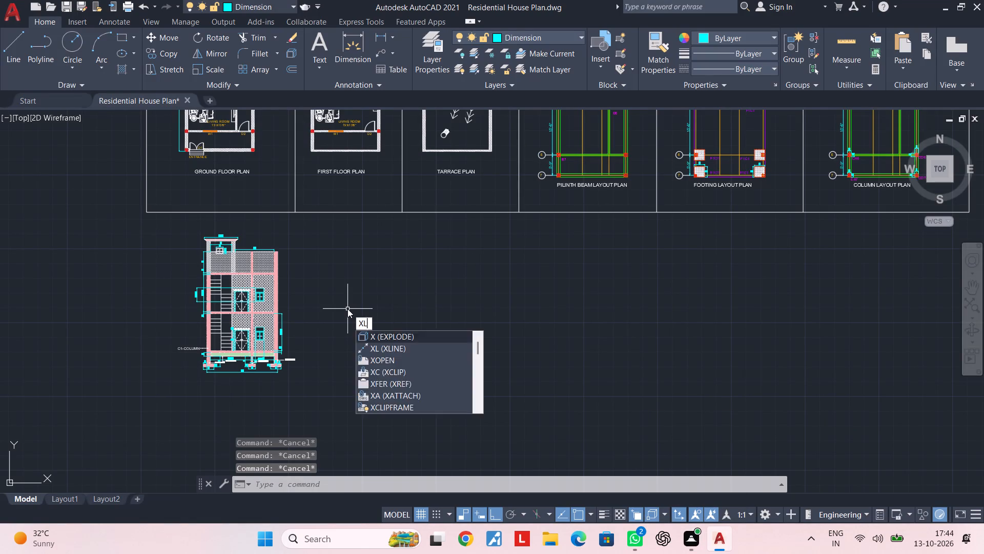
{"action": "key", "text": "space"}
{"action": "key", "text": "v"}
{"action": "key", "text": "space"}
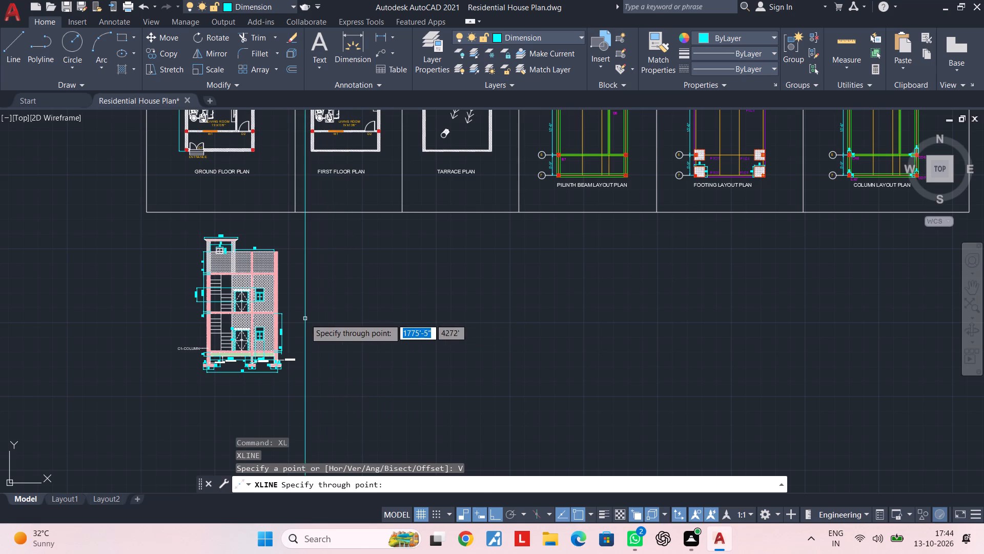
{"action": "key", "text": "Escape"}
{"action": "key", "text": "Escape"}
Make layer 0 current and draw a vertical construction line a short distance to the right of the house section.
{"action": "left_click", "coordinate": [534, 36]}
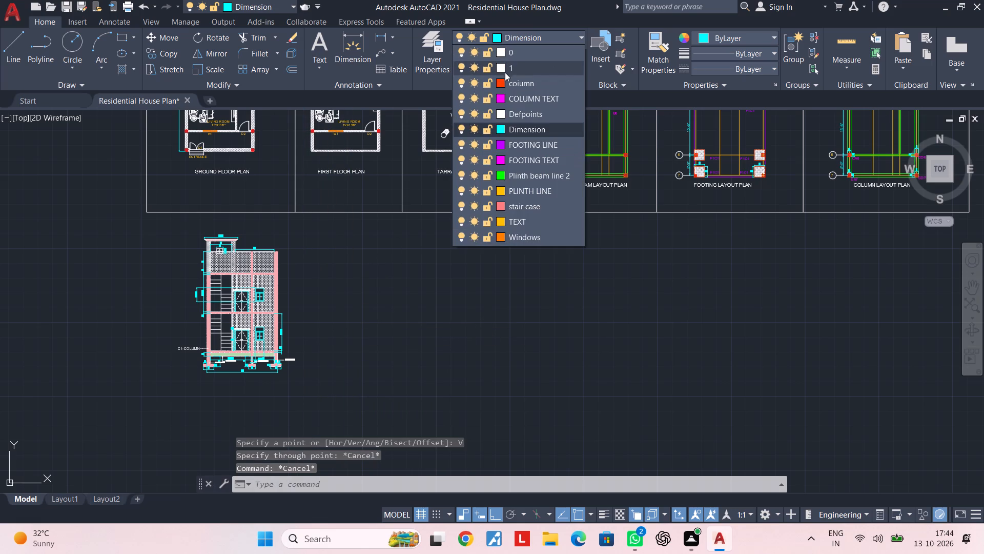
{"action": "left_click", "coordinate": [515, 56]}
{"action": "key", "text": "Escape"}
{"action": "key", "text": "Escape"}
{"action": "key", "text": "x"}
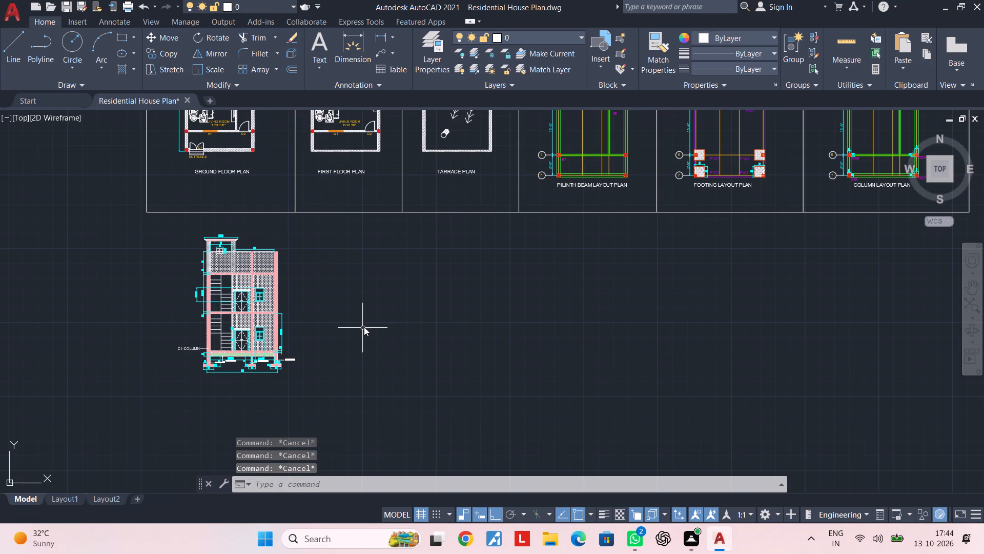
{"action": "key", "text": "l"}
{"action": "key", "text": "space"}
{"action": "type", "text": "V"}
{"action": "key", "text": "space"}
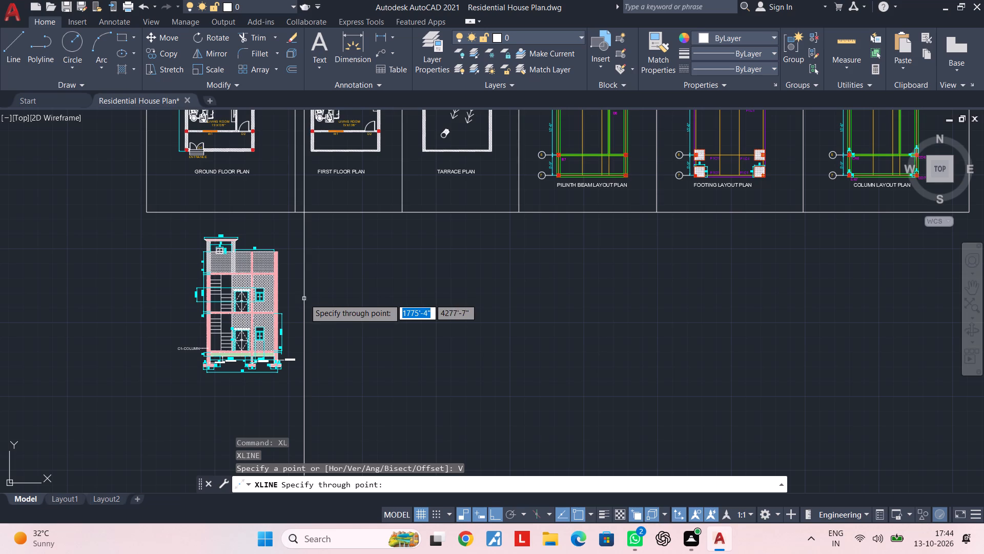
{"action": "left_click", "coordinate": [305, 267]}
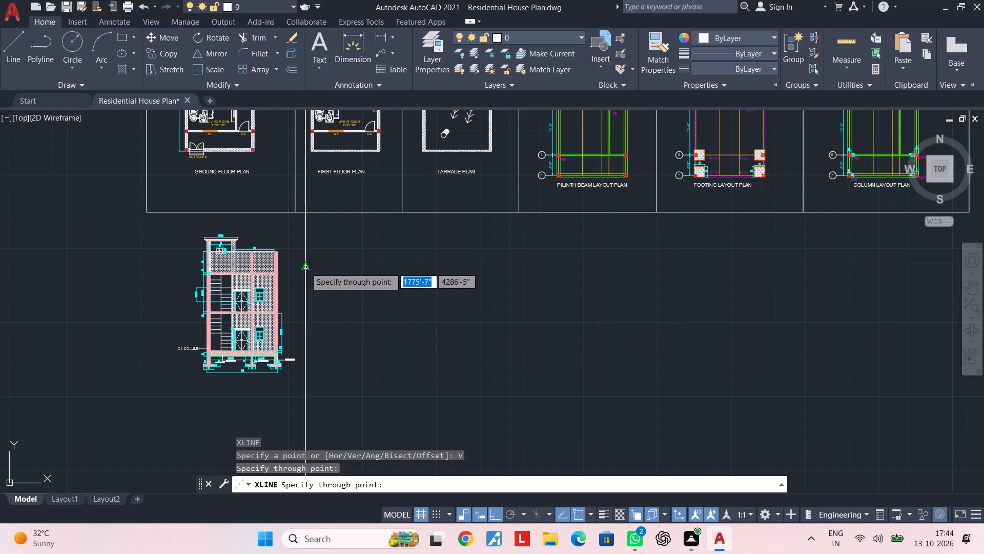
{"action": "key", "text": "Escape"}
{"action": "key", "text": "Escape"}
{"action": "key", "text": "Escape"}
{"action": "key", "text": "Escape"}
Draw a horizontal construction line crossing the vertical one, slightly above the section's terrace parapet level.
{"action": "key", "text": "x"}
{"action": "type", "text": "L H"}
{"action": "key", "text": "space"}
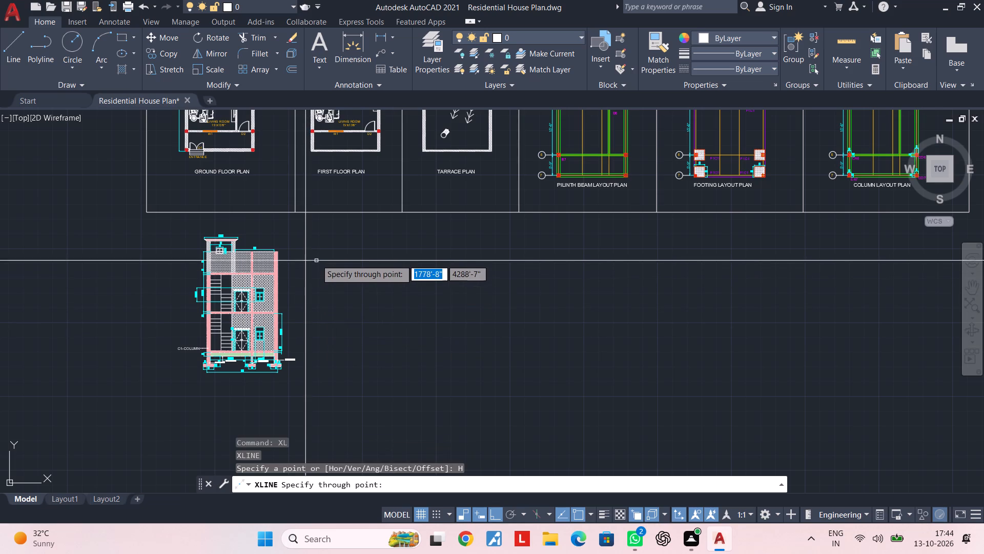
{"action": "scroll", "coordinate": [314, 252], "scroll_direction": "up", "scroll_amount": 1}
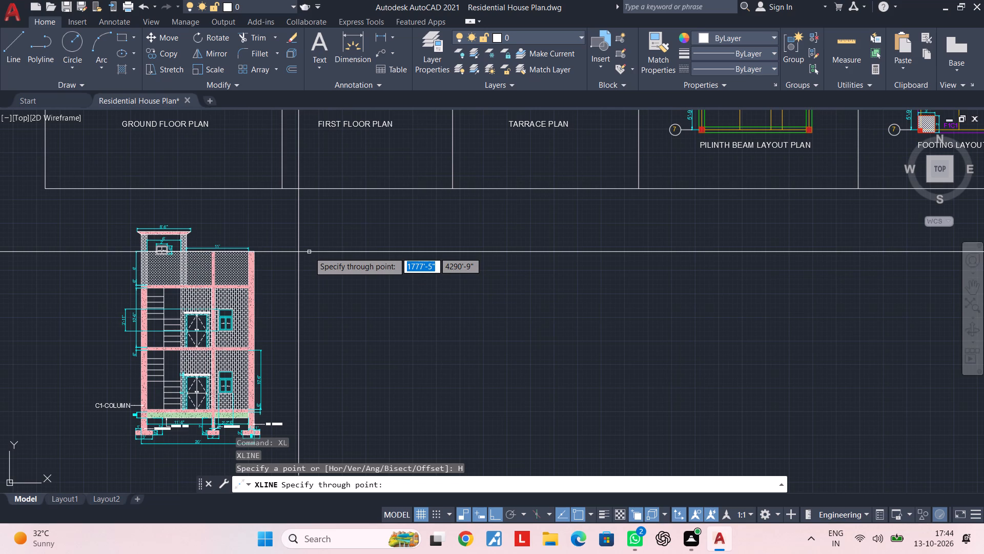
{"action": "scroll", "coordinate": [301, 270], "scroll_direction": "up", "scroll_amount": 1}
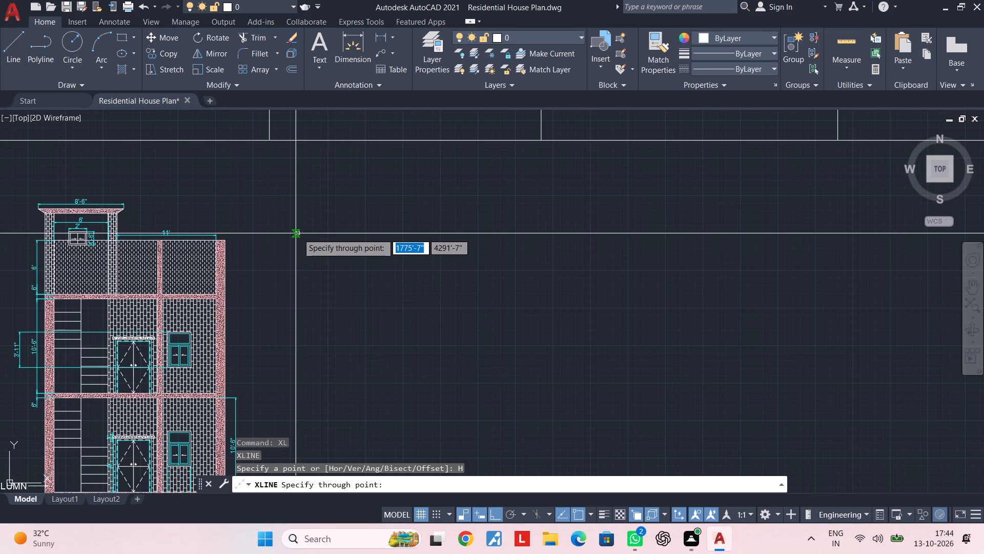
{"action": "left_click", "coordinate": [298, 233]}
{"action": "key", "text": "Escape"}
{"action": "key", "text": "Escape"}
Trim both construction lines at their intersection, leaving a corner that extends rightward and downward beside the section.
{"action": "key", "text": "t"}
{"action": "key", "text": "r"}
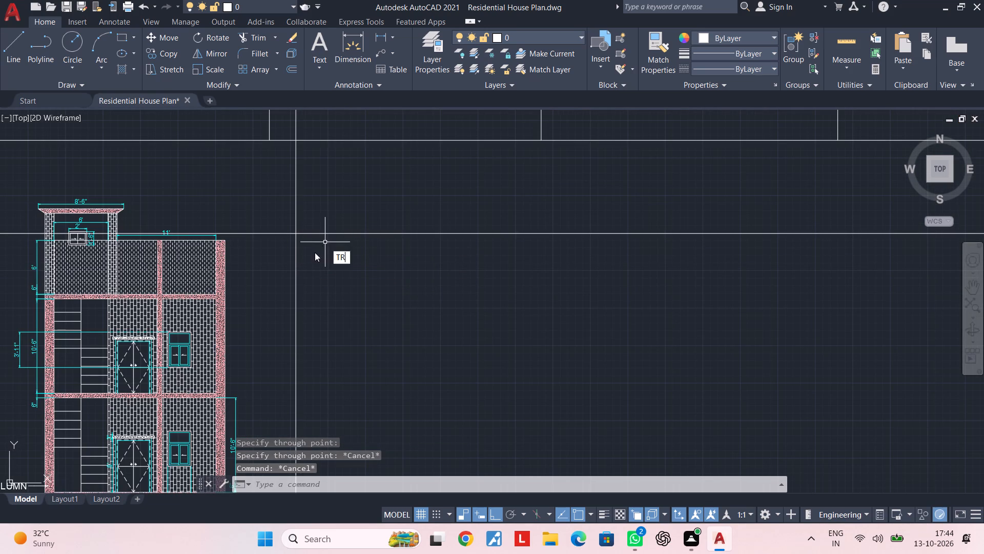
{"action": "key", "text": "space"}
{"action": "left_click", "coordinate": [305, 217]}
{"action": "left_click", "coordinate": [290, 219]}
{"action": "left_click", "coordinate": [280, 222]}
{"action": "left_click", "coordinate": [272, 256]}
{"action": "key", "text": "Escape"}
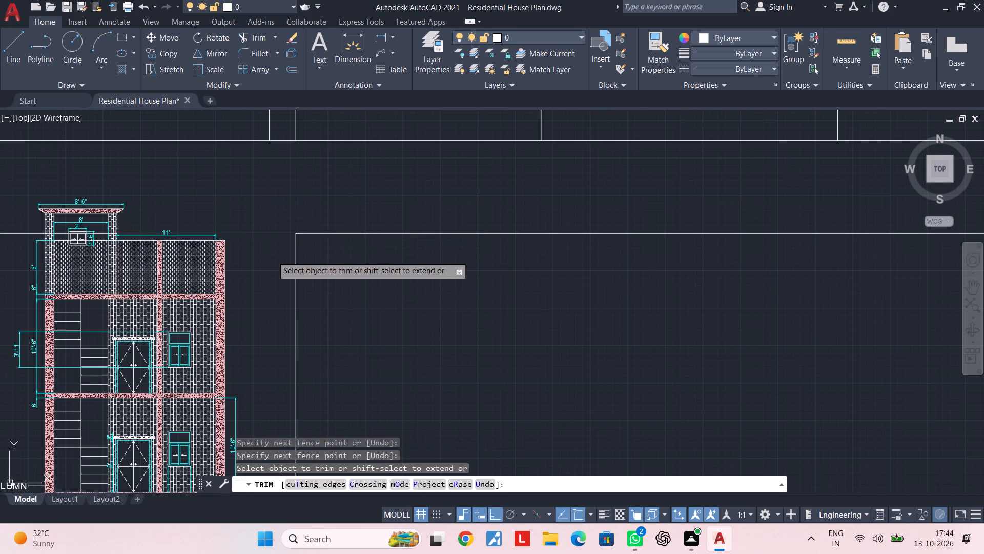
Delete the leftover construction line pieces running up through the floor plans and leftward across the house section.
{"action": "scroll", "coordinate": [272, 246], "scroll_direction": "down", "scroll_amount": 3}
{"action": "middle_click_drag", "start_coordinate": [272, 246], "coordinate": [293, 344]}
{"action": "scroll", "coordinate": [291, 305], "scroll_direction": "up", "scroll_amount": 1}
{"action": "scroll", "coordinate": [292, 295], "scroll_direction": "down", "scroll_amount": 2}
{"action": "middle_click_drag", "start_coordinate": [292, 295], "coordinate": [312, 392]}
{"action": "left_click", "coordinate": [345, 249]}
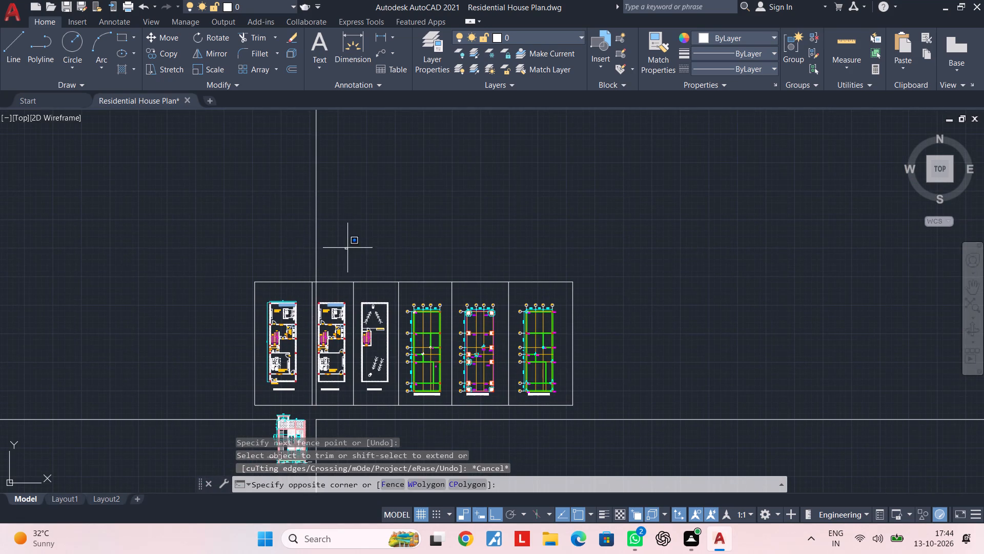
{"action": "left_click", "coordinate": [269, 253]}
{"action": "key", "text": "Delete"}
{"action": "middle_click_drag", "start_coordinate": [226, 290], "coordinate": [302, 171]}
{"action": "left_click_drag", "start_coordinate": [263, 227], "coordinate": [261, 231]}
{"action": "left_click", "coordinate": [227, 350]}
{"action": "key", "text": "Delete"}
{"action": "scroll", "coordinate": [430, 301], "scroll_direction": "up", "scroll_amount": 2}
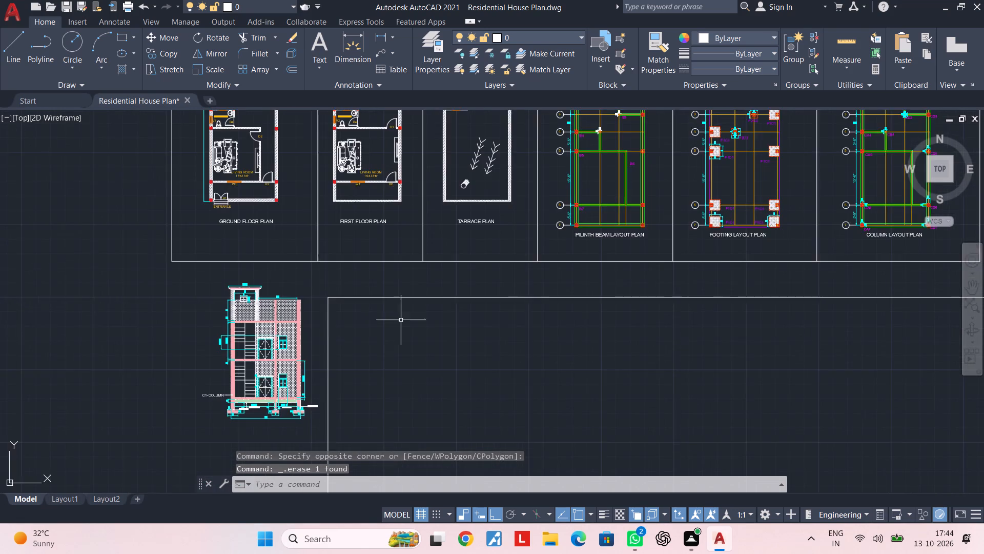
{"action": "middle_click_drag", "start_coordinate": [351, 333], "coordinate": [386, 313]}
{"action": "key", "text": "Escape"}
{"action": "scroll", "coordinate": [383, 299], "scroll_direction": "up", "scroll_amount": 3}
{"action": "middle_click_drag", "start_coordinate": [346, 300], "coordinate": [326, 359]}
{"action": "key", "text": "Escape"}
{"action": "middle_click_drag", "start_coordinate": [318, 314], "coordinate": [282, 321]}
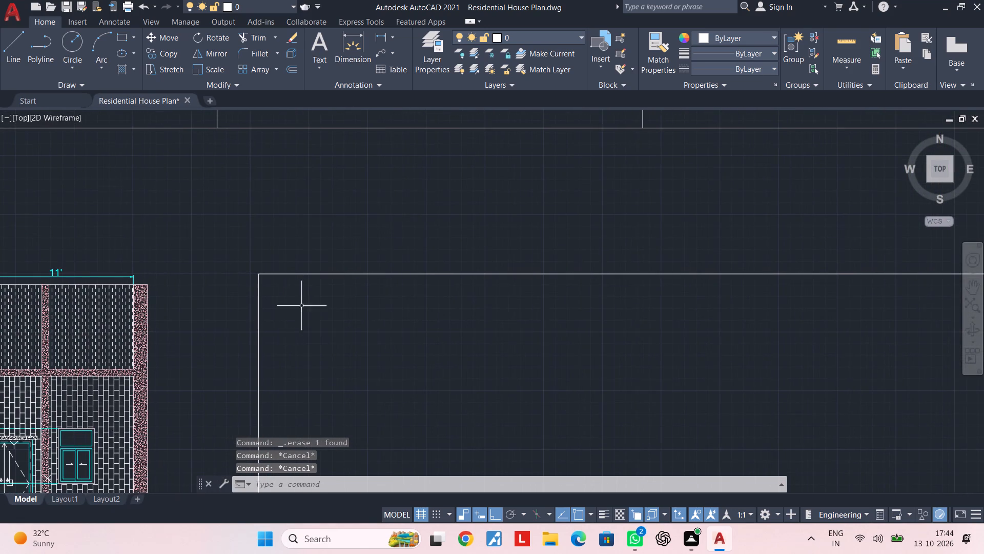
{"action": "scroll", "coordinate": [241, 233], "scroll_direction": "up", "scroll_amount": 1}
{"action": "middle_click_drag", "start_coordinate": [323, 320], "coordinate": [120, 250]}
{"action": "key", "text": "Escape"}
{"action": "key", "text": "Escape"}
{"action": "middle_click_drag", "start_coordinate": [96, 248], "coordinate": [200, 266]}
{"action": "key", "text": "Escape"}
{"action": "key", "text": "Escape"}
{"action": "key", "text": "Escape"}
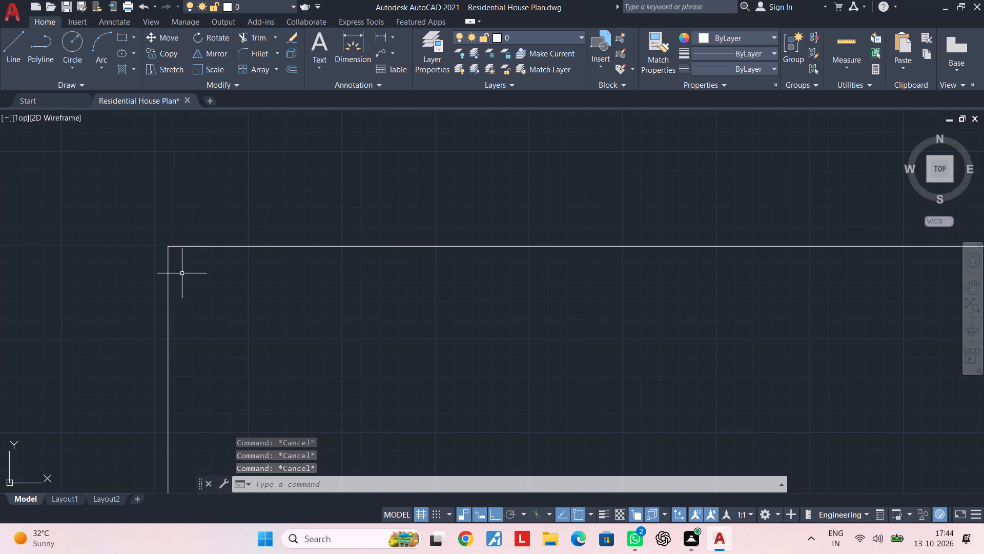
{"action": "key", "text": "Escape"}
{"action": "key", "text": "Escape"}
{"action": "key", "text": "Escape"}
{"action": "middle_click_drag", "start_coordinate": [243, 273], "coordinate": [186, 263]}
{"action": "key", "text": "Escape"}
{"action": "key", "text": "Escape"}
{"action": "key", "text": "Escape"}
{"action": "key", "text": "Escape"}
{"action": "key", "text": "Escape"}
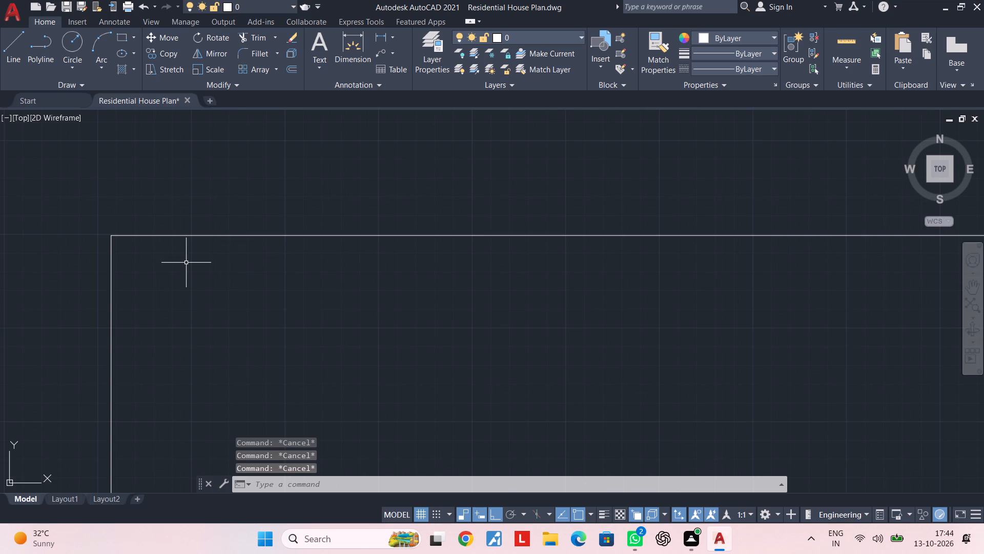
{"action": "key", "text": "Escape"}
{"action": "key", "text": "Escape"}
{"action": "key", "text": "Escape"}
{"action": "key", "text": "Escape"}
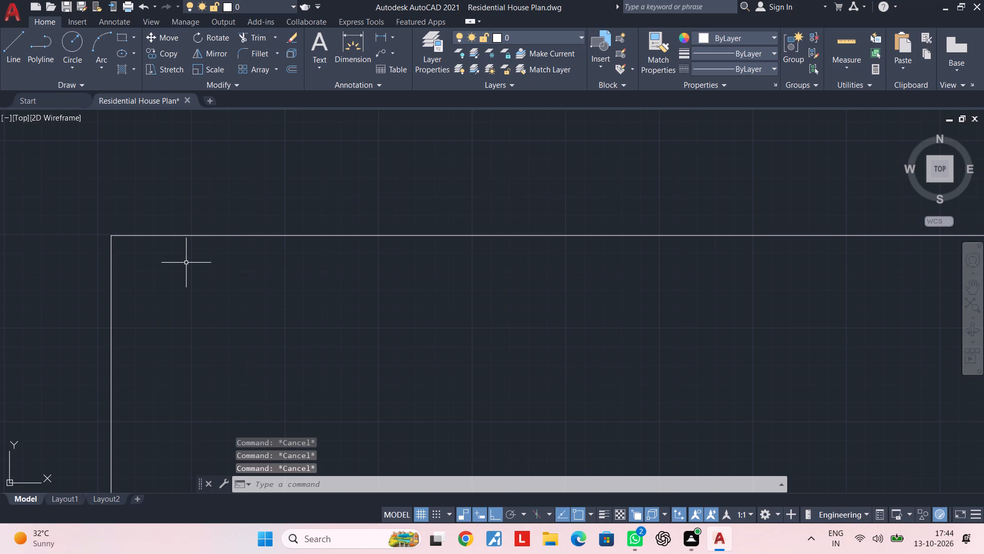
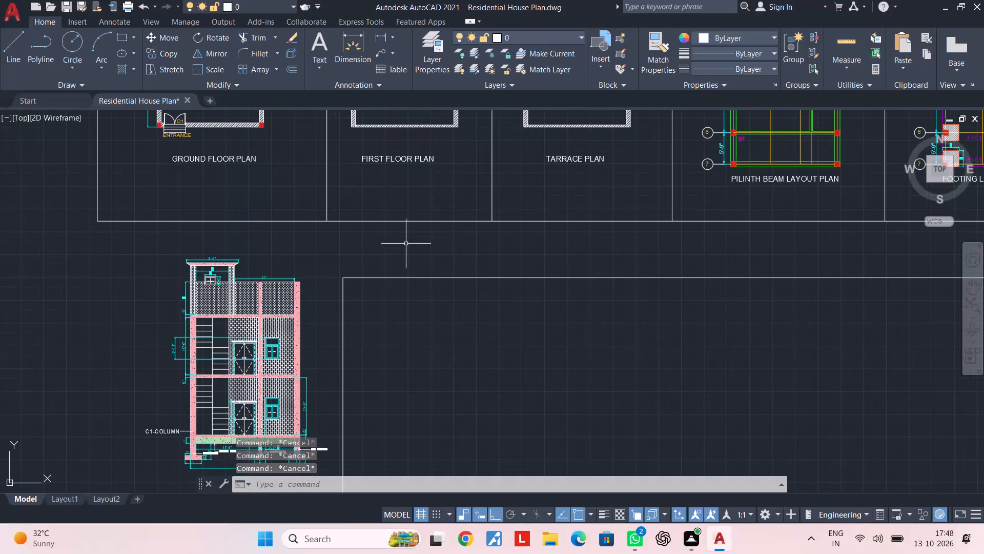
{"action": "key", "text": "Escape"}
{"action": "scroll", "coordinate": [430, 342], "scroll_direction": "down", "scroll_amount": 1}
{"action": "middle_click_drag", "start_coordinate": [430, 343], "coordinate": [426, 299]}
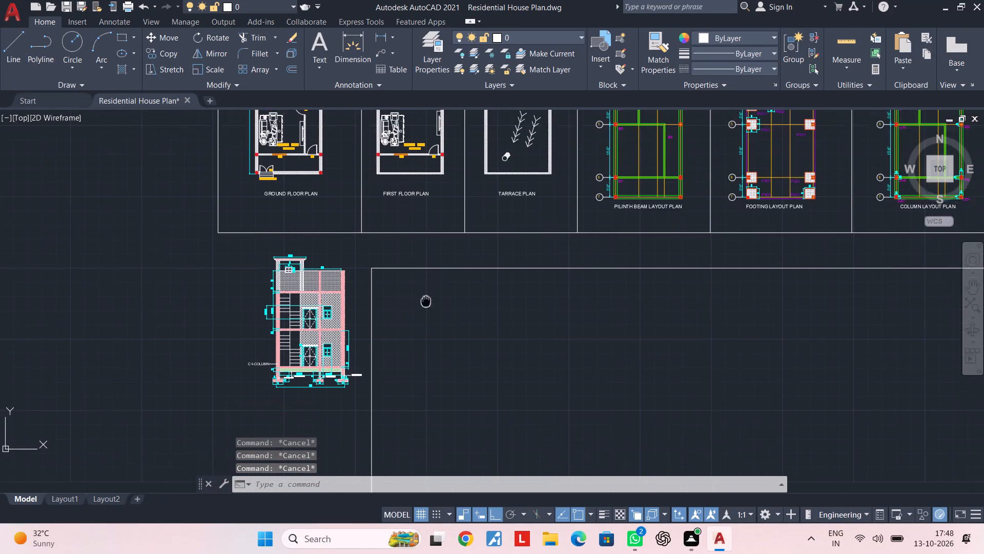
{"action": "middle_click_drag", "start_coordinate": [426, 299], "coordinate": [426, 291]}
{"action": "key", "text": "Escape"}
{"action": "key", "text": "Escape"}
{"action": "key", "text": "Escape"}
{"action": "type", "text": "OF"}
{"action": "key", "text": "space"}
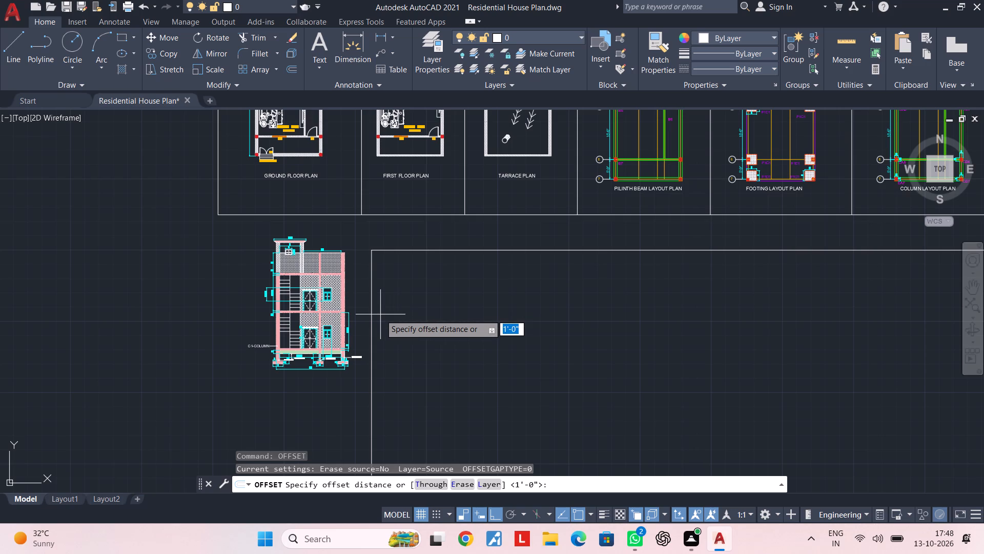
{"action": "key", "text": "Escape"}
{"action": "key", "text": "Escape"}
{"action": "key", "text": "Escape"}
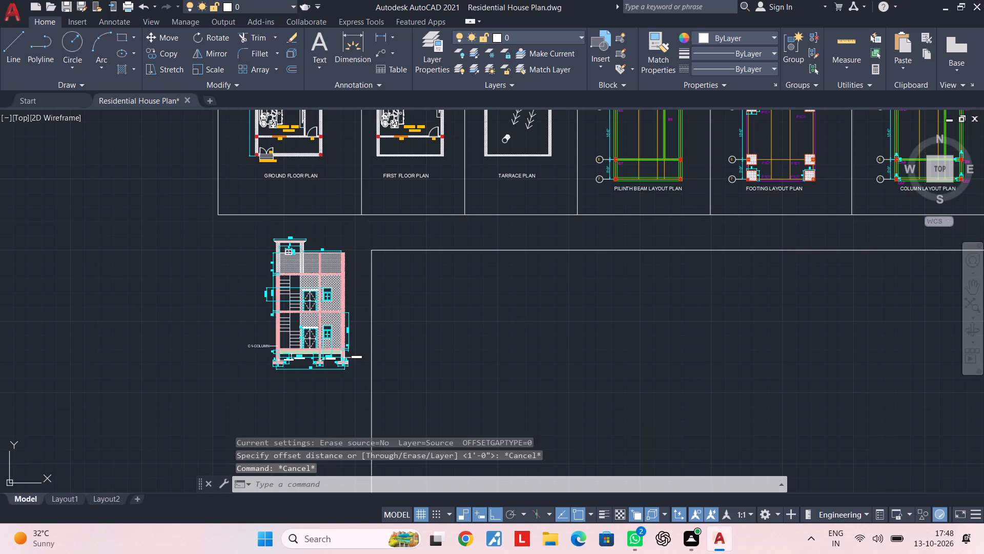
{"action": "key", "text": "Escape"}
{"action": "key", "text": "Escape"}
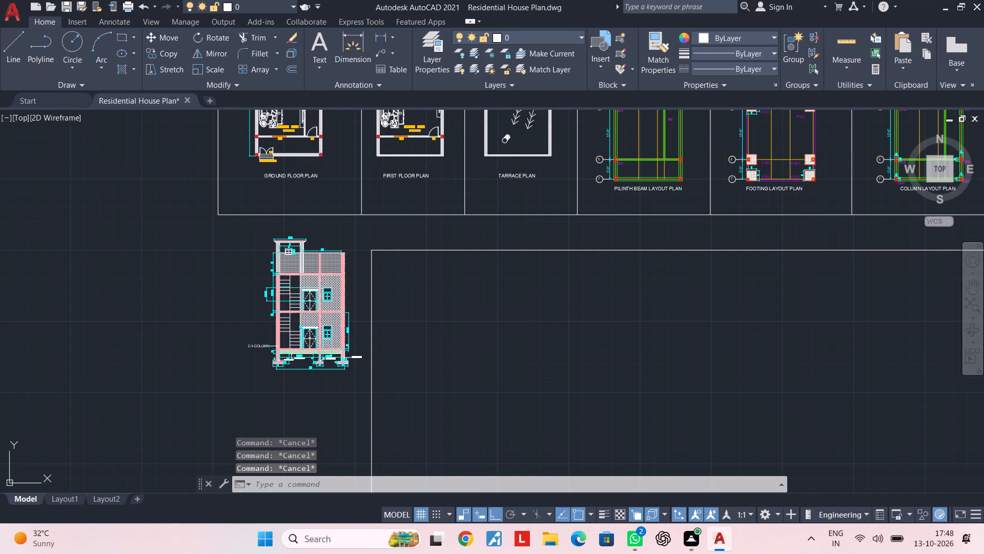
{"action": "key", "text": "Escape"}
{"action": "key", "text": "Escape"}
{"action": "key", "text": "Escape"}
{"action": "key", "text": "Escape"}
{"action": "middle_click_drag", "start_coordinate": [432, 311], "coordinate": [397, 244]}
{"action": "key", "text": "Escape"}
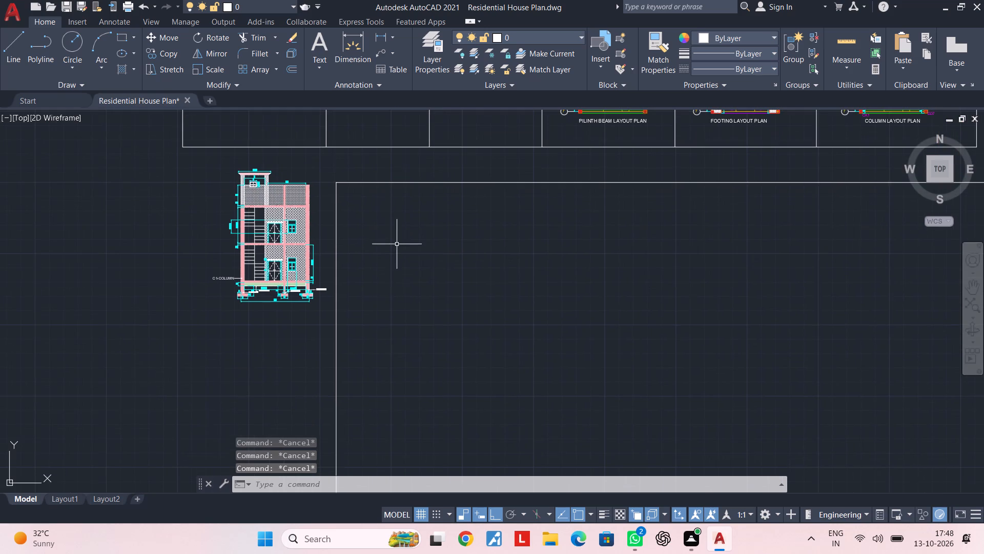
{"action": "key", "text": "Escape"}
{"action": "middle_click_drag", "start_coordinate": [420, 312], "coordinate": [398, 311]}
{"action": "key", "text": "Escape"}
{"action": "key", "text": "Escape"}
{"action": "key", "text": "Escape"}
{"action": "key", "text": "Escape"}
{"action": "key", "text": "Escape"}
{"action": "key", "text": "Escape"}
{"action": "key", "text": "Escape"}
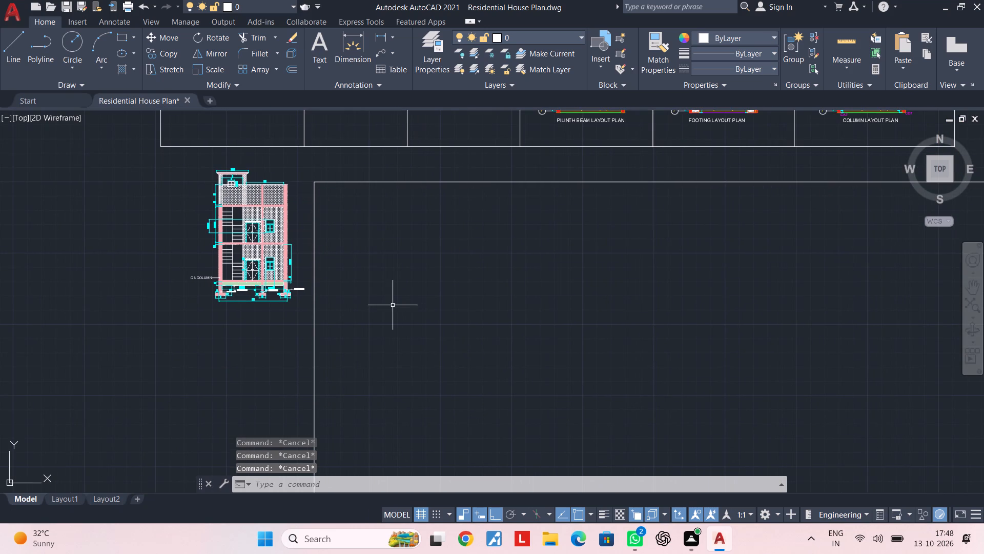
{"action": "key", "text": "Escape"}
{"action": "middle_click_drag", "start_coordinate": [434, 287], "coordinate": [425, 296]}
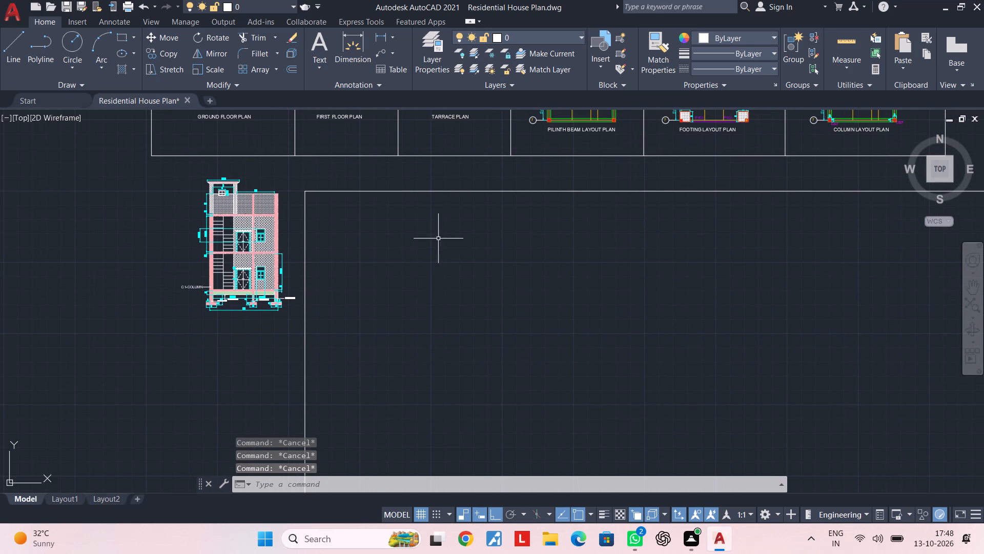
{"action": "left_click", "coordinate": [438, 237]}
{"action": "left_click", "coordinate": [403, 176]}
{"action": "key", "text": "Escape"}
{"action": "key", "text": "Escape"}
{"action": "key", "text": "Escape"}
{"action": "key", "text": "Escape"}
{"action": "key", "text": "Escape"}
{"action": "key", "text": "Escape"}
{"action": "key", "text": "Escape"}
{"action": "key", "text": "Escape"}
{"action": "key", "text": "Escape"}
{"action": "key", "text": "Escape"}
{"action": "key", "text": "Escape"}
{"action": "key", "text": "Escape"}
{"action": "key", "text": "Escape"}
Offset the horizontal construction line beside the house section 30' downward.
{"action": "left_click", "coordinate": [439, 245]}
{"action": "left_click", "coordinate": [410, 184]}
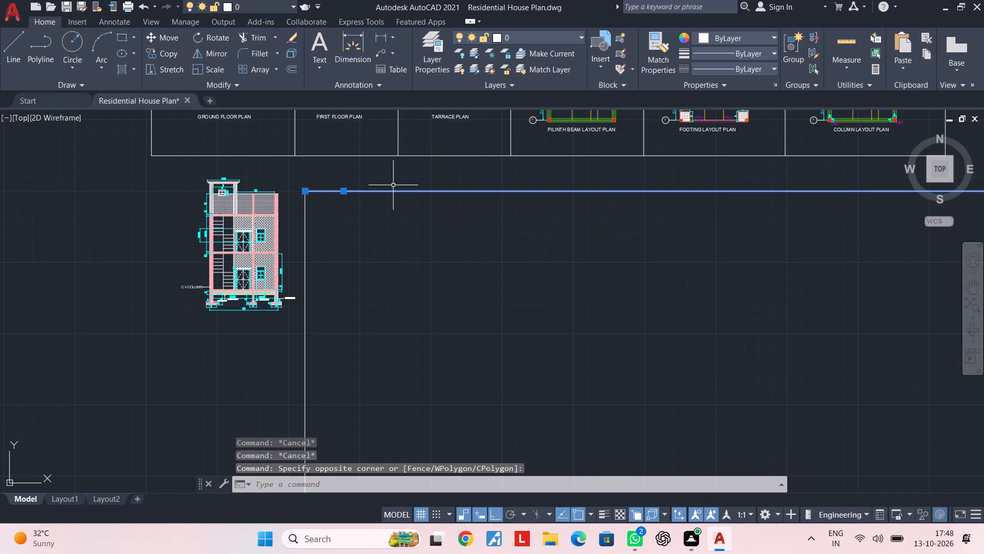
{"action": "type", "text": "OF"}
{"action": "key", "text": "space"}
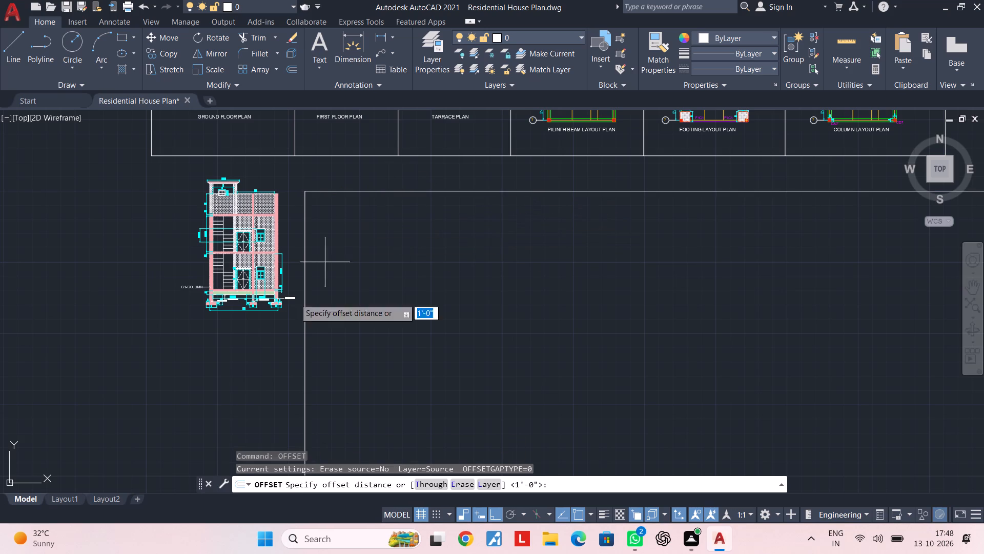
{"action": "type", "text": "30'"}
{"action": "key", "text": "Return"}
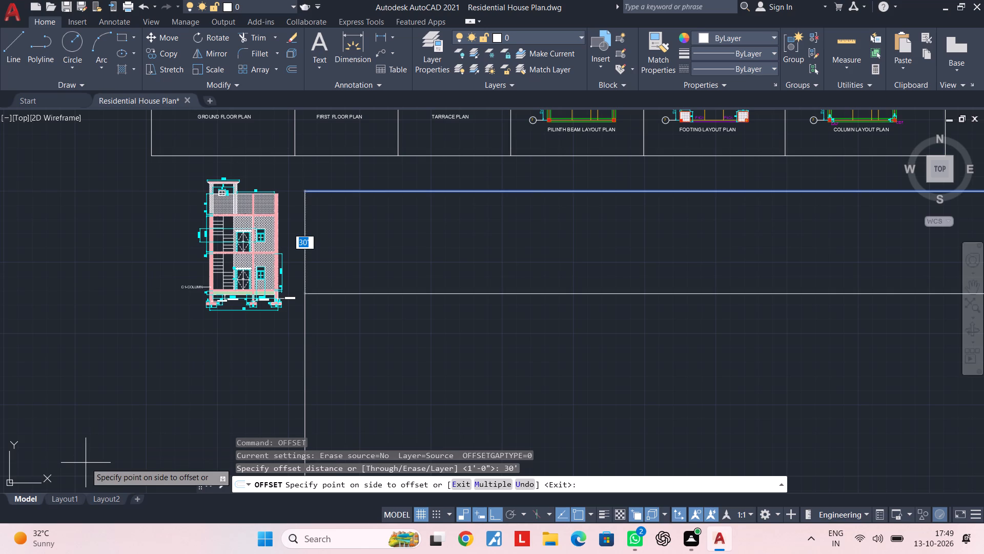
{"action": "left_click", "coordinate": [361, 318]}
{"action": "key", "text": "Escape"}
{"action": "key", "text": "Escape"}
Delete the original upper horizontal construction line beside the house section.
{"action": "scroll", "coordinate": [357, 312], "scroll_direction": "up", "scroll_amount": 1}
{"action": "middle_click_drag", "start_coordinate": [363, 306], "coordinate": [334, 371]}
{"action": "key", "text": "Escape"}
{"action": "key", "text": "Escape"}
{"action": "left_click", "coordinate": [401, 271]}
{"action": "left_click", "coordinate": [356, 175]}
{"action": "key", "text": "Delete"}
{"action": "key", "text": "Escape"}
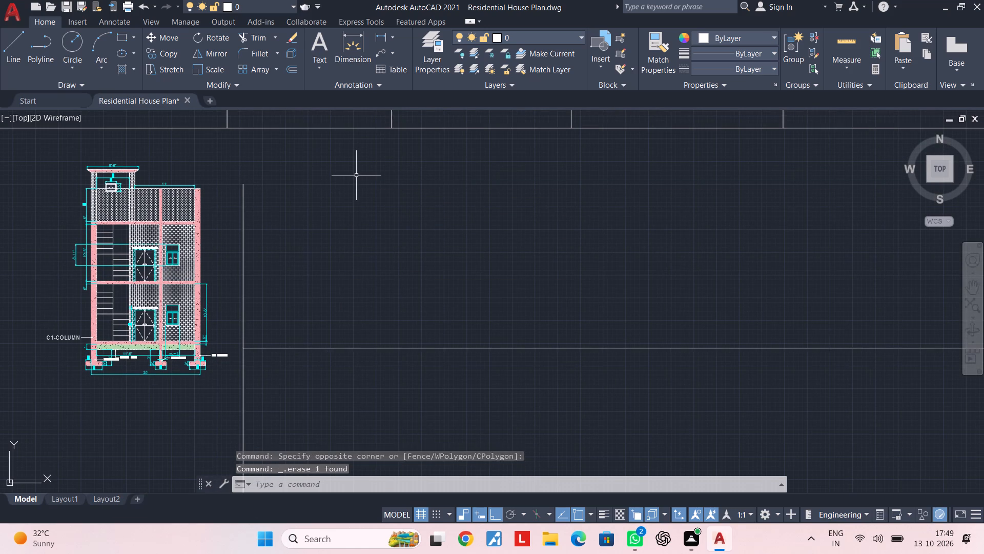
{"action": "key", "text": "Escape"}
{"action": "key", "text": "Escape"}
{"action": "key", "text": "Escape"}
{"action": "key", "text": "Escape"}
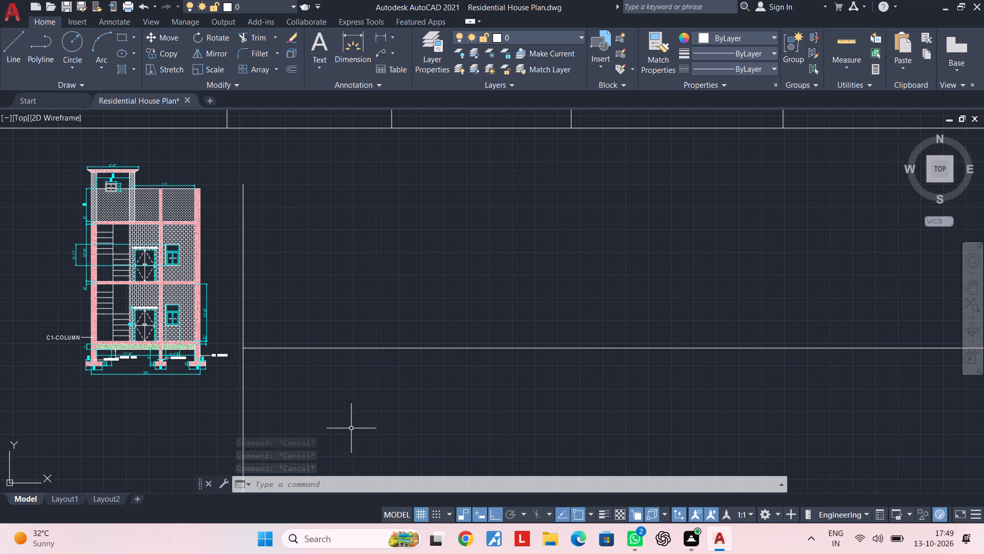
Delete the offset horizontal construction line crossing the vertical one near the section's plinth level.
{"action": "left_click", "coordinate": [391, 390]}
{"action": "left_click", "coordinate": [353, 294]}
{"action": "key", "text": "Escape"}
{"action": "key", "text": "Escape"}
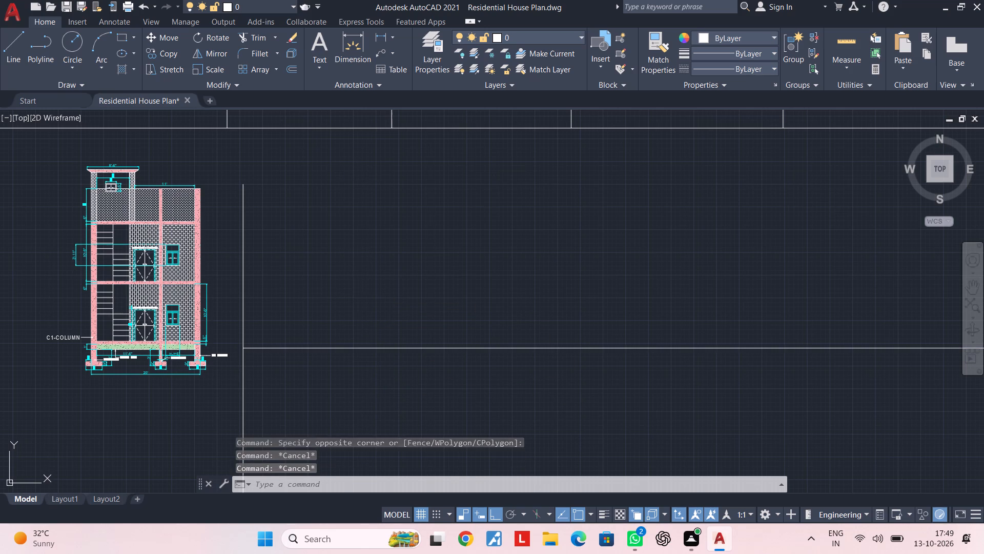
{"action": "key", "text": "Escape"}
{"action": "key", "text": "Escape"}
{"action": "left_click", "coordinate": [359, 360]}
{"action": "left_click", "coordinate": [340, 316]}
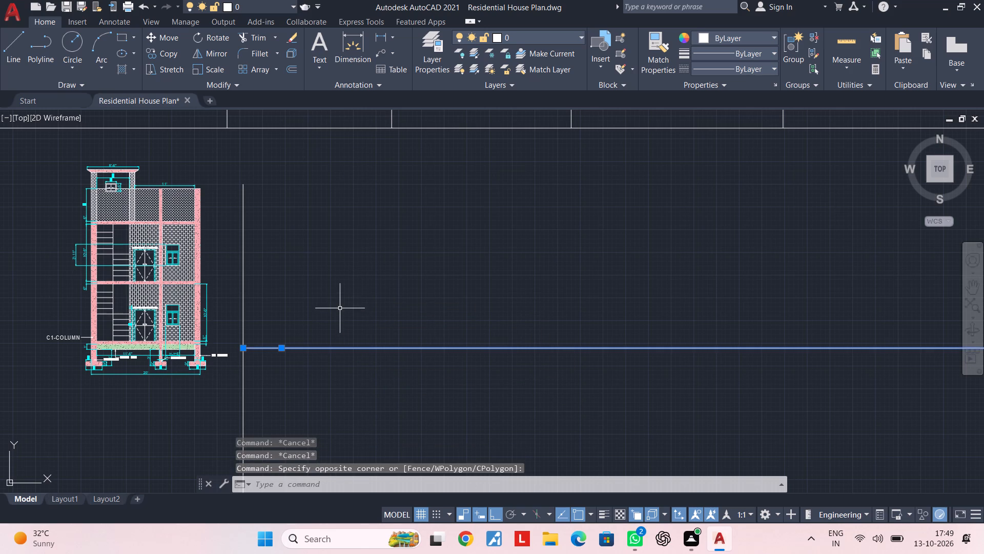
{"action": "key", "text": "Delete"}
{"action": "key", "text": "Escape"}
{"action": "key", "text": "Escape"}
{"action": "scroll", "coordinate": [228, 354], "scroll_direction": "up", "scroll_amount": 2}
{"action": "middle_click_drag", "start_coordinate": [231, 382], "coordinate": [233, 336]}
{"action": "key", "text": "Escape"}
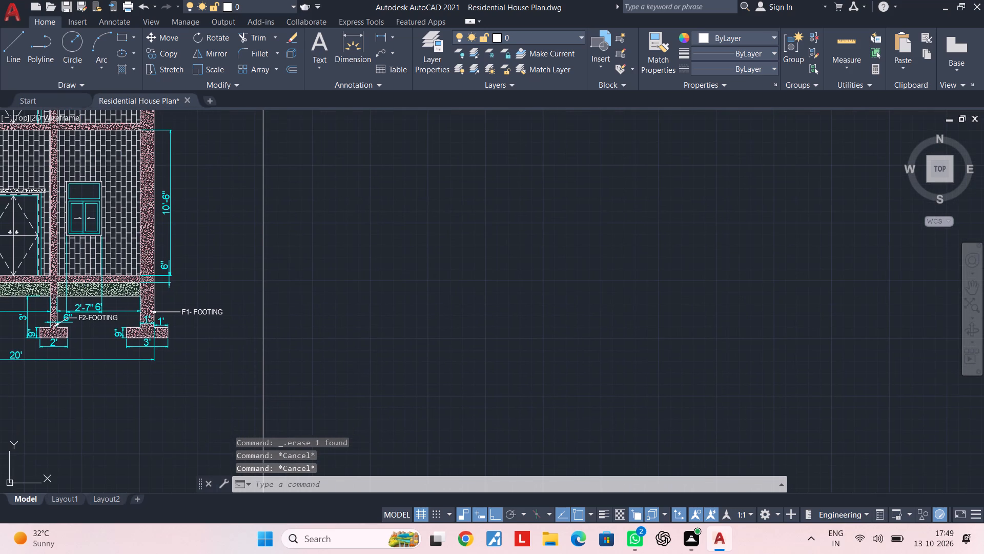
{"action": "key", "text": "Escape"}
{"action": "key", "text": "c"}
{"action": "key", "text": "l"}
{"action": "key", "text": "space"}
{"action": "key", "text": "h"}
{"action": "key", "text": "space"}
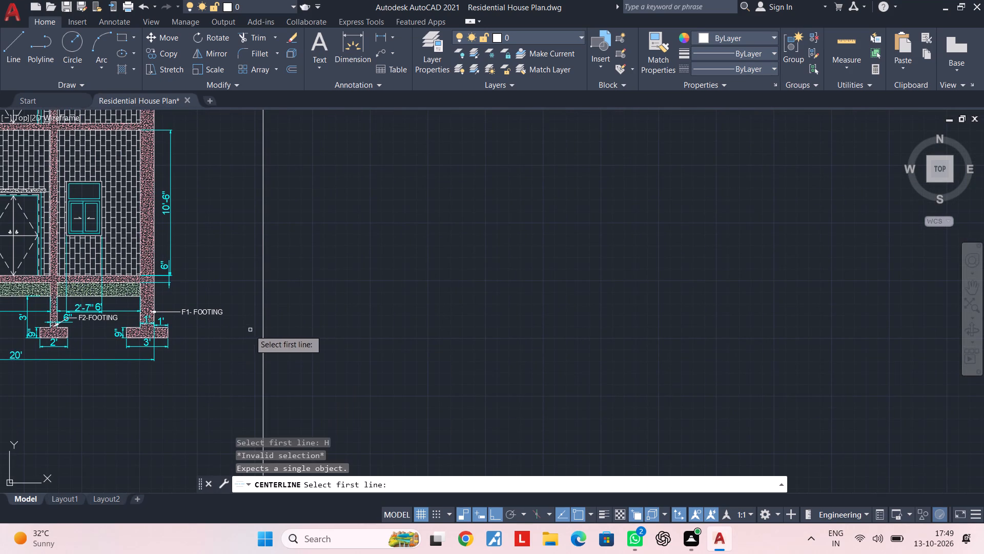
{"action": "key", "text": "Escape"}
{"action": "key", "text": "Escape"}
Draw a horizontal construction line through the bottom edge of the house section's F1 footing.
{"action": "key", "text": "x"}
{"action": "key", "text": "l"}
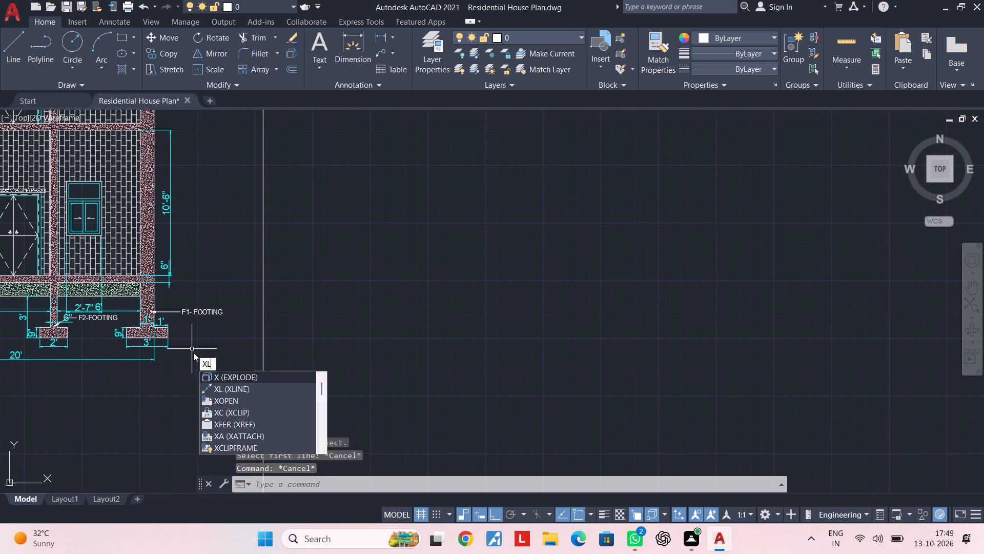
{"action": "key", "text": "space"}
{"action": "key", "text": "h"}
{"action": "key", "text": "space"}
{"action": "scroll", "coordinate": [171, 339], "scroll_direction": "up", "scroll_amount": 2}
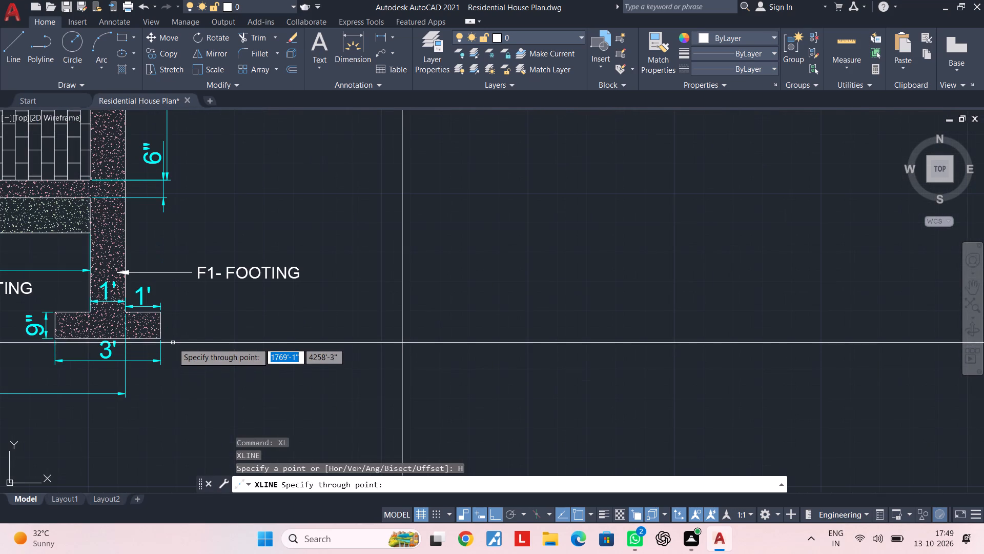
{"action": "left_click", "coordinate": [159, 340]}
{"action": "key", "text": "Escape"}
{"action": "key", "text": "Escape"}
{"action": "key", "text": "Escape"}
{"action": "key", "text": "Escape"}
{"action": "key", "text": "Escape"}
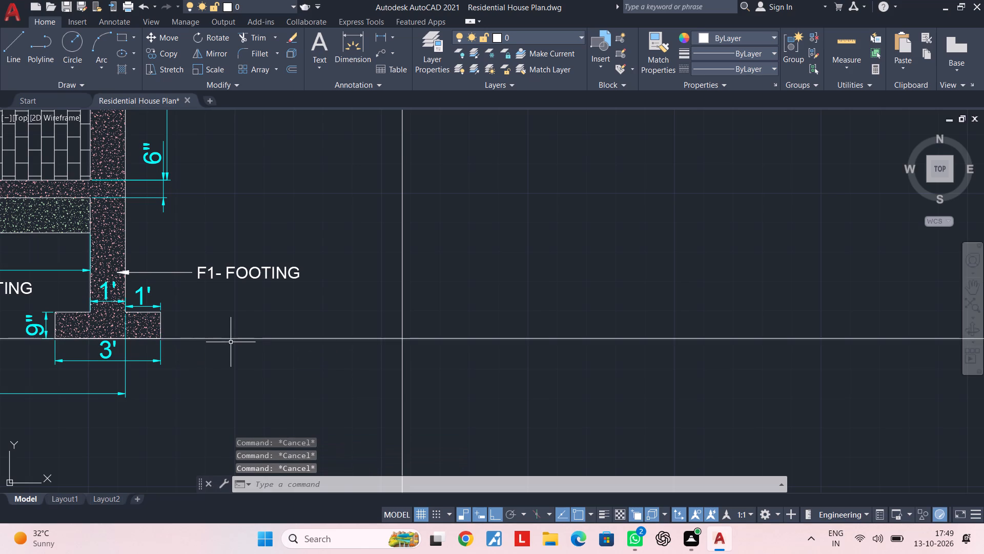
{"action": "key", "text": "Escape"}
{"action": "key", "text": "Escape"}
Trim the horizontal construction line between the house section's F1 footing and the vertical line.
{"action": "middle_click_drag", "start_coordinate": [320, 375], "coordinate": [275, 377]}
{"action": "key", "text": "Escape"}
{"action": "key", "text": "Escape"}
{"action": "key", "text": "t"}
{"action": "key", "text": "r"}
{"action": "key", "text": "space"}
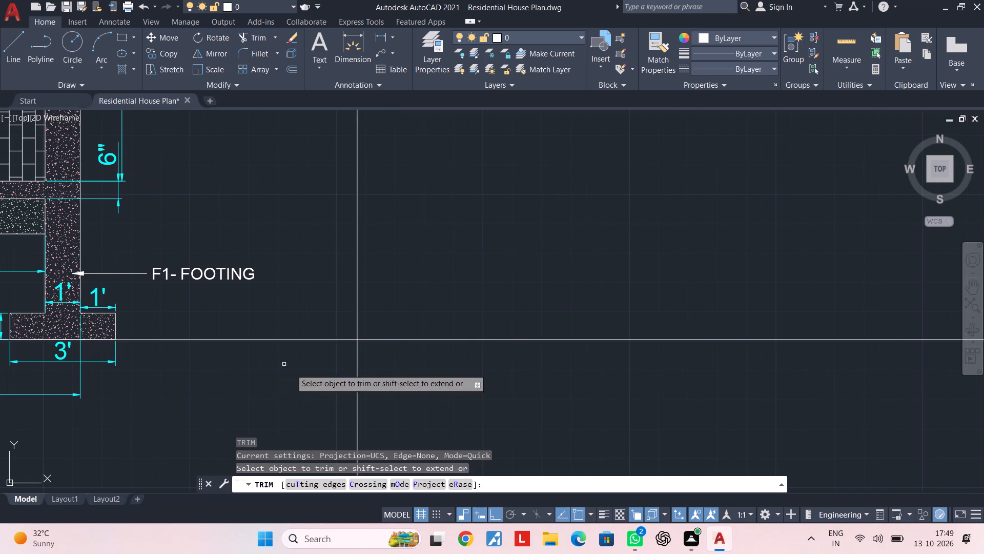
{"action": "left_click_drag", "start_coordinate": [310, 382], "coordinate": [297, 291]}
{"action": "left_click", "coordinate": [274, 116]}
{"action": "key", "text": "Escape"}
Delete the leftover horizontal construction line piece extending leftward from the house section's footings.
{"action": "scroll", "coordinate": [300, 215], "scroll_direction": "down", "scroll_amount": 3}
{"action": "middle_click_drag", "start_coordinate": [316, 216], "coordinate": [420, 204]}
{"action": "middle_click_drag", "start_coordinate": [90, 240], "coordinate": [151, 248]}
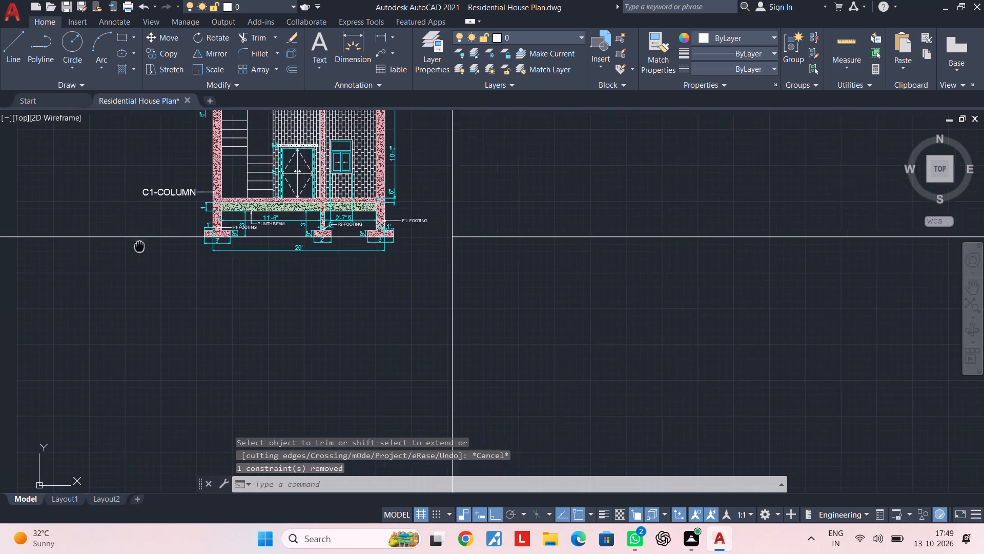
{"action": "middle_click_drag", "start_coordinate": [151, 248], "coordinate": [223, 266]}
{"action": "left_click_drag", "start_coordinate": [209, 281], "coordinate": [202, 279]}
{"action": "left_click", "coordinate": [127, 224]}
{"action": "key", "text": "Delete"}
{"action": "key", "text": "Escape"}
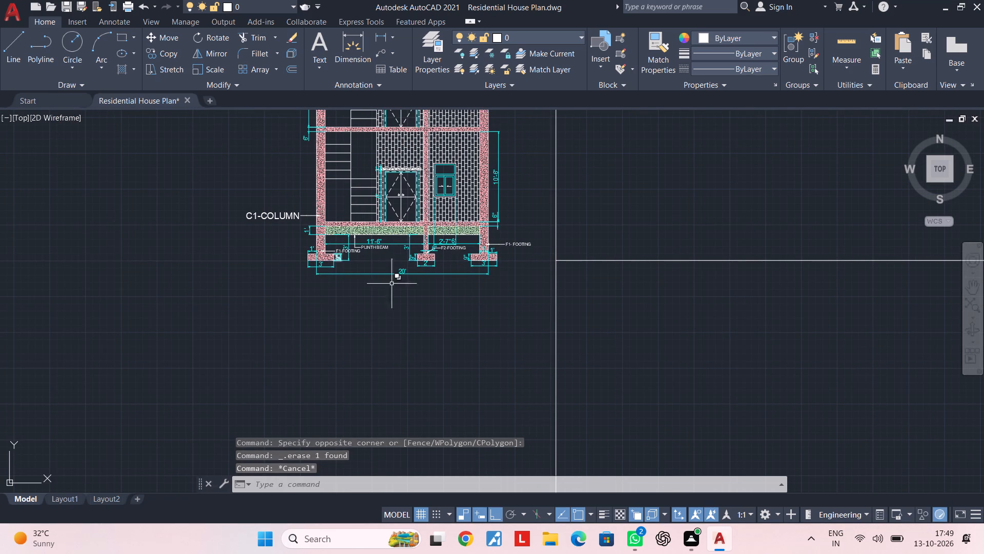
{"action": "key", "text": "Escape"}
Trim the vertical construction line below the horizontal footing-level line, leaving a lower corner beside the section.
{"action": "middle_click_drag", "start_coordinate": [628, 403], "coordinate": [420, 400]}
{"action": "scroll", "coordinate": [405, 400], "scroll_direction": "up", "scroll_amount": 1}
{"action": "key", "text": "Escape"}
{"action": "key", "text": "Escape"}
{"action": "key", "text": "t"}
{"action": "key", "text": "r"}
{"action": "key", "text": "space"}
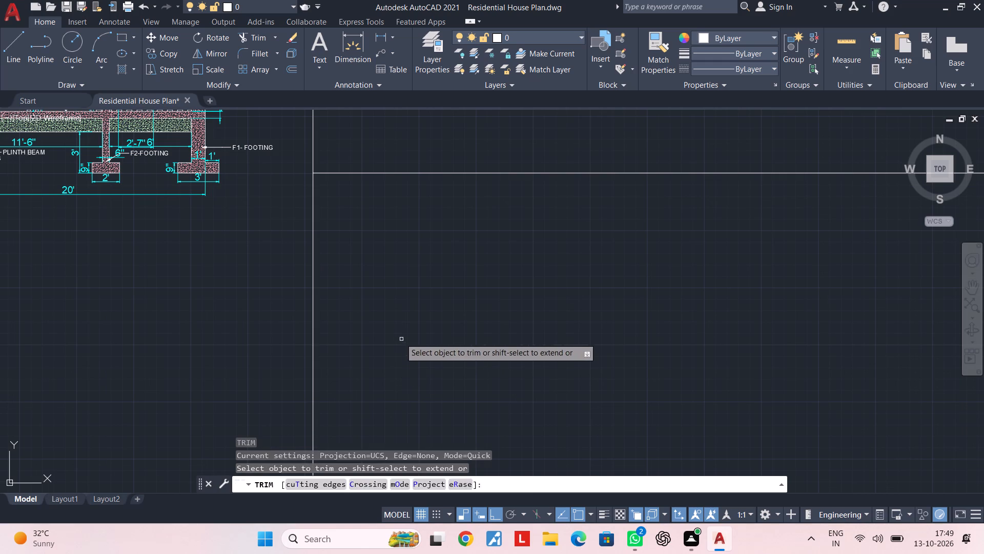
{"action": "left_click", "coordinate": [388, 327]}
{"action": "left_click", "coordinate": [260, 356]}
{"action": "key", "text": "Escape"}
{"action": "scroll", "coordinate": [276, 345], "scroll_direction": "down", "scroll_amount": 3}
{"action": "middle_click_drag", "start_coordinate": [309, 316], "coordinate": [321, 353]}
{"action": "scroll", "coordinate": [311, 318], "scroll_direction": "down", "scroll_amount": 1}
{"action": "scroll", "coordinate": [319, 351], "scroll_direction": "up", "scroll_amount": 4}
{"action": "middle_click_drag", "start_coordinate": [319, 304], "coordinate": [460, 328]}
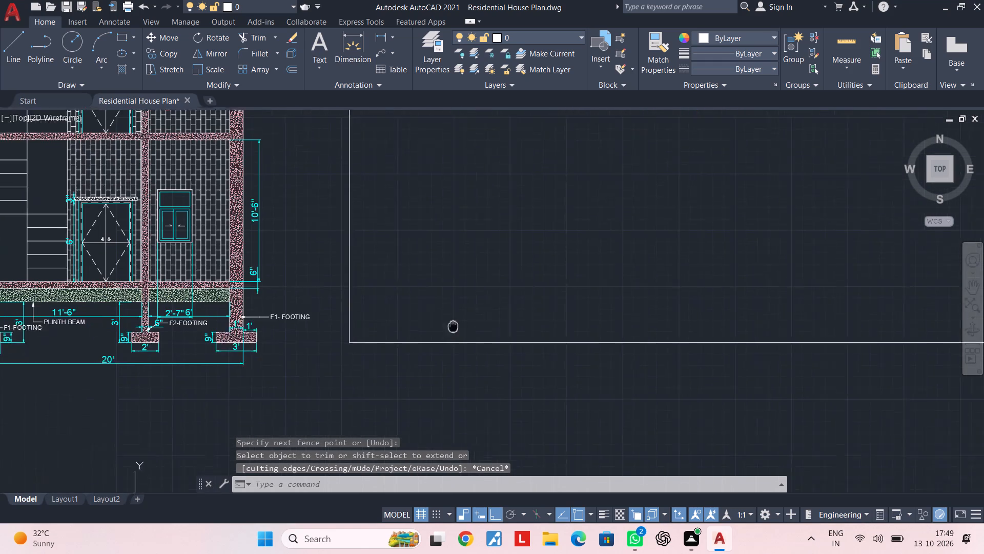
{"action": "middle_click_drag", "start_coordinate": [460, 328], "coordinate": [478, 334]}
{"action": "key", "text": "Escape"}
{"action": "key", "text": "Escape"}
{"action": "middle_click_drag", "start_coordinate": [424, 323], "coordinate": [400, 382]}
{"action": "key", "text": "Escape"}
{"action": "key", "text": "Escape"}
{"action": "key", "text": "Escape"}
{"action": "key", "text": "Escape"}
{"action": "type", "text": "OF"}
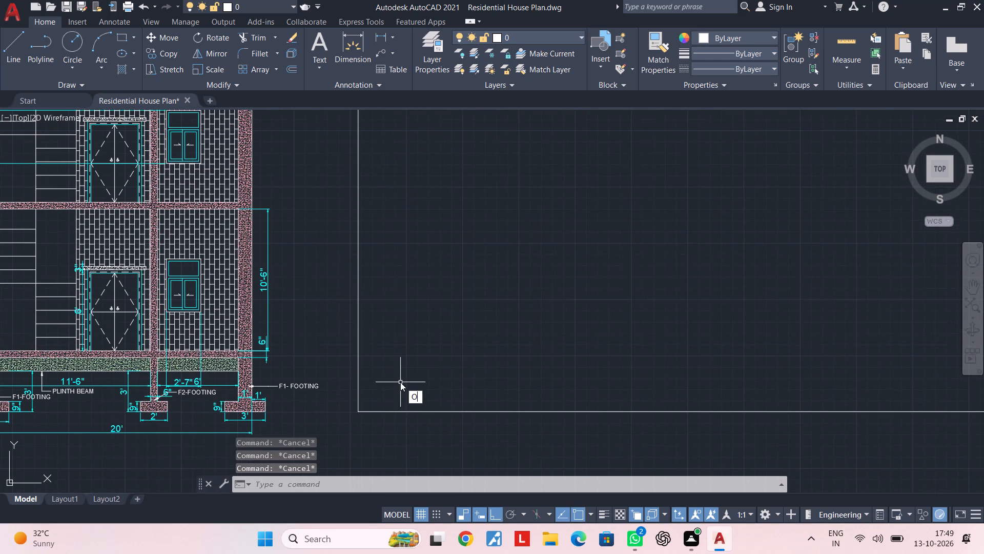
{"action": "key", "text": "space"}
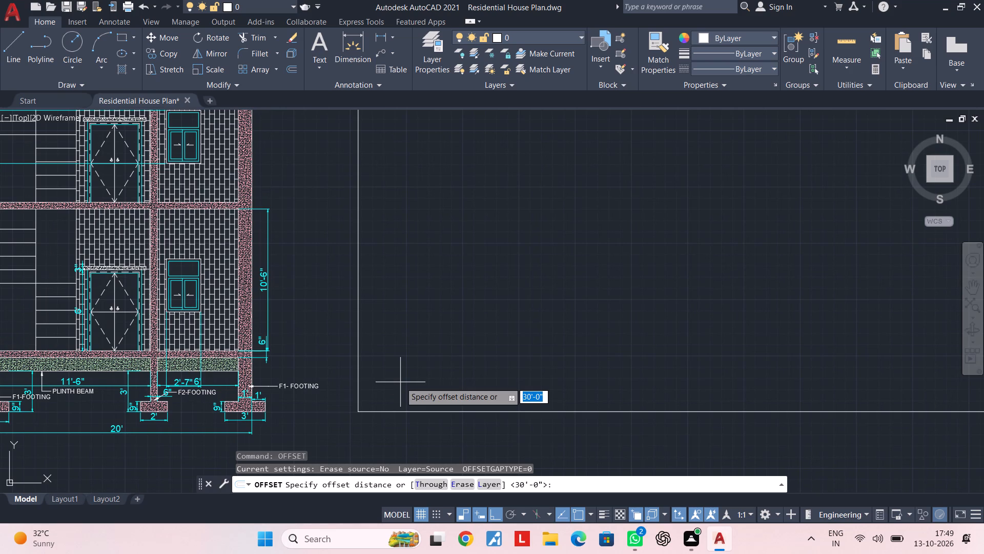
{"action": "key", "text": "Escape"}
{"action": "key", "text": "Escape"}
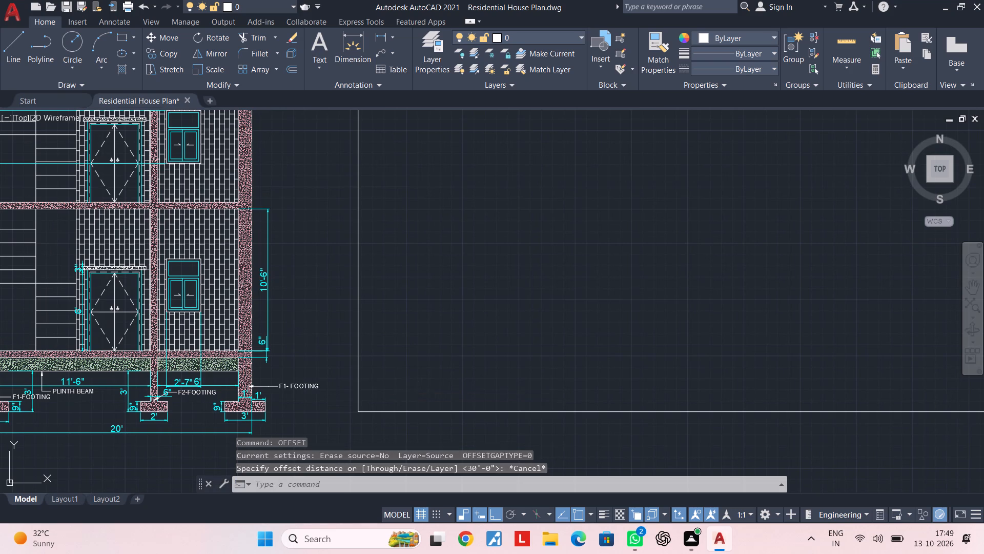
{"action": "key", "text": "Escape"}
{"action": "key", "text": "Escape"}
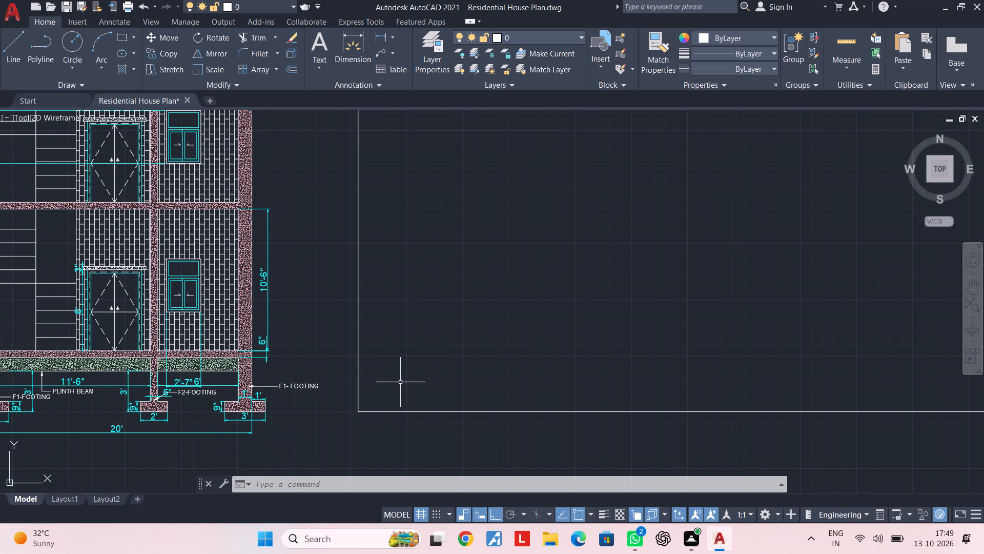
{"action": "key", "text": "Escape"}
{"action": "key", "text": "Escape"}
Measure the horizontal gap between the corner column and the D1 entrance door opening on the ground floor plan.
{"action": "middle_click_drag", "start_coordinate": [398, 380], "coordinate": [449, 380]}
{"action": "scroll", "coordinate": [454, 375], "scroll_direction": "down", "scroll_amount": 2}
{"action": "middle_click_drag", "start_coordinate": [474, 308], "coordinate": [473, 464]}
{"action": "middle_click_drag", "start_coordinate": [420, 210], "coordinate": [504, 248]}
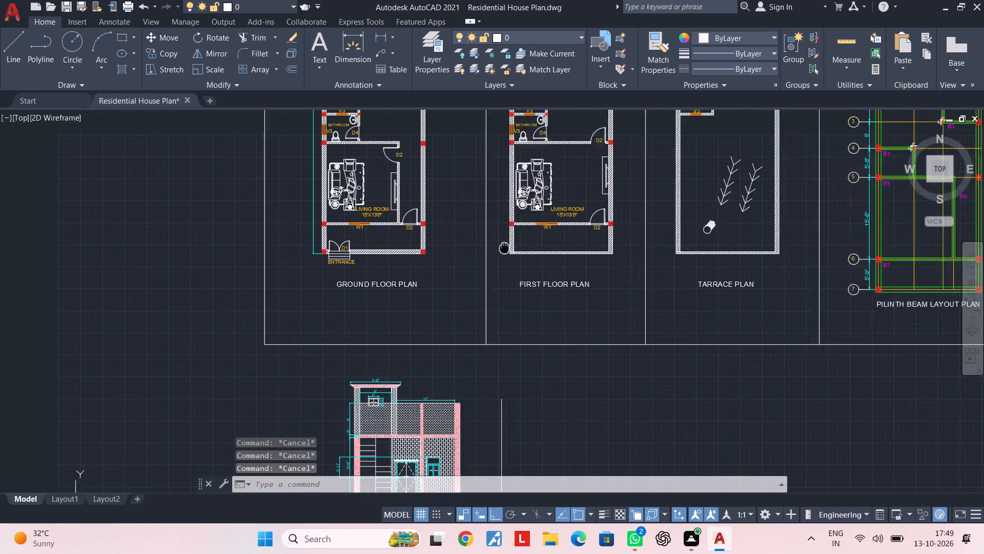
{"action": "middle_click_drag", "start_coordinate": [504, 248], "coordinate": [537, 268]}
{"action": "scroll", "coordinate": [371, 283], "scroll_direction": "up", "scroll_amount": 3}
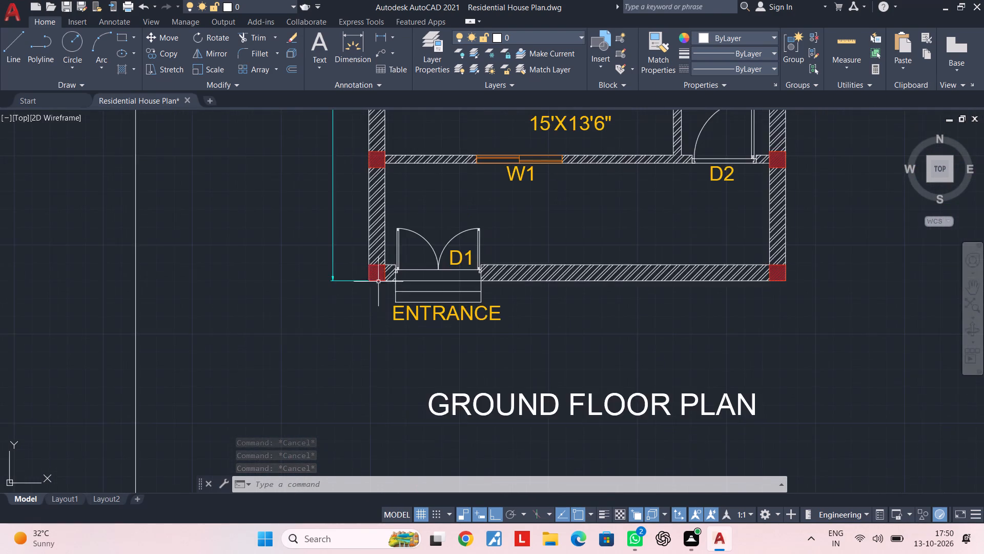
{"action": "scroll", "coordinate": [407, 258], "scroll_direction": "up", "scroll_amount": 2}
{"action": "left_click", "coordinate": [382, 37]}
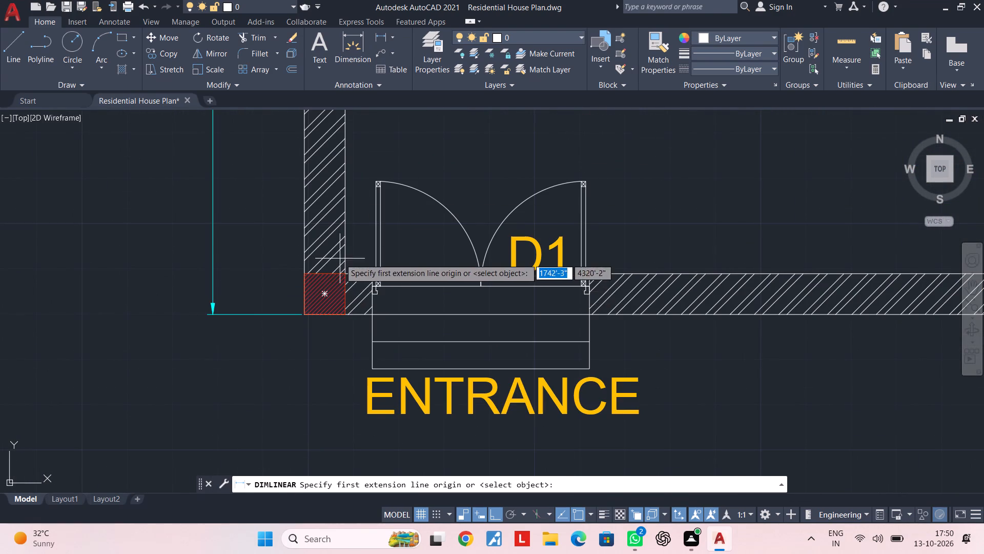
{"action": "scroll", "coordinate": [339, 259], "scroll_direction": "up", "scroll_amount": 3}
{"action": "left_click", "coordinate": [356, 318]}
{"action": "left_click", "coordinate": [465, 320]}
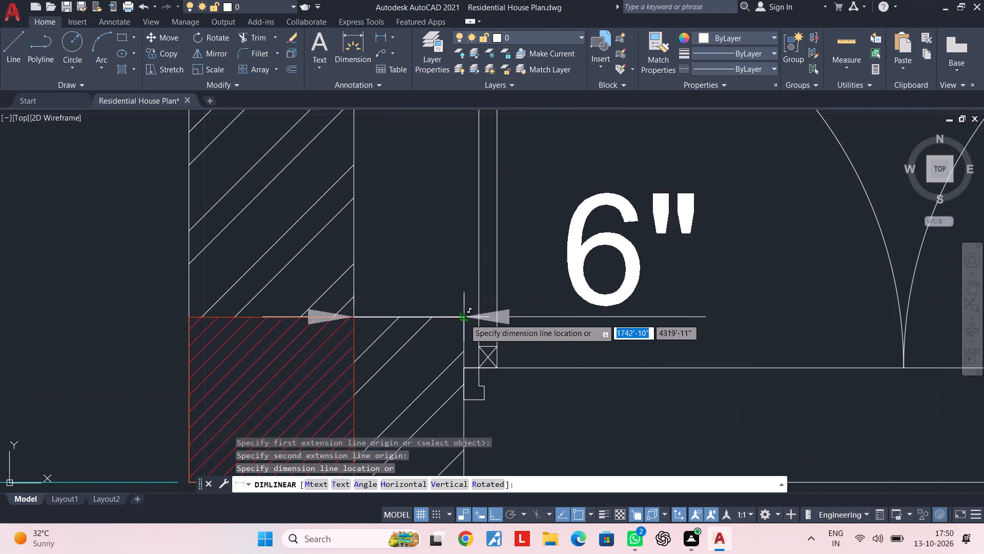
{"action": "key", "text": "Escape"}
{"action": "scroll", "coordinate": [457, 301], "scroll_direction": "down", "scroll_amount": 3}
{"action": "key", "text": "Escape"}
{"action": "key", "text": "Escape"}
{"action": "key", "text": "Escape"}
{"action": "key", "text": "Escape"}
{"action": "key", "text": "Escape"}
{"action": "key", "text": "Escape"}
{"action": "key", "text": "Escape"}
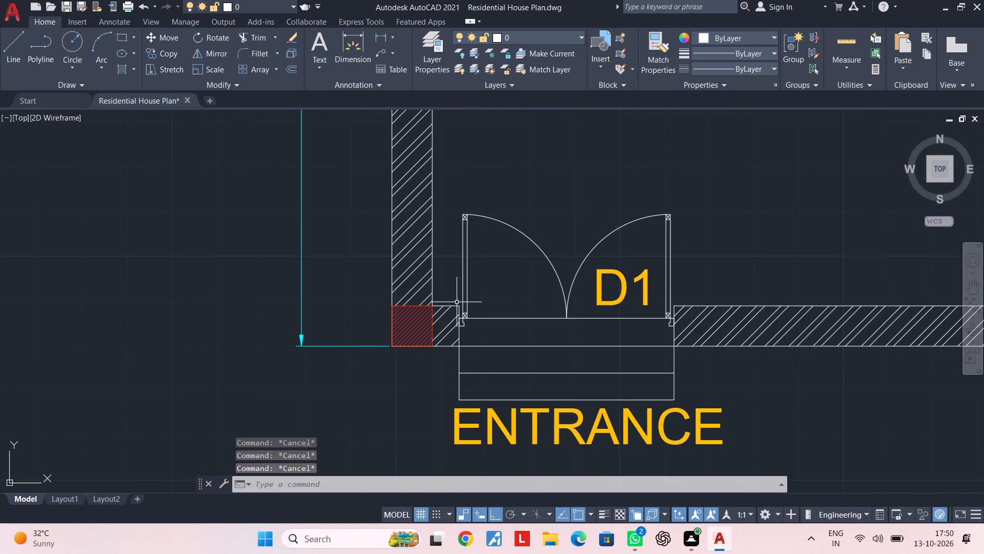
{"action": "key", "text": "Escape"}
{"action": "key", "text": "Escape"}
{"action": "key", "text": "Escape"}
{"action": "key", "text": "Escape"}
Offset the vertical construction line beside the house section by 1'6" to its right, away from the section.
{"action": "scroll", "coordinate": [457, 302], "scroll_direction": "down", "scroll_amount": 2}
{"action": "middle_click_drag", "start_coordinate": [680, 364], "coordinate": [388, 296]}
{"action": "scroll", "coordinate": [463, 341], "scroll_direction": "down", "scroll_amount": 3}
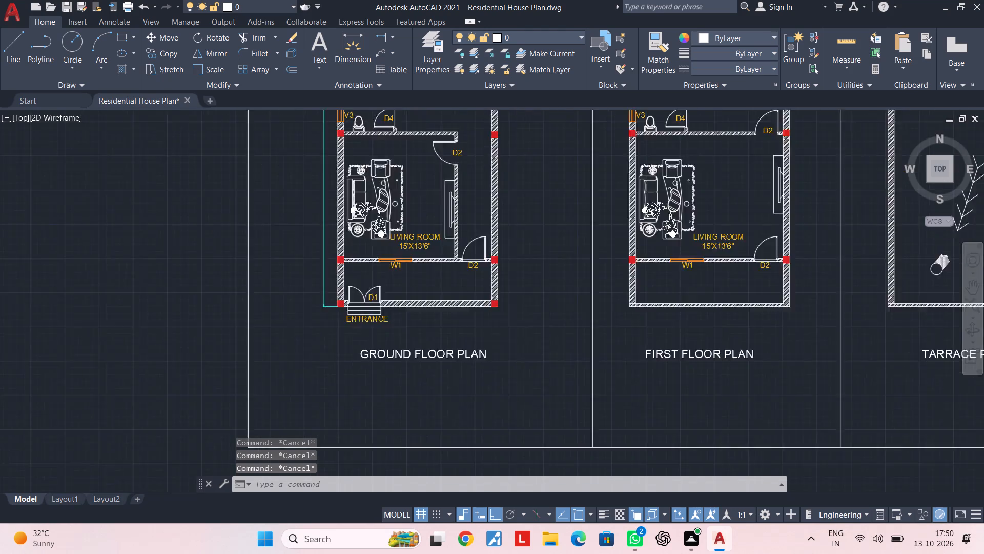
{"action": "middle_click_drag", "start_coordinate": [463, 335], "coordinate": [405, 178]}
{"action": "middle_click_drag", "start_coordinate": [545, 397], "coordinate": [479, 280]}
{"action": "scroll", "coordinate": [452, 411], "scroll_direction": "up", "scroll_amount": 1}
{"action": "middle_click_drag", "start_coordinate": [442, 301], "coordinate": [434, 406]}
{"action": "scroll", "coordinate": [436, 405], "scroll_direction": "up", "scroll_amount": 1}
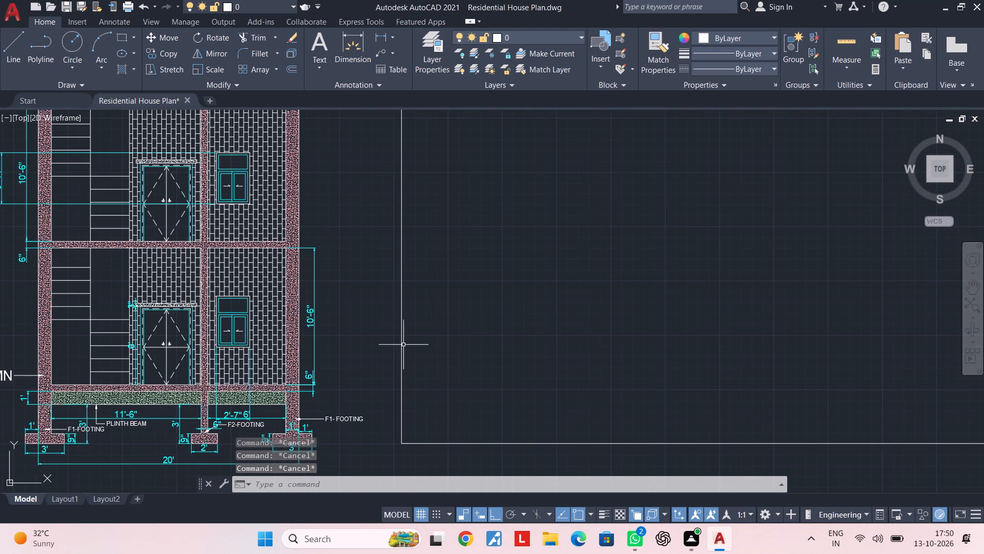
{"action": "middle_click_drag", "start_coordinate": [426, 336], "coordinate": [388, 286]}
{"action": "key", "text": "Escape"}
{"action": "key", "text": "Escape"}
{"action": "key", "text": "Escape"}
{"action": "type", "text": "OF"}
{"action": "key", "text": "space"}
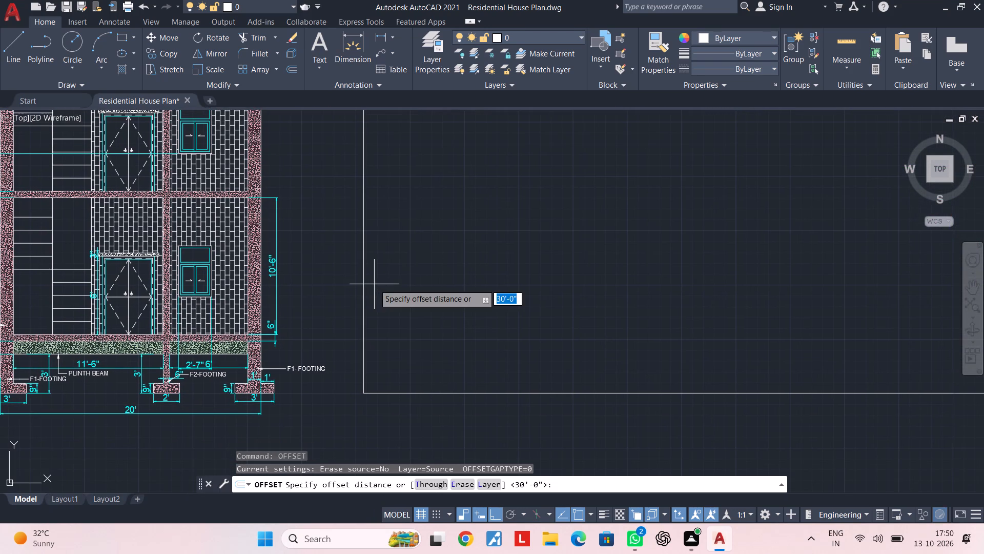
{"action": "type", "text": "1'6\""}
{"action": "key", "text": "Return"}
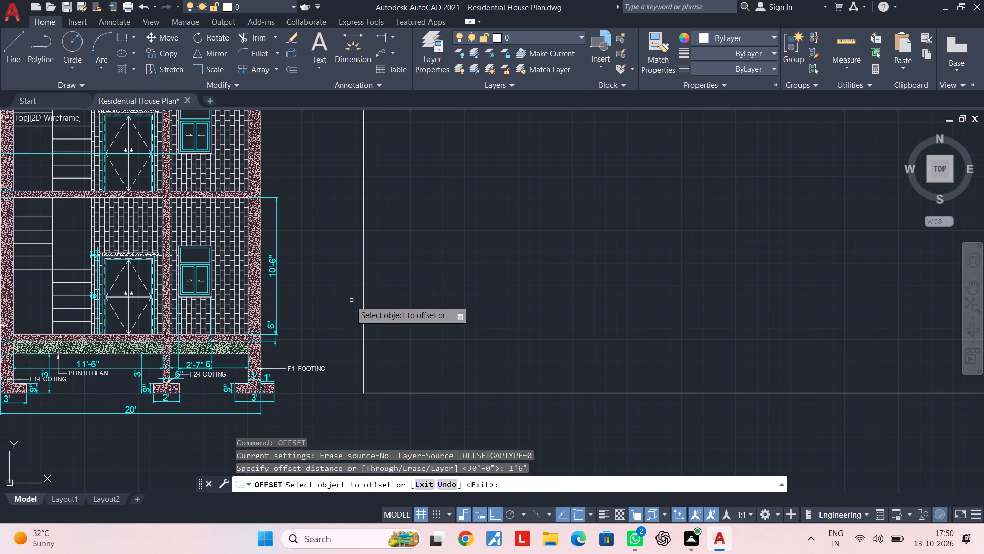
{"action": "left_click", "coordinate": [364, 328]}
{"action": "left_click", "coordinate": [474, 328]}
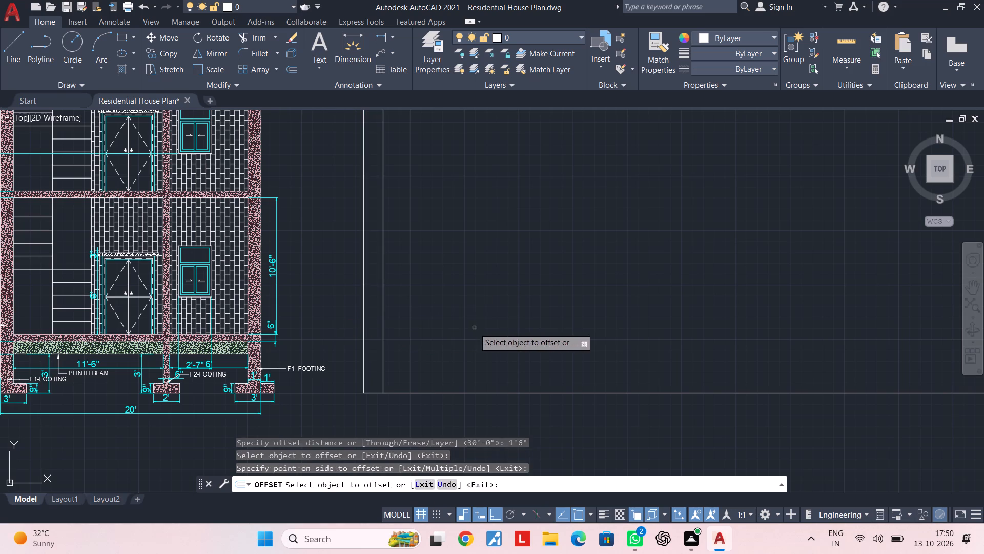
{"action": "key", "text": "Escape"}
{"action": "key", "text": "Escape"}
{"action": "middle_click_drag", "start_coordinate": [438, 365], "coordinate": [406, 338]}
{"action": "key", "text": "Escape"}
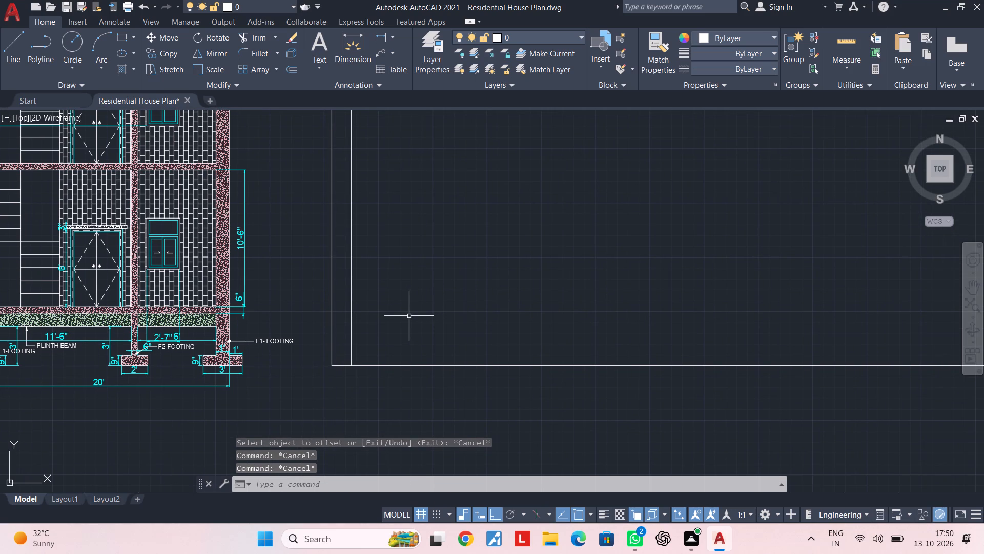
{"action": "key", "text": "Escape"}
{"action": "key", "text": "Escape"}
{"action": "key", "text": "Escape"}
{"action": "key", "text": "Escape"}
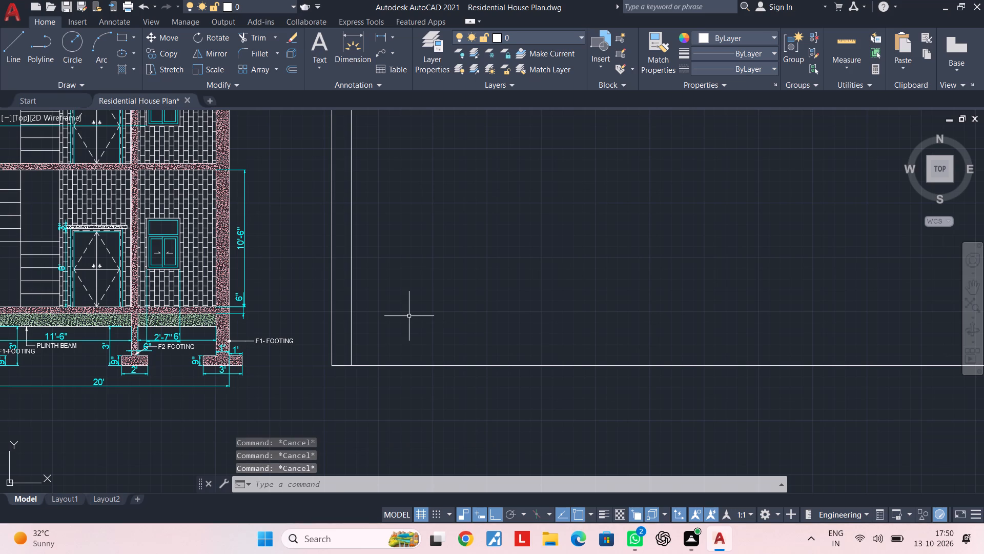
{"action": "key", "text": "Escape"}
{"action": "key", "text": "Escape"}
{"action": "key", "text": "Escape"}
{"action": "key", "text": "Escape"}
{"action": "key", "text": "Escape"}
{"action": "key", "text": "Escape"}
{"action": "key", "text": "Escape"}
{"action": "key", "text": "Escape"}
{"action": "key", "text": "Escape"}
{"action": "key", "text": "Escape"}
{"action": "key", "text": "Escape"}
{"action": "key", "text": "Escape"}
{"action": "key", "text": "Escape"}
{"action": "key", "text": "Escape"}
Offset the horizontal footing-level construction line upward by 1'.
{"action": "type", "text": "OF 1'"}
{"action": "key", "text": "Return"}
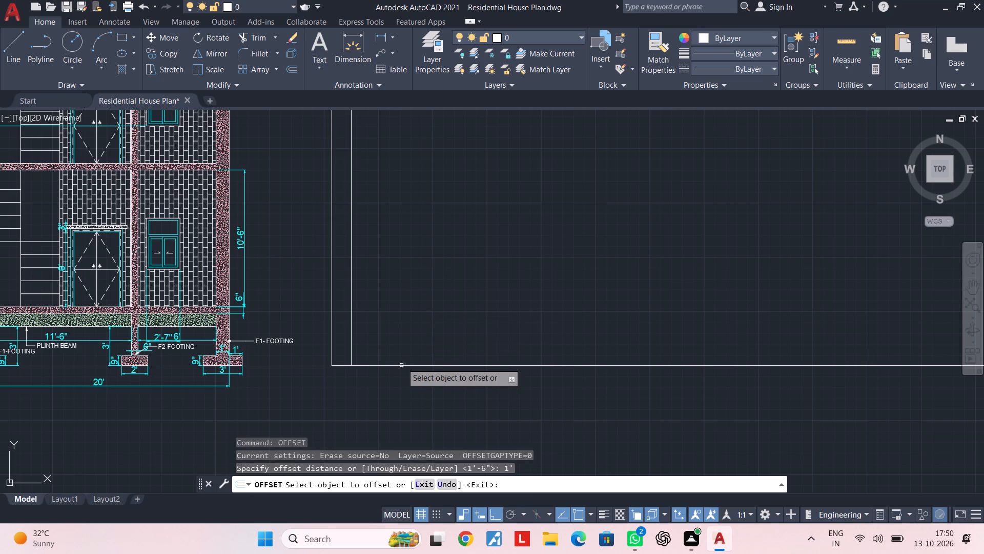
{"action": "left_click", "coordinate": [402, 364]}
{"action": "left_click", "coordinate": [403, 338]}
{"action": "key", "text": "Escape"}
{"action": "scroll", "coordinate": [359, 358], "scroll_direction": "up", "scroll_amount": 3}
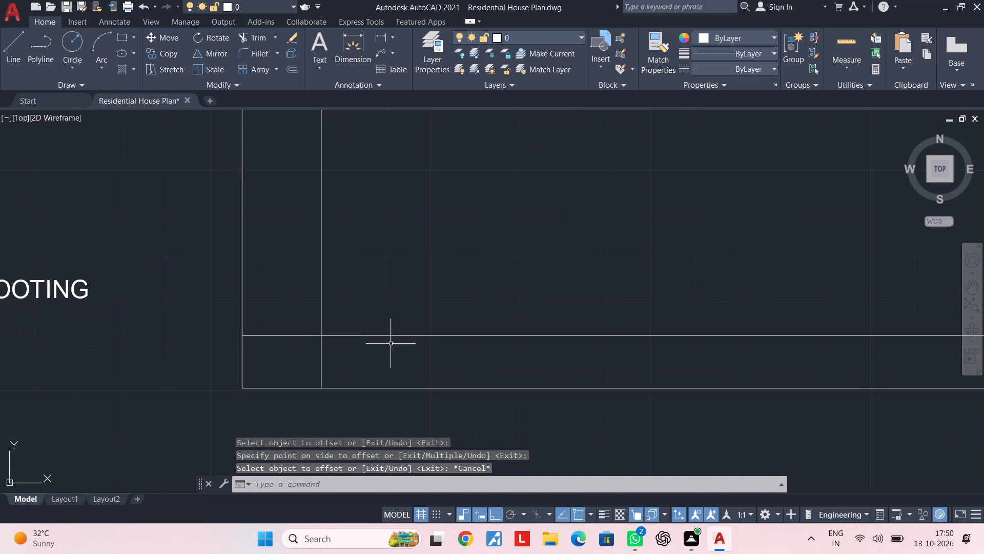
{"action": "middle_click_drag", "start_coordinate": [391, 344], "coordinate": [321, 367]}
{"action": "key", "text": "Escape"}
{"action": "key", "text": "Escape"}
{"action": "key", "text": "Escape"}
{"action": "key", "text": "Escape"}
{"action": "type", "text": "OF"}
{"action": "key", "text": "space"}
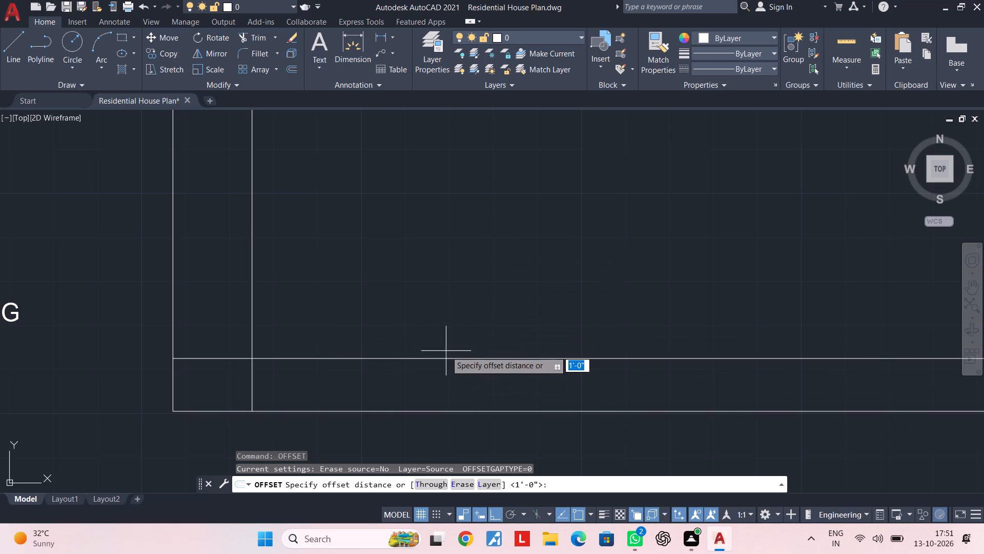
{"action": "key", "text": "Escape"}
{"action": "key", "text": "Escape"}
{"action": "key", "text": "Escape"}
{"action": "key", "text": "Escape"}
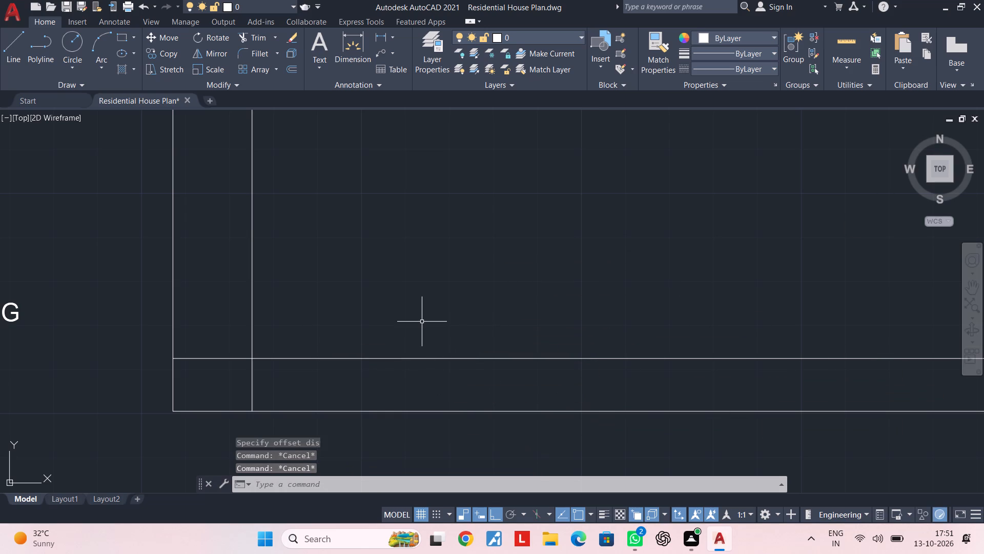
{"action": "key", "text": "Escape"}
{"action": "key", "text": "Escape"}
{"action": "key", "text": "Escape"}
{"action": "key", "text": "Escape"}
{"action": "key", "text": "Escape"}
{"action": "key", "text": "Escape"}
Offset the upper of the two horizontal construction lines upward by 5'10".
{"action": "type", "text": "OF"}
{"action": "key", "text": "space"}
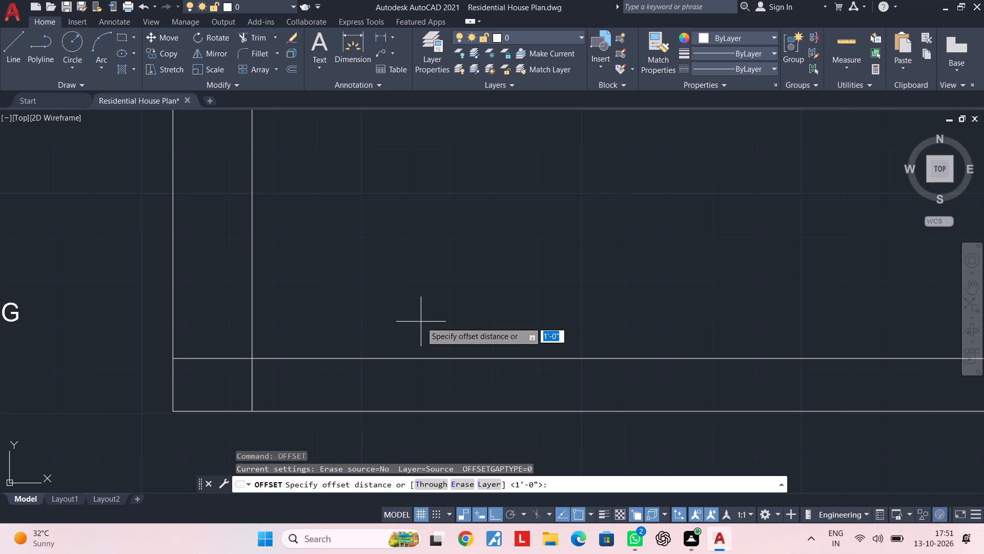
{"action": "type", "text": "5'10\""}
{"action": "key", "text": "Return"}
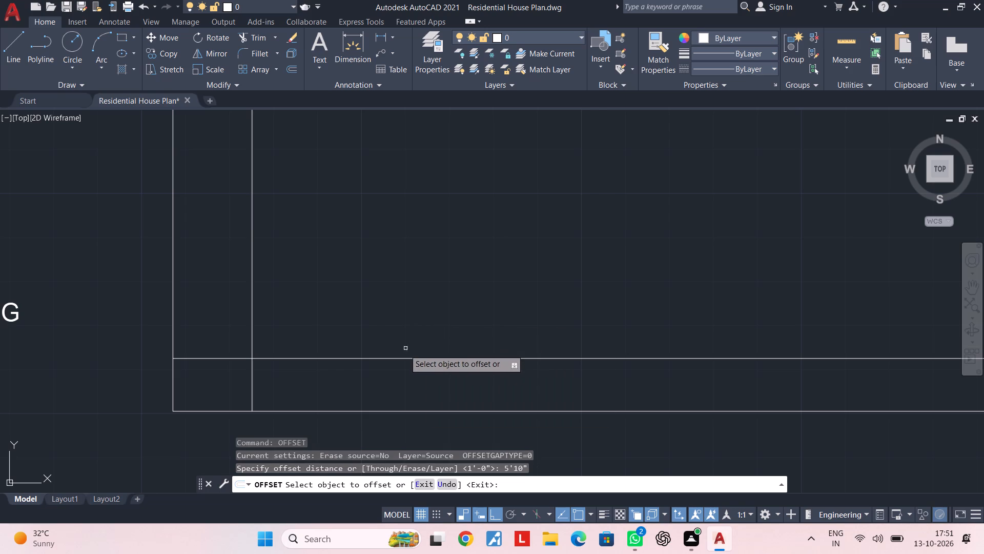
{"action": "left_click", "coordinate": [396, 358]}
{"action": "left_click", "coordinate": [381, 241]}
{"action": "scroll", "coordinate": [381, 241], "scroll_direction": "down", "scroll_amount": 3}
{"action": "middle_click_drag", "start_coordinate": [377, 262], "coordinate": [353, 334]}
{"action": "scroll", "coordinate": [356, 308], "scroll_direction": "up", "scroll_amount": 1}
{"action": "middle_click_drag", "start_coordinate": [359, 303], "coordinate": [321, 341]}
{"action": "key", "text": "Escape"}
{"action": "key", "text": "Escape"}
{"action": "key", "text": "Escape"}
{"action": "key", "text": "Escape"}
{"action": "key", "text": "Escape"}
{"action": "key", "text": "Escape"}
{"action": "key", "text": "Escape"}
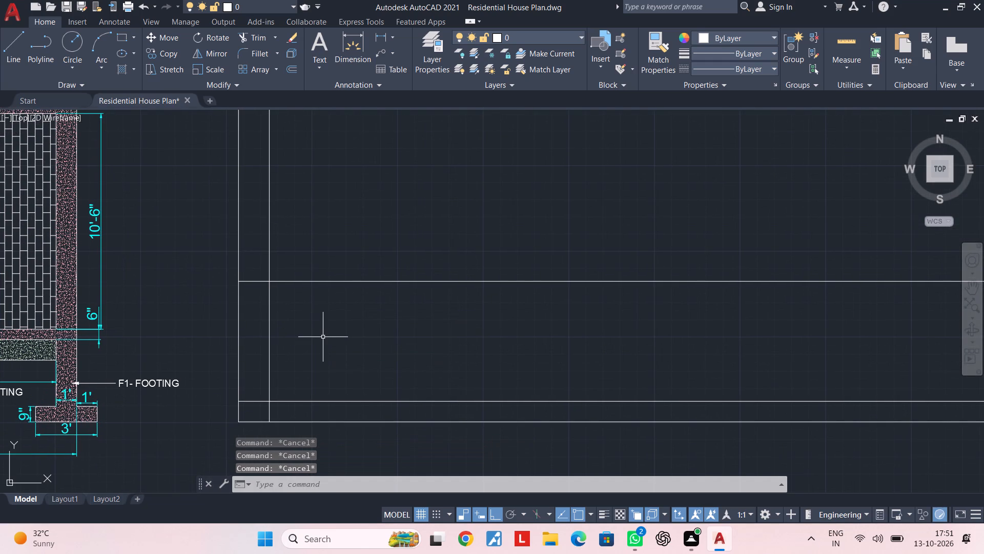
Offset the inner vertical construction line by 5'8.1" to its right, away from the house section.
{"action": "type", "text": "OF"}
{"action": "key", "text": "space"}
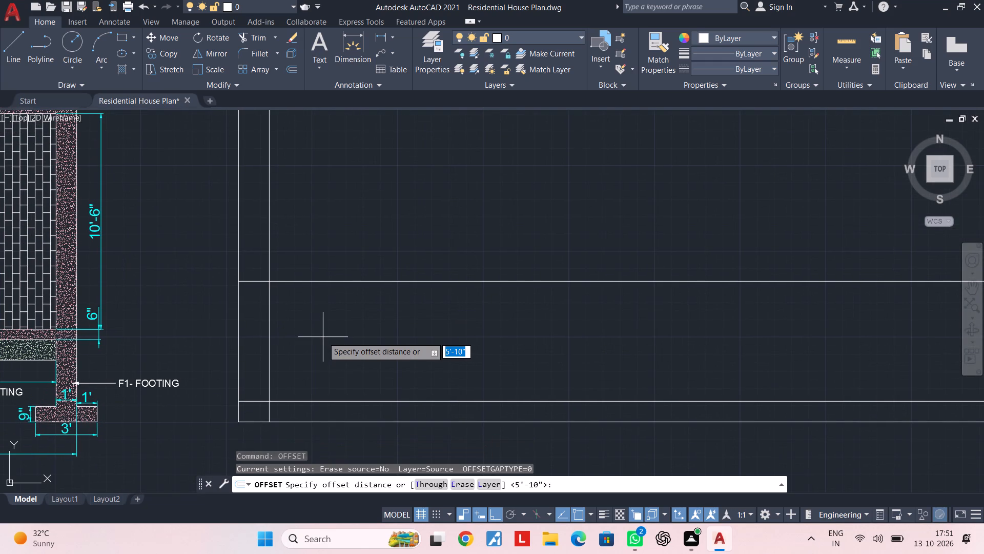
{"action": "type", "text": "5'"}
{"action": "type", "text": "8.1\""}
{"action": "key", "text": "Return"}
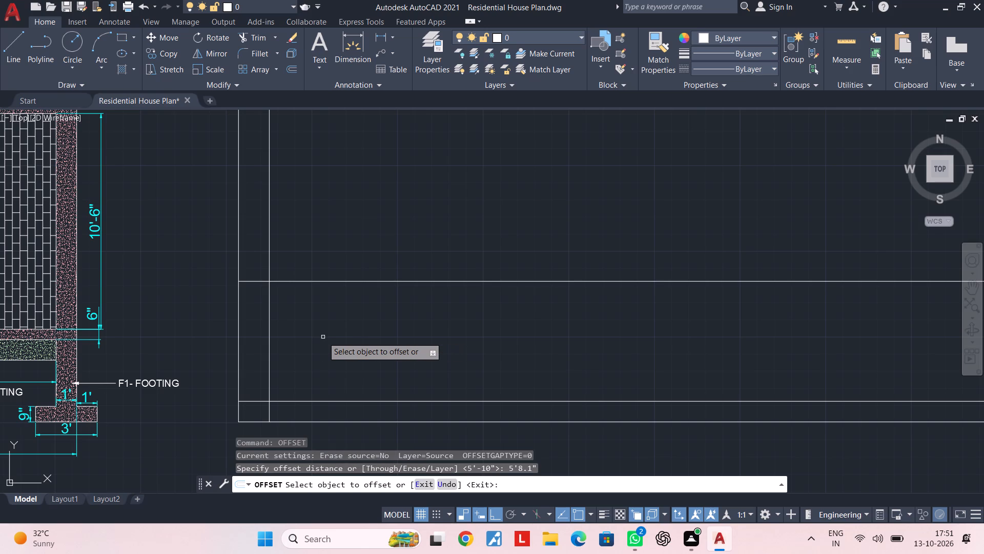
{"action": "left_click", "coordinate": [270, 347]}
{"action": "left_click", "coordinate": [454, 348]}
{"action": "key", "text": "Escape"}
{"action": "key", "text": "Escape"}
{"action": "key", "text": "Escape"}
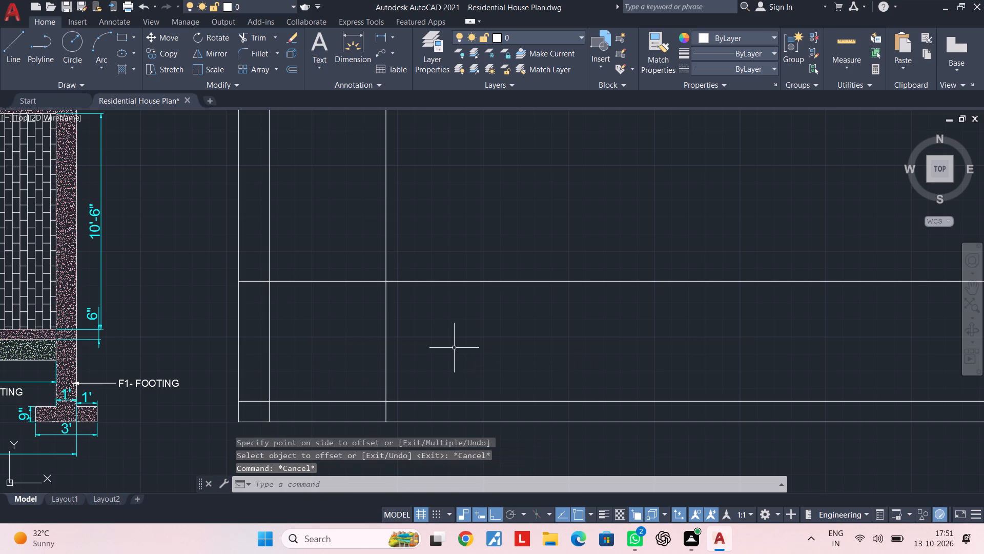
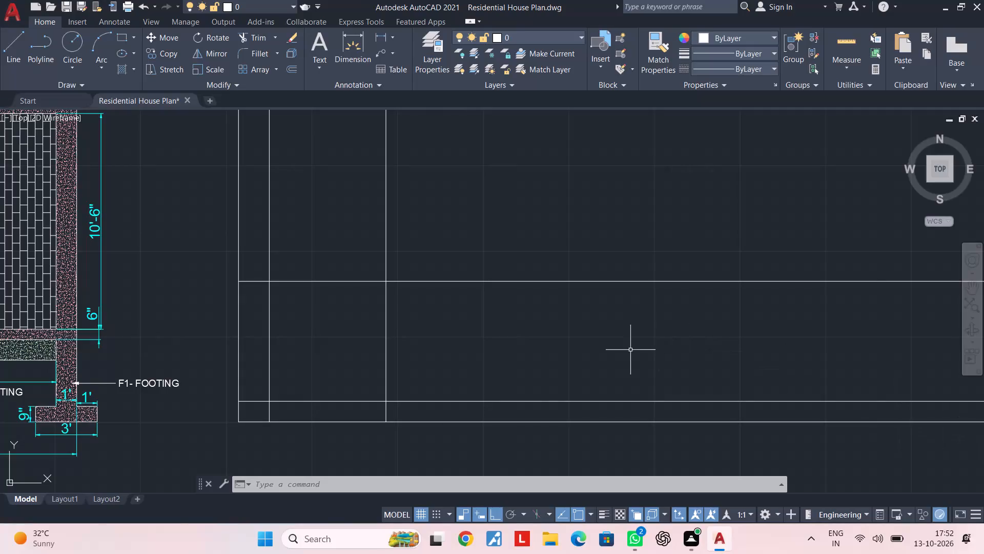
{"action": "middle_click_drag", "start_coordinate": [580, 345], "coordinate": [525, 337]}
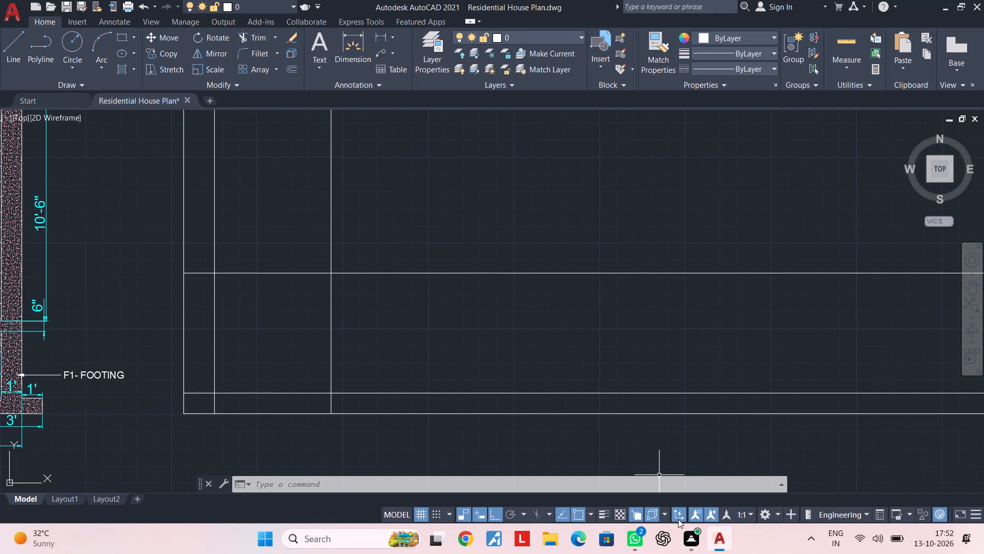
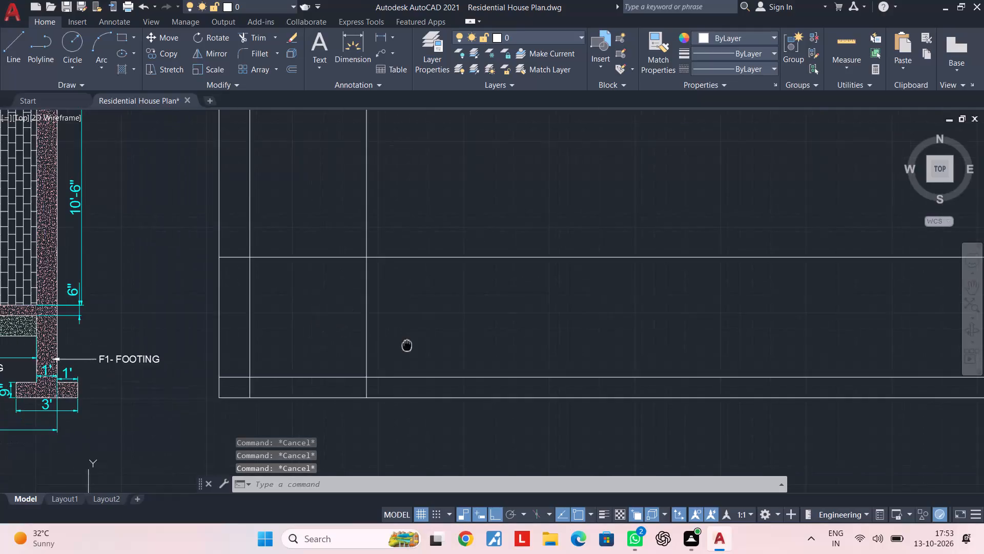
Trim the innermost vertical construction line beside the section where it extends above the upper horizontal line.
{"action": "middle_click_drag", "start_coordinate": [362, 344], "coordinate": [411, 344]}
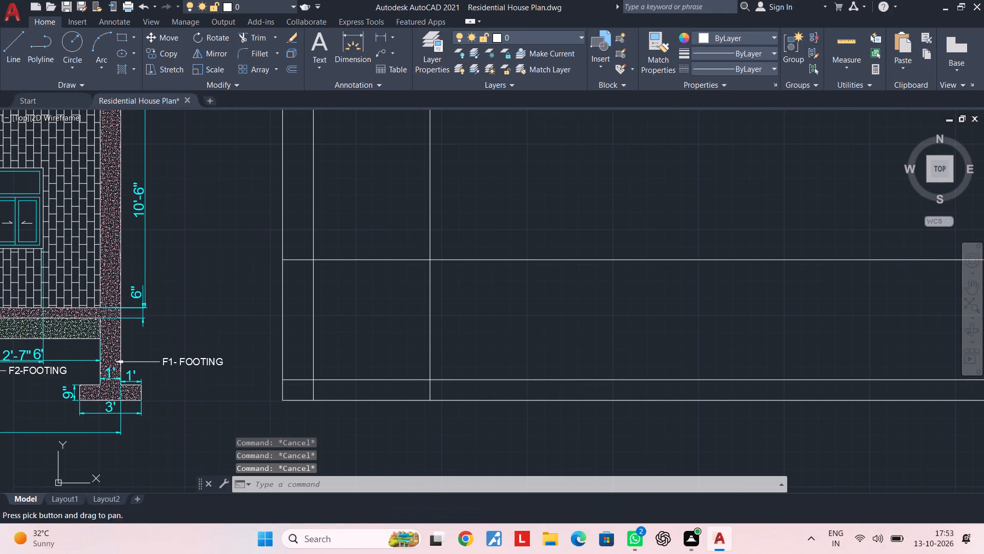
{"action": "key", "text": "Escape"}
{"action": "key", "text": "Escape"}
{"action": "middle_click_drag", "start_coordinate": [411, 341], "coordinate": [408, 348]}
{"action": "key", "text": "Escape"}
{"action": "scroll", "coordinate": [408, 348], "scroll_direction": "up", "scroll_amount": 1}
{"action": "key", "text": "Escape"}
{"action": "key", "text": "t"}
{"action": "key", "text": "r"}
{"action": "key", "text": "space"}
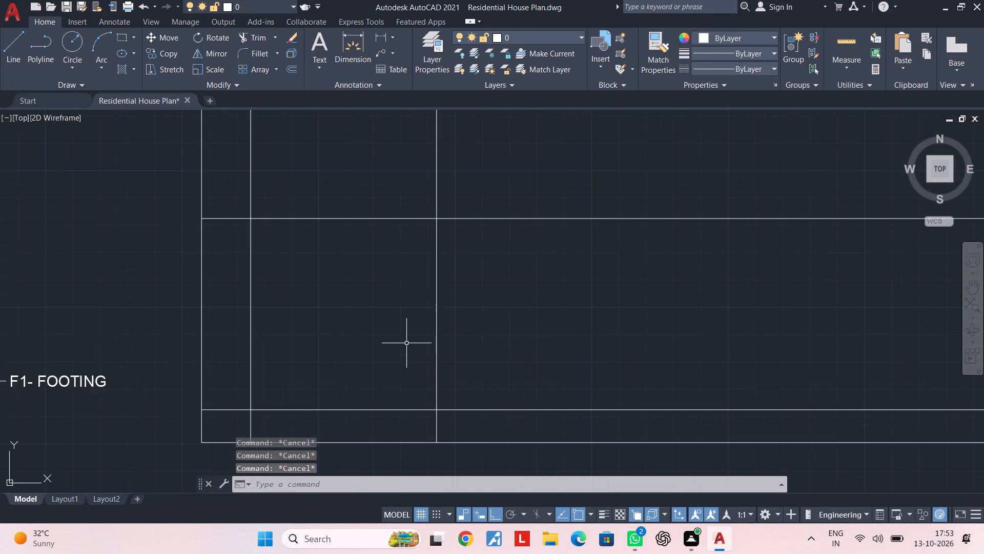
{"action": "left_click", "coordinate": [481, 193]}
{"action": "left_click", "coordinate": [407, 208]}
{"action": "key", "text": "Escape"}
{"action": "key", "text": "Escape"}
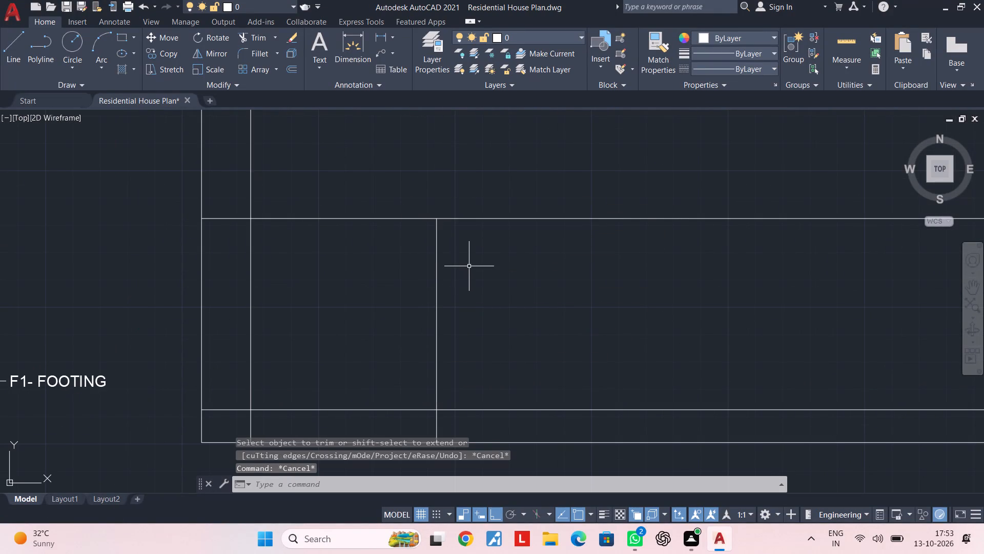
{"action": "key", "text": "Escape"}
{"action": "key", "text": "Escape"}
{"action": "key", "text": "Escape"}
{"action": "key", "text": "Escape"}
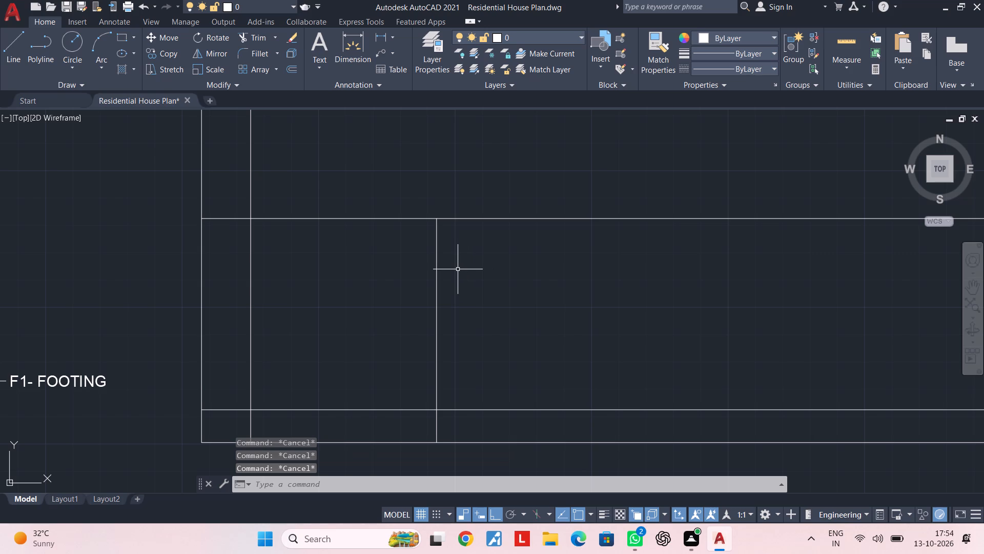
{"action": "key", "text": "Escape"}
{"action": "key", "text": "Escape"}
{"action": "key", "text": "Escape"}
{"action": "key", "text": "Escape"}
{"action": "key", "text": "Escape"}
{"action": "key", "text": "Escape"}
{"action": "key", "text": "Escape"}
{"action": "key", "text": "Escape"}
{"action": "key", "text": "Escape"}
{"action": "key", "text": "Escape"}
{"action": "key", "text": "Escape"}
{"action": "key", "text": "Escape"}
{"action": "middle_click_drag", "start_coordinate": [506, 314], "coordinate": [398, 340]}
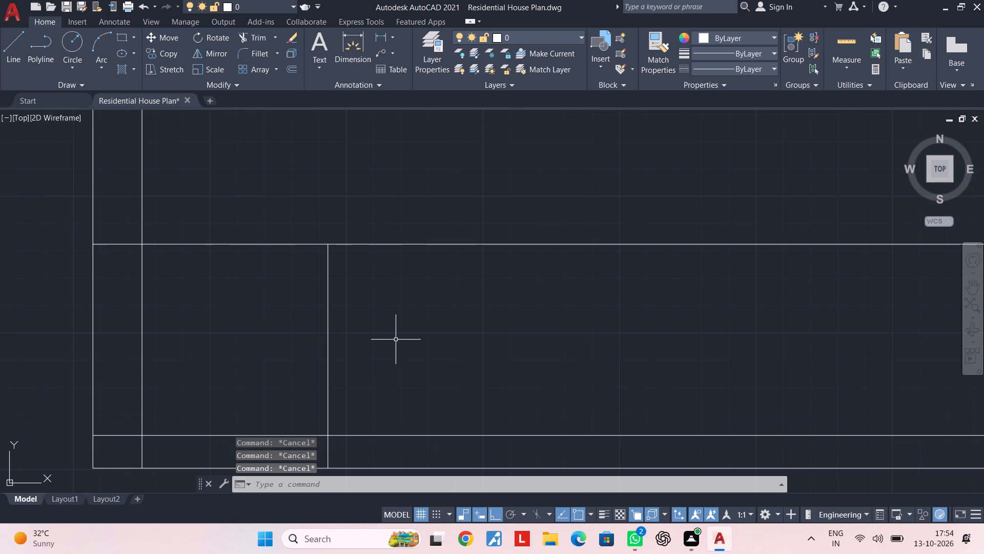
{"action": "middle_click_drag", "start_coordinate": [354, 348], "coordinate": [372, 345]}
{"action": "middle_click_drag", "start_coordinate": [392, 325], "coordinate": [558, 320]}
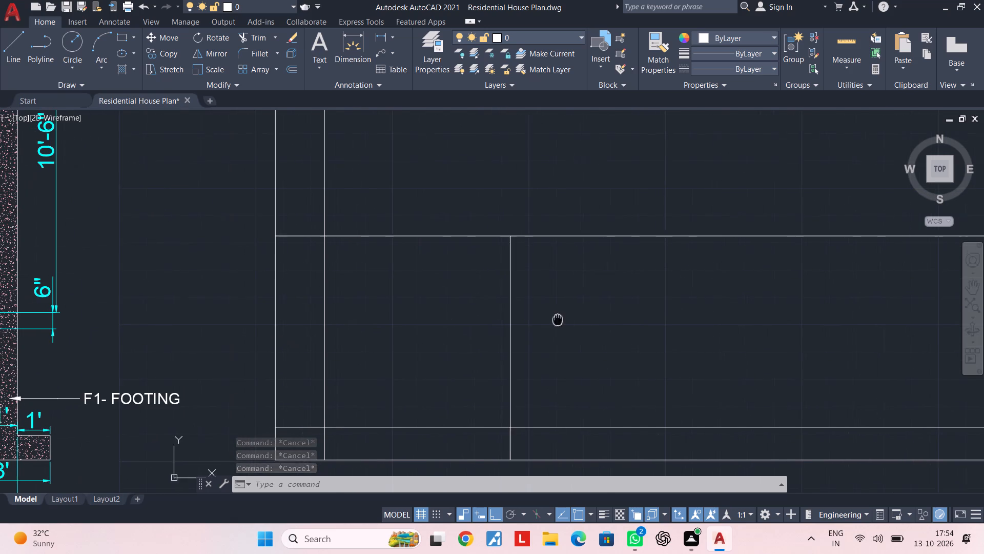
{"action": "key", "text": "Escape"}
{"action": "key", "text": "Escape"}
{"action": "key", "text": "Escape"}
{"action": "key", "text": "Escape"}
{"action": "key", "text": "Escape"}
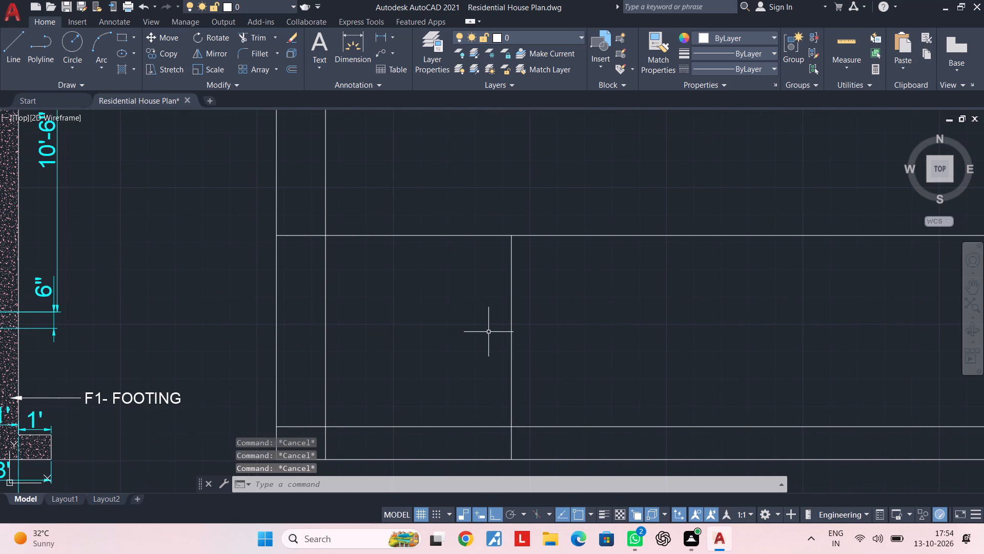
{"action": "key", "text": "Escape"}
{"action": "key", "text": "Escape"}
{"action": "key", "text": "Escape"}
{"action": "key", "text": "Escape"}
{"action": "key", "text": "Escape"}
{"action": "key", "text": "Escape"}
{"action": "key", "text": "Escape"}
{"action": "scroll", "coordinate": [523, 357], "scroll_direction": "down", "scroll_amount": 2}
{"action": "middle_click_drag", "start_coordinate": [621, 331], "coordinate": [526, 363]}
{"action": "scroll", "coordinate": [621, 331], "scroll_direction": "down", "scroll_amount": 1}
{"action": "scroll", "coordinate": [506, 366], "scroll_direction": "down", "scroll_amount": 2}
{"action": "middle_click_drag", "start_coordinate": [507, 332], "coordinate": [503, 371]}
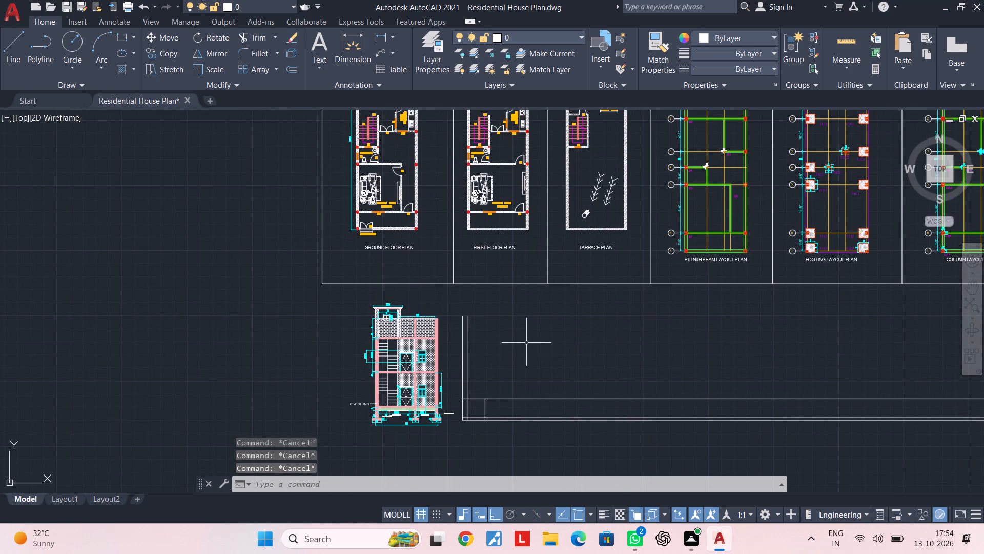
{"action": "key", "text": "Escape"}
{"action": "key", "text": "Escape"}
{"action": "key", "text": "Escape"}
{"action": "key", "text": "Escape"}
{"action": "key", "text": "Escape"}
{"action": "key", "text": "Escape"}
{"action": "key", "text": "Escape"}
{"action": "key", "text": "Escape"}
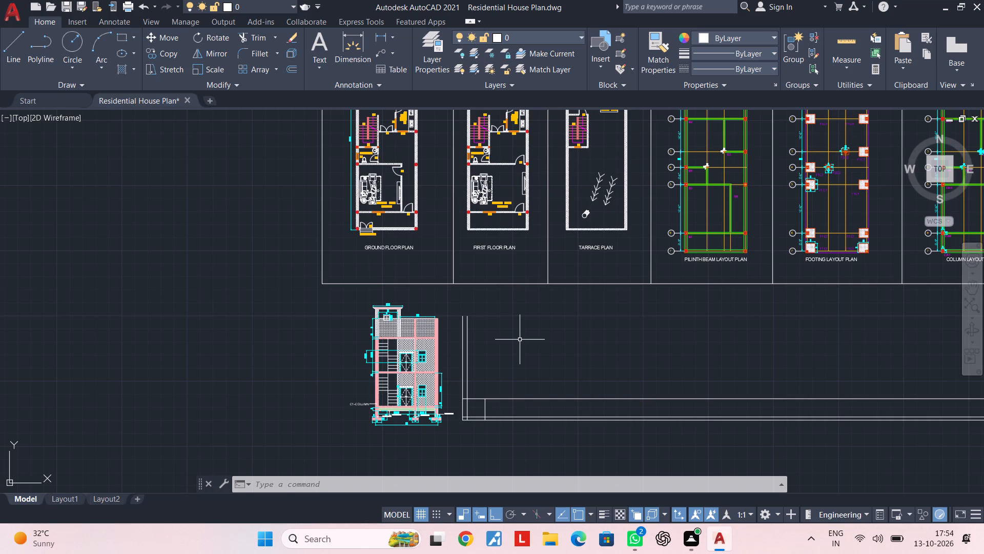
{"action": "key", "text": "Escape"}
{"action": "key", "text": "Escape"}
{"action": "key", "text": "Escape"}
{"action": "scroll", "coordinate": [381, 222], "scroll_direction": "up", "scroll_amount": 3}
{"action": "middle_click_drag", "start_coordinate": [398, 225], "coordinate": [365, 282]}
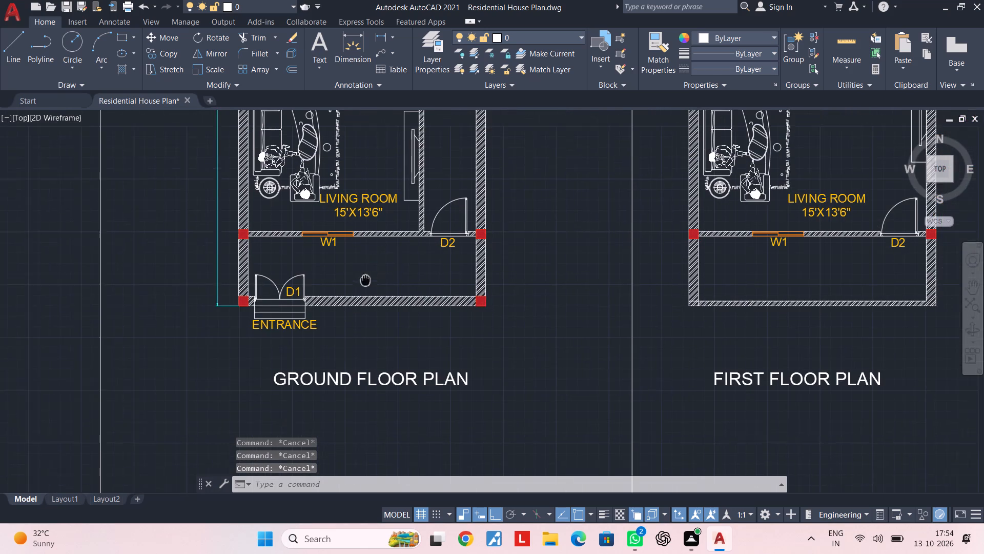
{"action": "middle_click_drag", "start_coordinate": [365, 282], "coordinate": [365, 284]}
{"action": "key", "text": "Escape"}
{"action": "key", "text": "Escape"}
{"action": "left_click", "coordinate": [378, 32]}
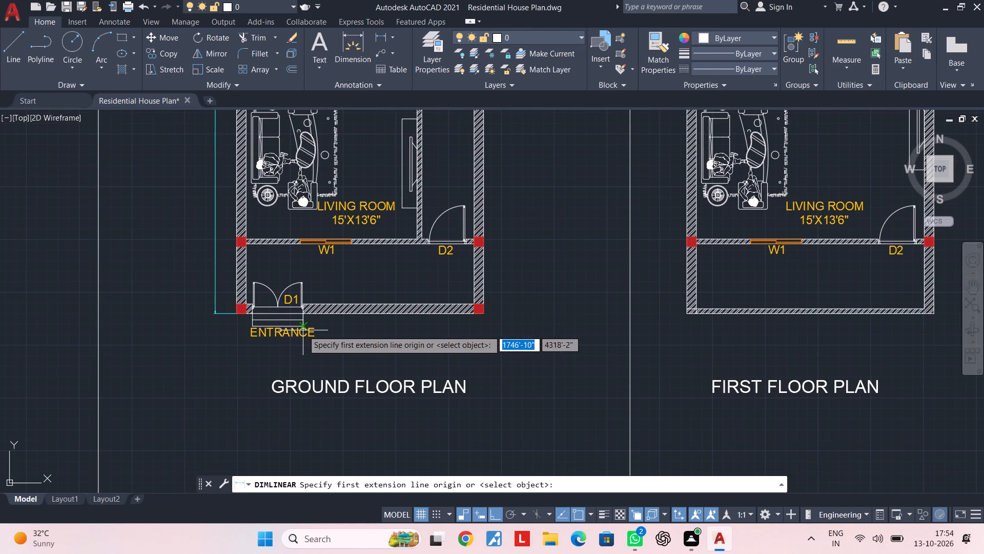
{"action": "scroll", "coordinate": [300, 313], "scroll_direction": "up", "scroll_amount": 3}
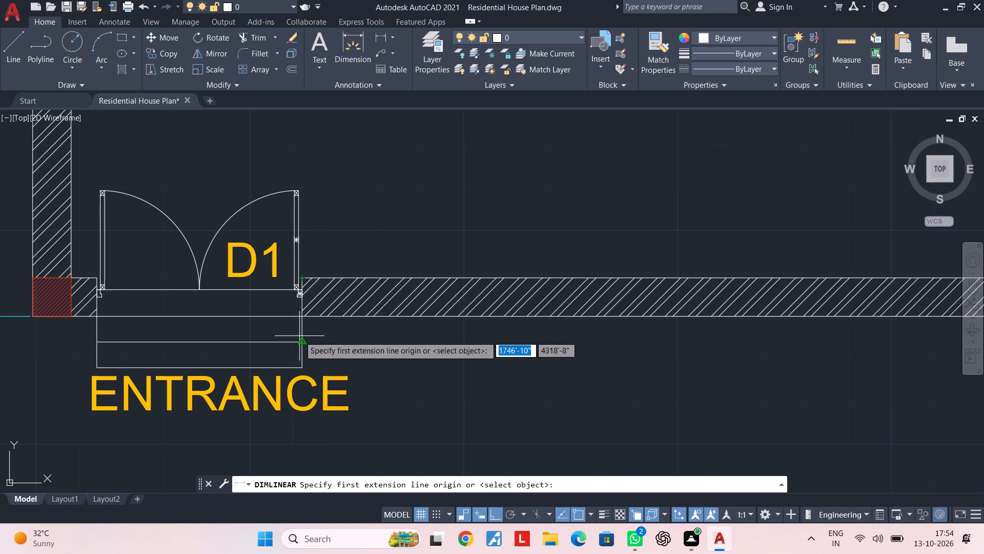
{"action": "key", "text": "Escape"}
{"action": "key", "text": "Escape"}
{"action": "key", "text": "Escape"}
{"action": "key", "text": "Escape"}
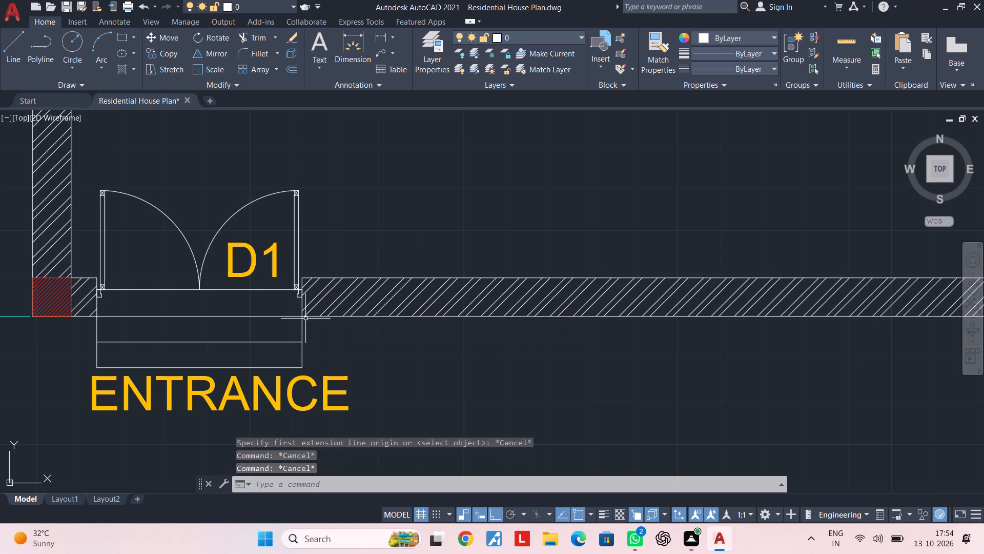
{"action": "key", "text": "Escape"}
Measure the ground floor plan's front wall from the entrance opening's inner edge to the far outer corner with a linear dimension.
{"action": "scroll", "coordinate": [413, 331], "scroll_direction": "down", "scroll_amount": 2}
{"action": "middle_click_drag", "start_coordinate": [506, 346], "coordinate": [432, 348]}
{"action": "key", "text": "space"}
{"action": "scroll", "coordinate": [303, 333], "scroll_direction": "up", "scroll_amount": 1}
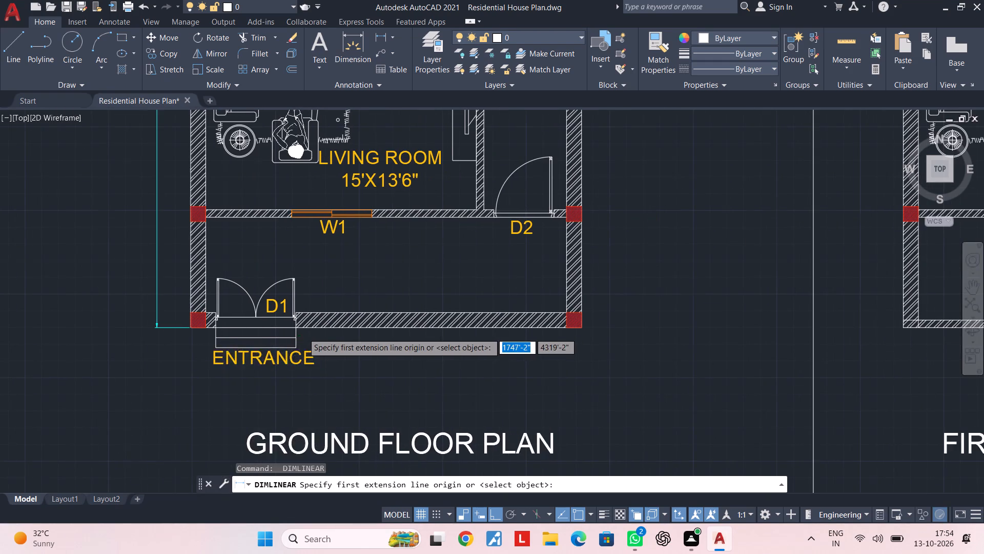
{"action": "scroll", "coordinate": [303, 333], "scroll_direction": "up", "scroll_amount": 1}
{"action": "left_click", "coordinate": [283, 323]}
{"action": "middle_click_drag", "start_coordinate": [552, 374], "coordinate": [286, 364]}
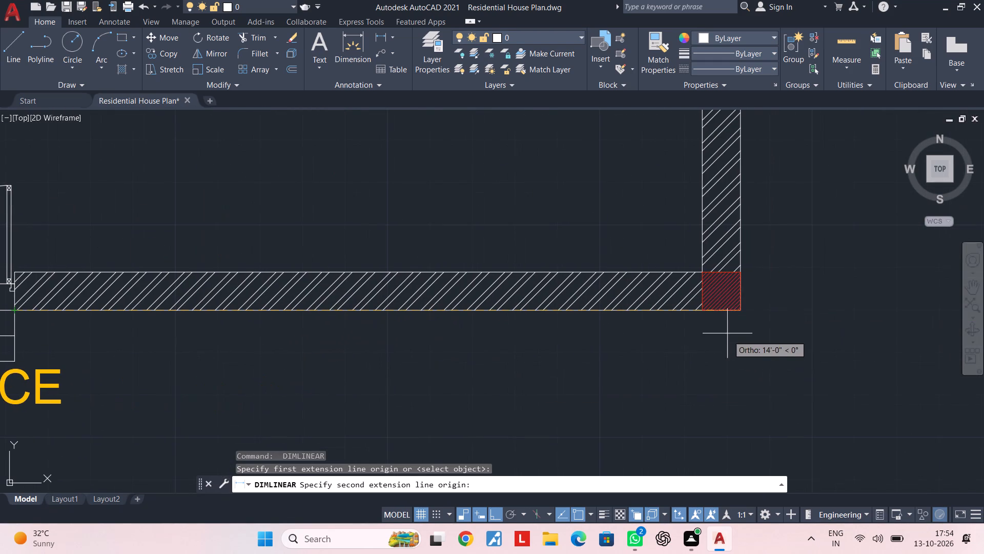
{"action": "left_click", "coordinate": [743, 310]}
{"action": "key", "text": "Escape"}
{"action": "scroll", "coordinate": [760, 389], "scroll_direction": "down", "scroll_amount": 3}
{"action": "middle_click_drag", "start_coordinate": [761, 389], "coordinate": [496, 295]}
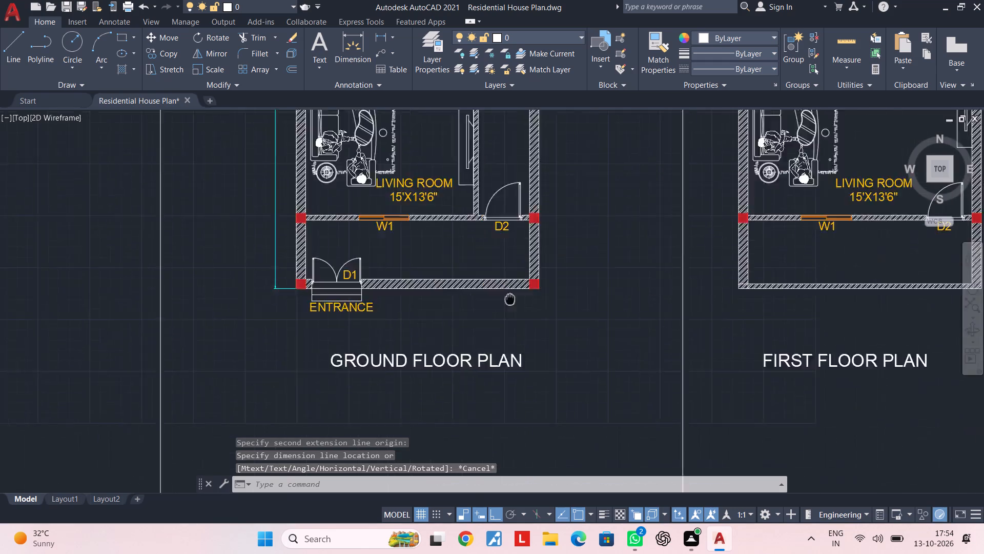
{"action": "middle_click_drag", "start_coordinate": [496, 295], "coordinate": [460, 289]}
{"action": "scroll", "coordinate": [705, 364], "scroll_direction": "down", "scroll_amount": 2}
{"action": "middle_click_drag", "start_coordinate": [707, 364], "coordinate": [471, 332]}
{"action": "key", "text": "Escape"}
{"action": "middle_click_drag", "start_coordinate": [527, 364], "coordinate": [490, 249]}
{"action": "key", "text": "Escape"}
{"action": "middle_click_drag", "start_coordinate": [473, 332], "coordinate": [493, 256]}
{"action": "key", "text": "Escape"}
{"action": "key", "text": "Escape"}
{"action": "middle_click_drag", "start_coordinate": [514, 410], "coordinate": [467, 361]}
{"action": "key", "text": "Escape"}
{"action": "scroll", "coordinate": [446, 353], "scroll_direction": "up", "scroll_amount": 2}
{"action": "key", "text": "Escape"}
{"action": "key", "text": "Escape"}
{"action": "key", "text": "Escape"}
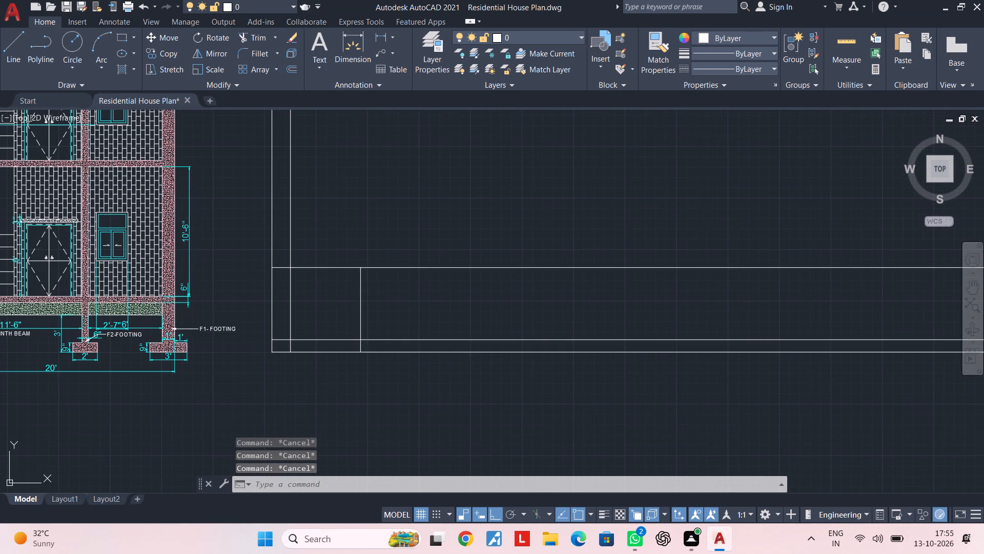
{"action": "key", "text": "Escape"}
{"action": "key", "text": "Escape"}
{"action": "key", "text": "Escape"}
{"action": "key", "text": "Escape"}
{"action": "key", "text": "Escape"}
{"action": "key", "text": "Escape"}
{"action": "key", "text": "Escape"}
Examine the ground floor, first floor and terrace plans, especially their front portions, as reference for the new drawing.
{"action": "scroll", "coordinate": [471, 303], "scroll_direction": "down", "scroll_amount": 2}
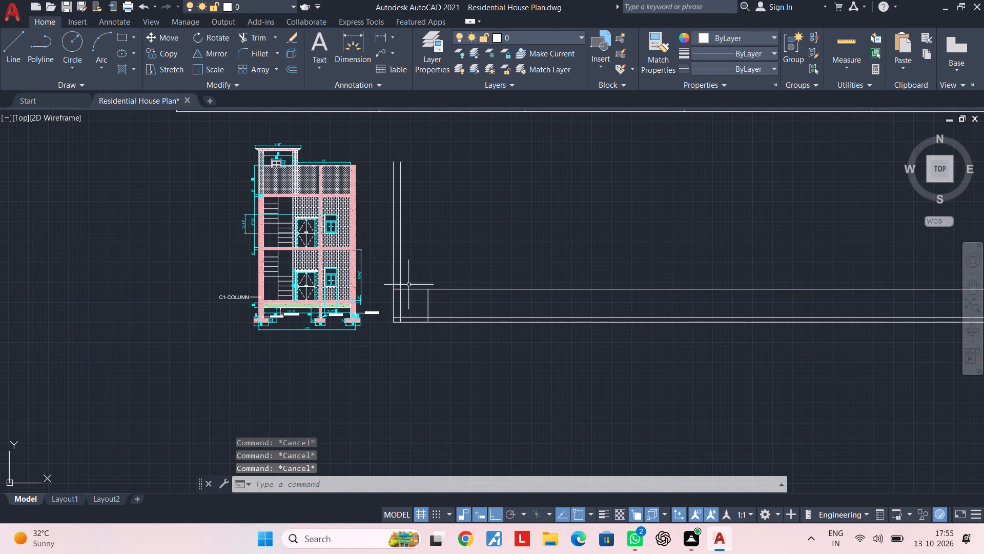
{"action": "scroll", "coordinate": [454, 258], "scroll_direction": "down", "scroll_amount": 2}
{"action": "middle_click_drag", "start_coordinate": [456, 255], "coordinate": [474, 363]}
{"action": "scroll", "coordinate": [470, 189], "scroll_direction": "up", "scroll_amount": 2}
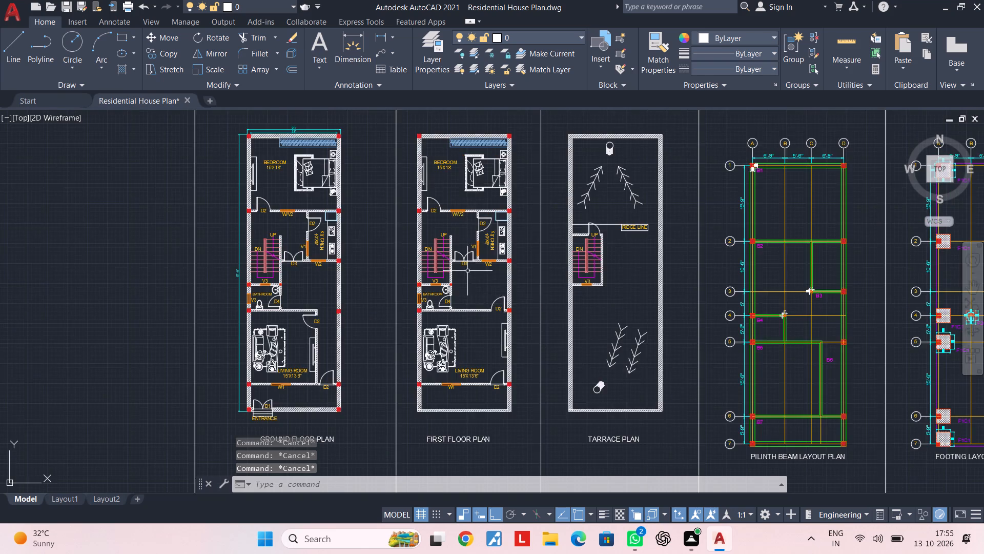
{"action": "scroll", "coordinate": [467, 271], "scroll_direction": "up", "scroll_amount": 2}
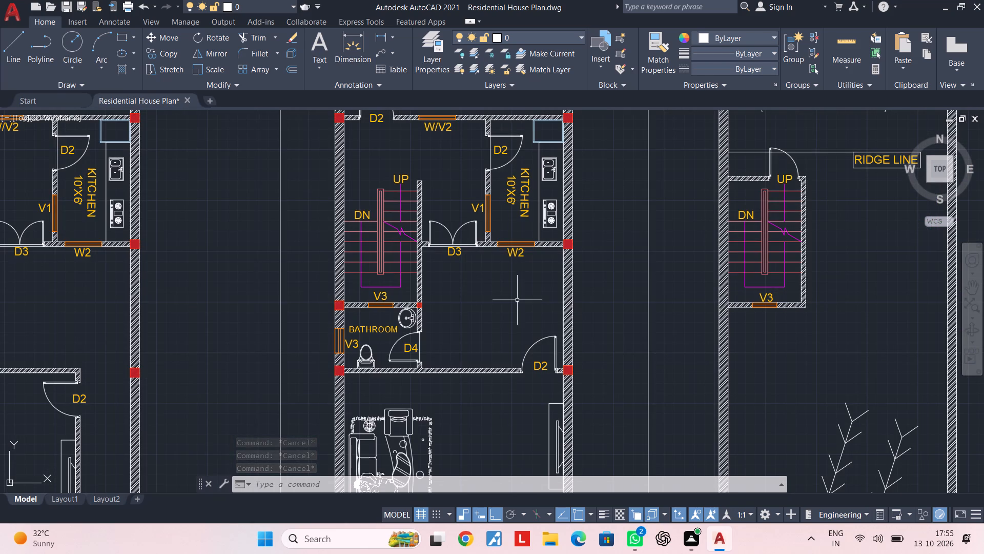
{"action": "middle_click_drag", "start_coordinate": [528, 288], "coordinate": [479, 288]}
{"action": "scroll", "coordinate": [479, 288], "scroll_direction": "down", "scroll_amount": 2}
{"action": "middle_click_drag", "start_coordinate": [479, 288], "coordinate": [459, 303]}
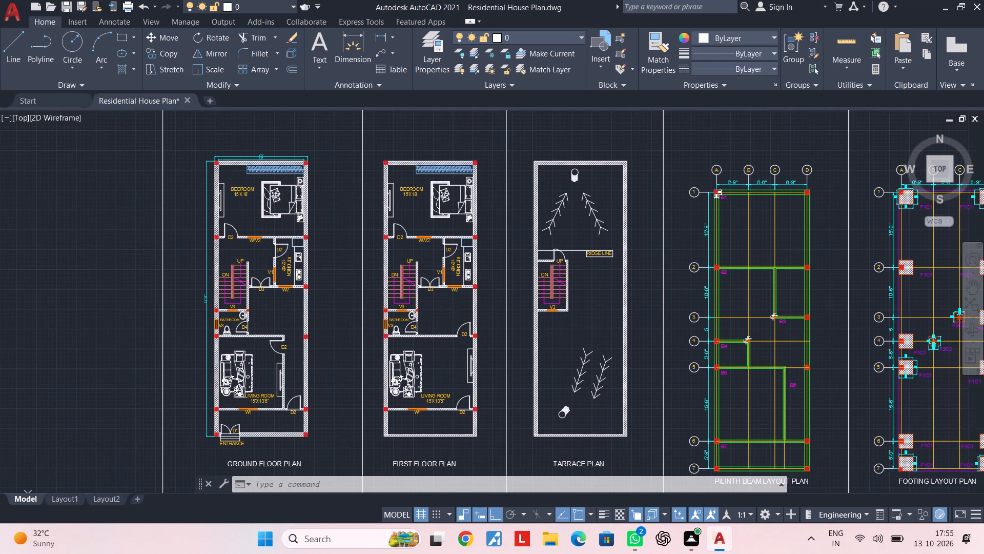
{"action": "middle_click_drag", "start_coordinate": [470, 305], "coordinate": [435, 298]}
{"action": "scroll", "coordinate": [410, 284], "scroll_direction": "up", "scroll_amount": 1}
{"action": "middle_click_drag", "start_coordinate": [409, 297], "coordinate": [412, 175]}
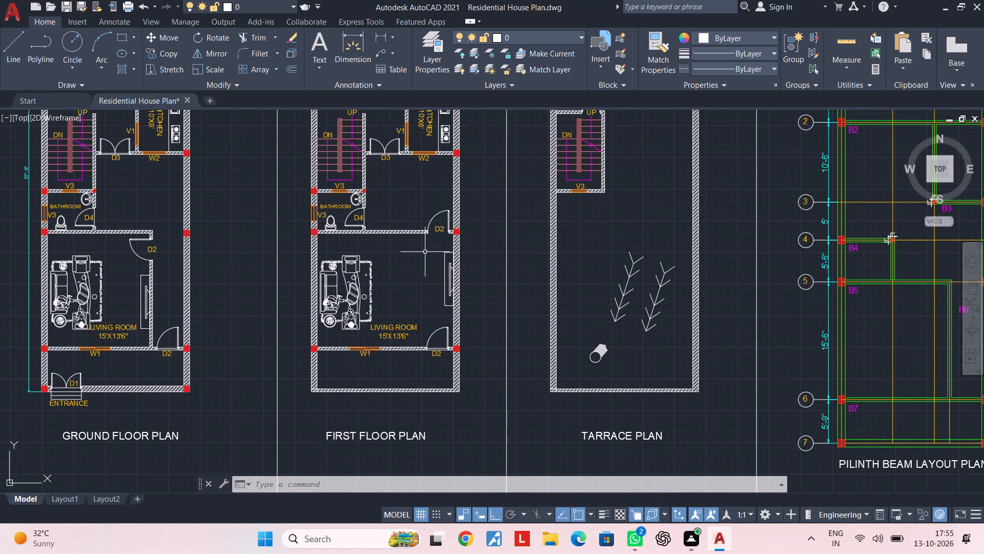
{"action": "middle_click_drag", "start_coordinate": [423, 254], "coordinate": [423, 231]}
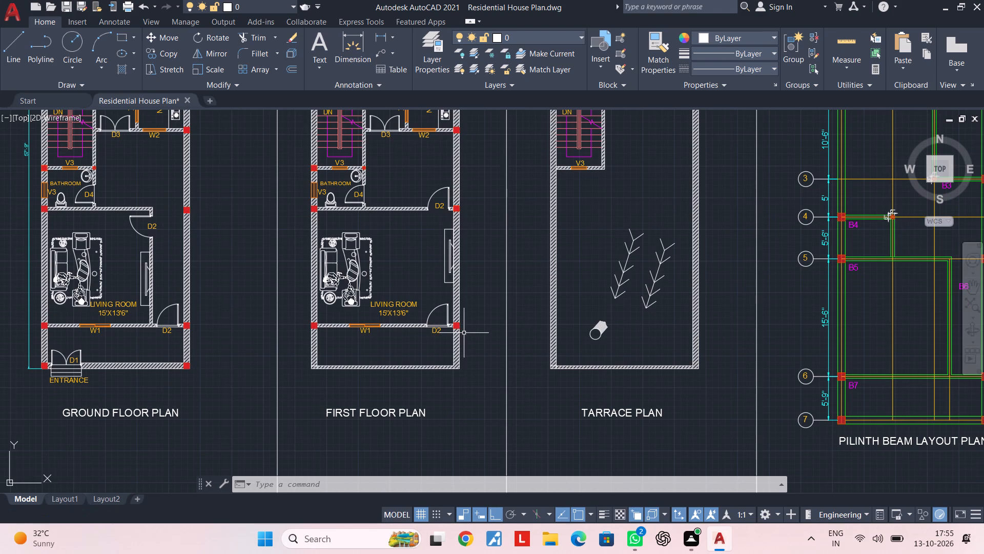
{"action": "middle_click_drag", "start_coordinate": [459, 332], "coordinate": [458, 192]}
{"action": "middle_click_drag", "start_coordinate": [439, 329], "coordinate": [445, 157]}
{"action": "scroll", "coordinate": [439, 221], "scroll_direction": "down", "scroll_amount": 1}
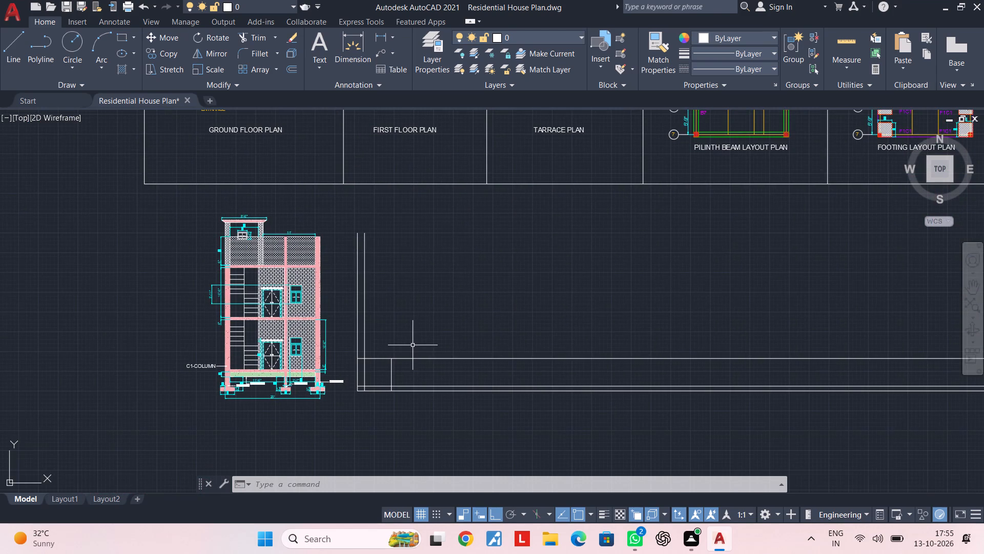
Offset the short trimmed vertical construction line by 14' to the side away from the section.
{"action": "key", "text": "Escape"}
{"action": "key", "text": "Escape"}
{"action": "key", "text": "Escape"}
{"action": "key", "text": "Escape"}
{"action": "key", "text": "Escape"}
{"action": "middle_click_drag", "start_coordinate": [410, 368], "coordinate": [444, 365]}
{"action": "scroll", "coordinate": [436, 372], "scroll_direction": "up", "scroll_amount": 2}
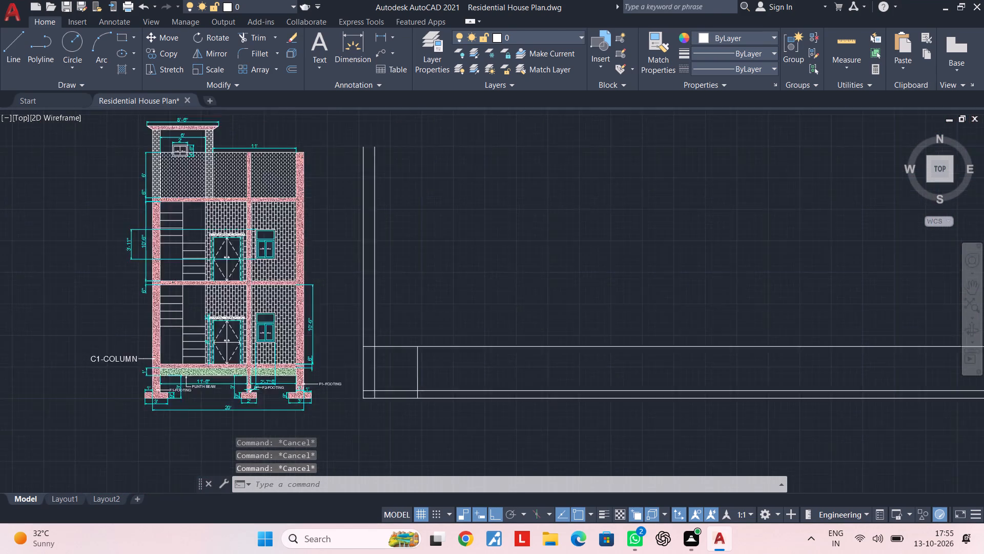
{"action": "middle_click_drag", "start_coordinate": [440, 368], "coordinate": [453, 352]}
{"action": "key", "text": "Escape"}
{"action": "key", "text": "Escape"}
{"action": "key", "text": "Escape"}
{"action": "type", "text": "OF 14'"}
{"action": "key", "text": "Return"}
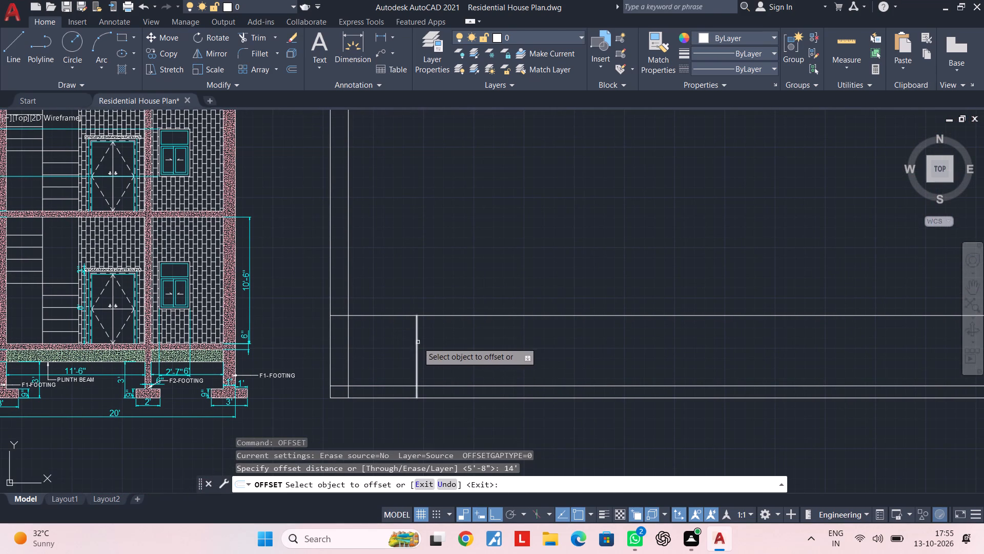
{"action": "left_click", "coordinate": [418, 347]}
{"action": "left_click", "coordinate": [538, 350]}
{"action": "scroll", "coordinate": [585, 348], "scroll_direction": "down", "scroll_amount": 2}
{"action": "middle_click_drag", "start_coordinate": [584, 348], "coordinate": [512, 343]}
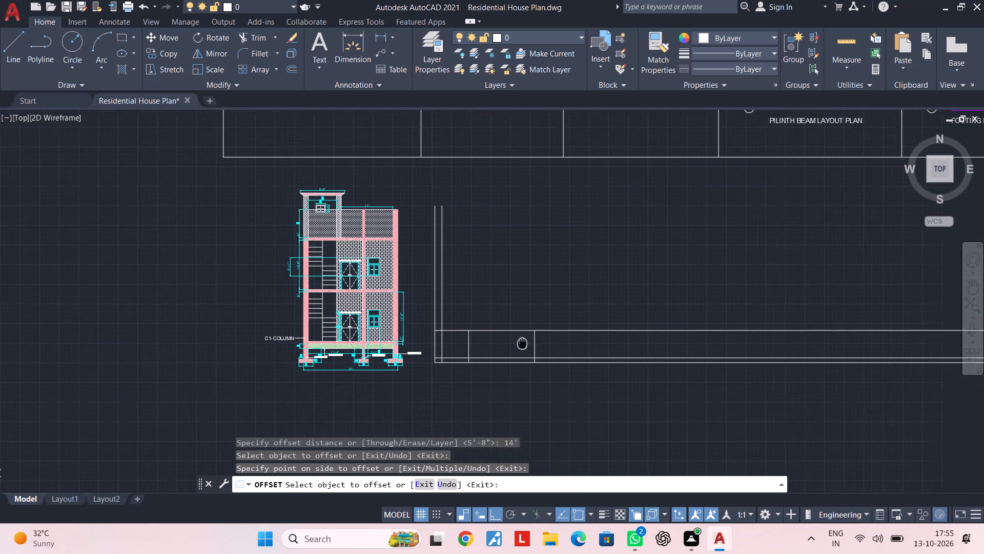
{"action": "middle_click_drag", "start_coordinate": [512, 343], "coordinate": [492, 346]}
{"action": "scroll", "coordinate": [503, 343], "scroll_direction": "down", "scroll_amount": 2}
{"action": "middle_click_drag", "start_coordinate": [505, 354], "coordinate": [510, 358]}
{"action": "scroll", "coordinate": [510, 358], "scroll_direction": "up", "scroll_amount": 4}
{"action": "middle_click_drag", "start_coordinate": [504, 368], "coordinate": [598, 363]}
{"action": "key", "text": "Escape"}
{"action": "key", "text": "Escape"}
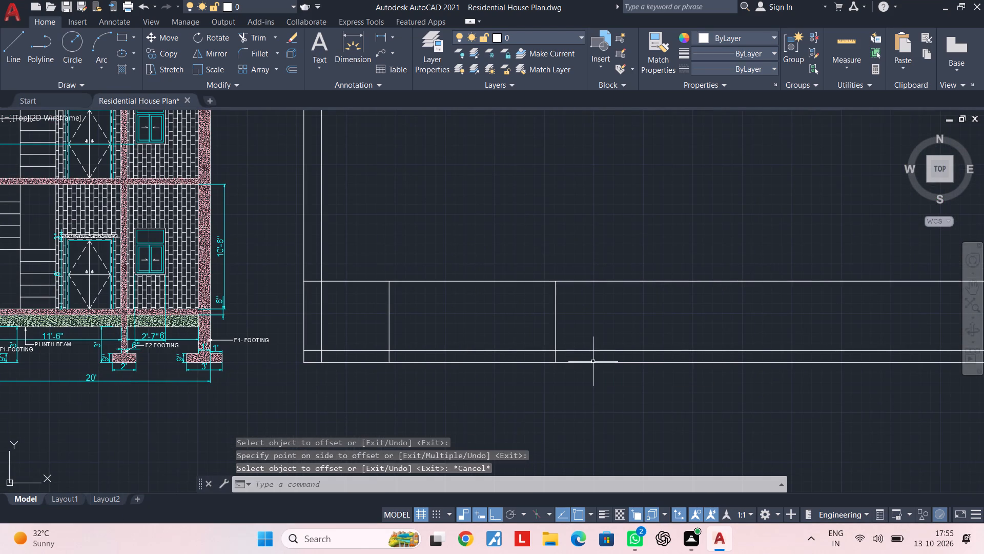
Trim the three horizontal construction lines where they run past the outermost vertical line, on the side away from the section.
{"action": "key", "text": "Escape"}
{"action": "key", "text": "Escape"}
{"action": "key", "text": "Escape"}
{"action": "key", "text": "Escape"}
{"action": "key", "text": "Escape"}
{"action": "key", "text": "Escape"}
{"action": "key", "text": "Escape"}
{"action": "key", "text": "t"}
{"action": "key", "text": "r"}
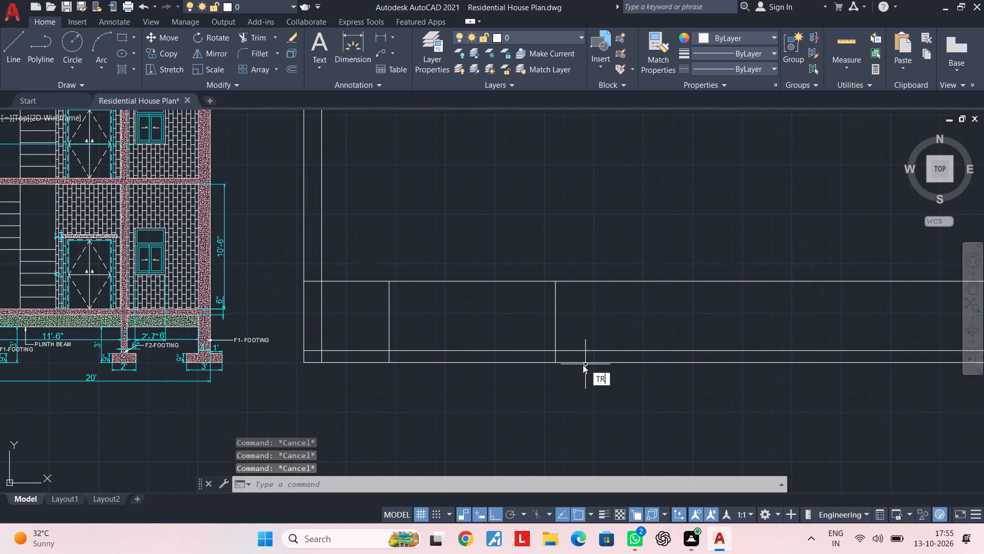
{"action": "key", "text": "space"}
{"action": "left_click", "coordinate": [603, 424]}
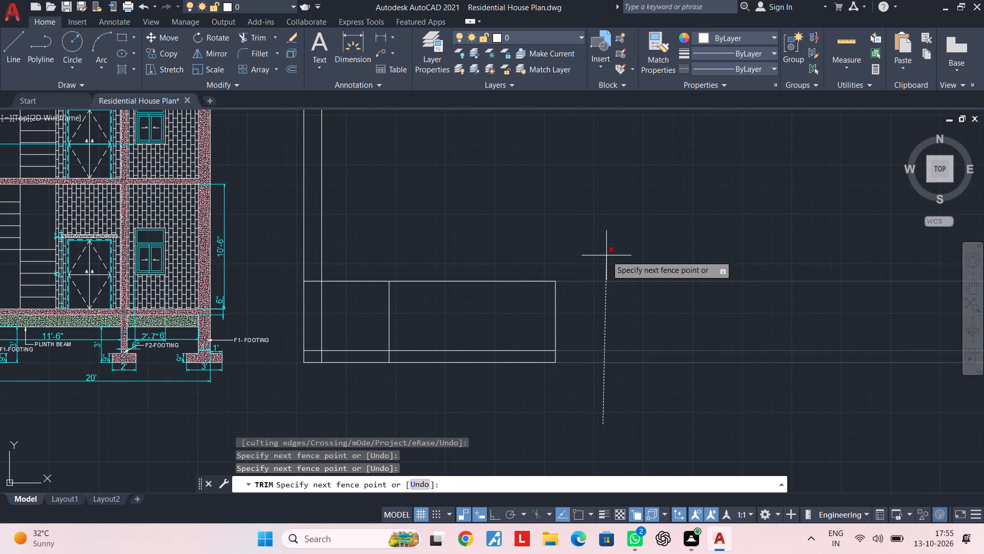
{"action": "left_click", "coordinate": [606, 257]}
{"action": "key", "text": "Escape"}
{"action": "middle_click_drag", "start_coordinate": [458, 322], "coordinate": [523, 353]}
{"action": "key", "text": "Escape"}
{"action": "key", "text": "Escape"}
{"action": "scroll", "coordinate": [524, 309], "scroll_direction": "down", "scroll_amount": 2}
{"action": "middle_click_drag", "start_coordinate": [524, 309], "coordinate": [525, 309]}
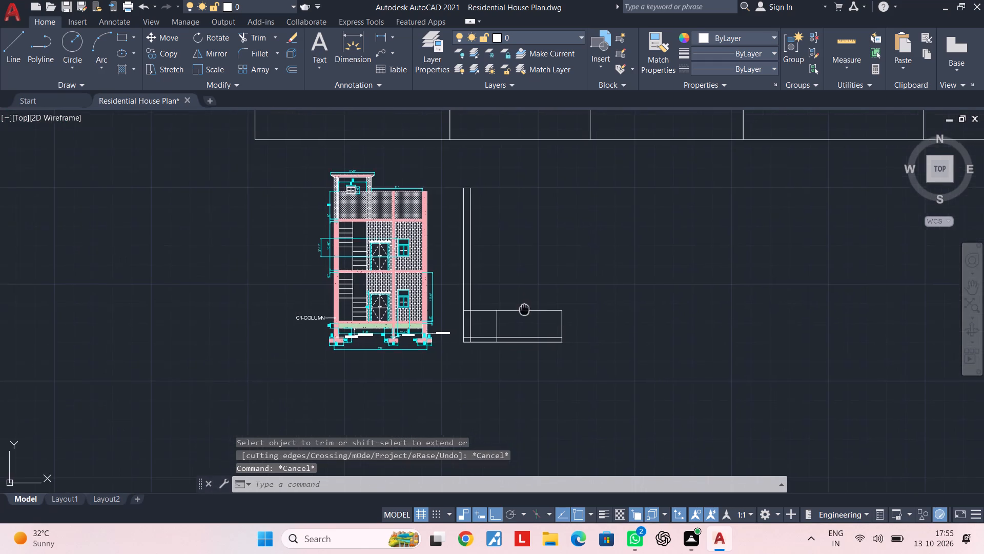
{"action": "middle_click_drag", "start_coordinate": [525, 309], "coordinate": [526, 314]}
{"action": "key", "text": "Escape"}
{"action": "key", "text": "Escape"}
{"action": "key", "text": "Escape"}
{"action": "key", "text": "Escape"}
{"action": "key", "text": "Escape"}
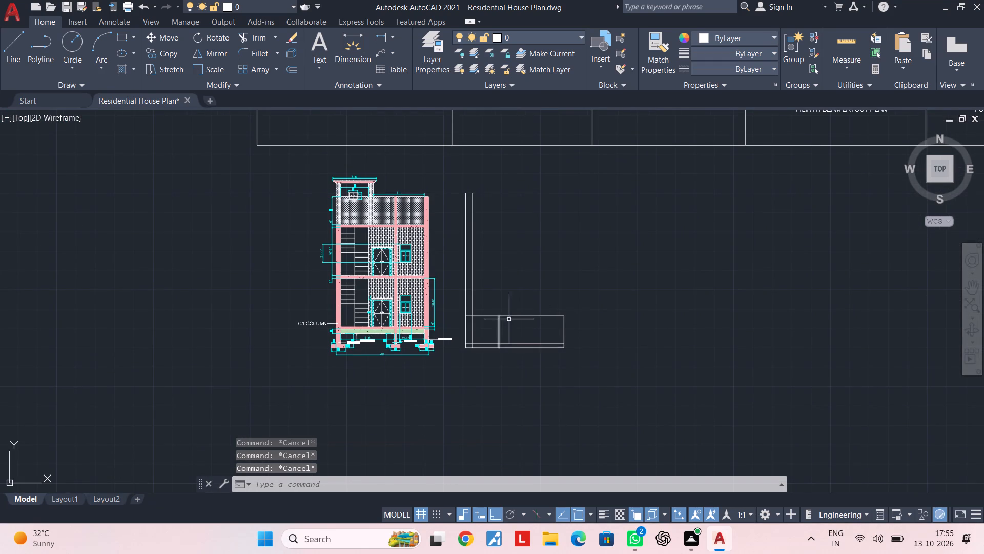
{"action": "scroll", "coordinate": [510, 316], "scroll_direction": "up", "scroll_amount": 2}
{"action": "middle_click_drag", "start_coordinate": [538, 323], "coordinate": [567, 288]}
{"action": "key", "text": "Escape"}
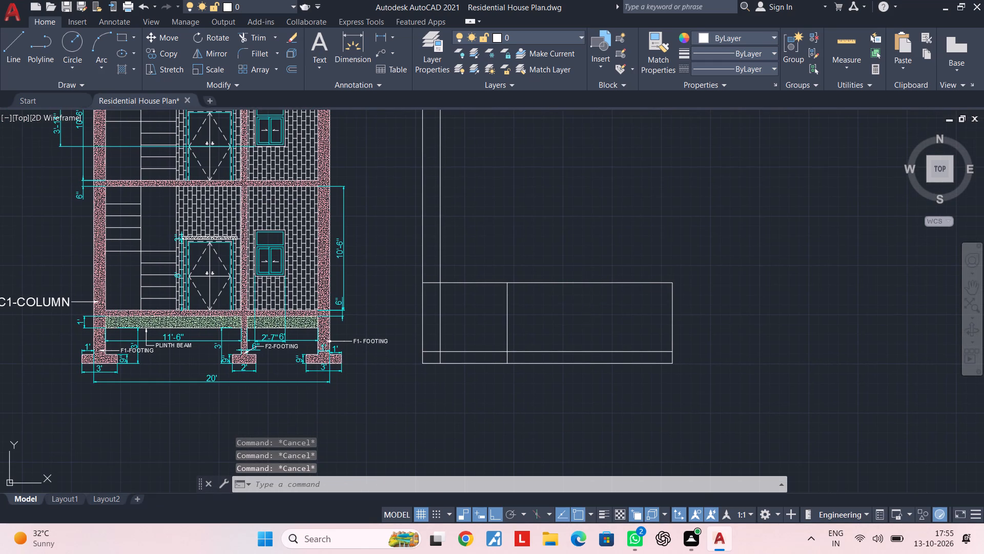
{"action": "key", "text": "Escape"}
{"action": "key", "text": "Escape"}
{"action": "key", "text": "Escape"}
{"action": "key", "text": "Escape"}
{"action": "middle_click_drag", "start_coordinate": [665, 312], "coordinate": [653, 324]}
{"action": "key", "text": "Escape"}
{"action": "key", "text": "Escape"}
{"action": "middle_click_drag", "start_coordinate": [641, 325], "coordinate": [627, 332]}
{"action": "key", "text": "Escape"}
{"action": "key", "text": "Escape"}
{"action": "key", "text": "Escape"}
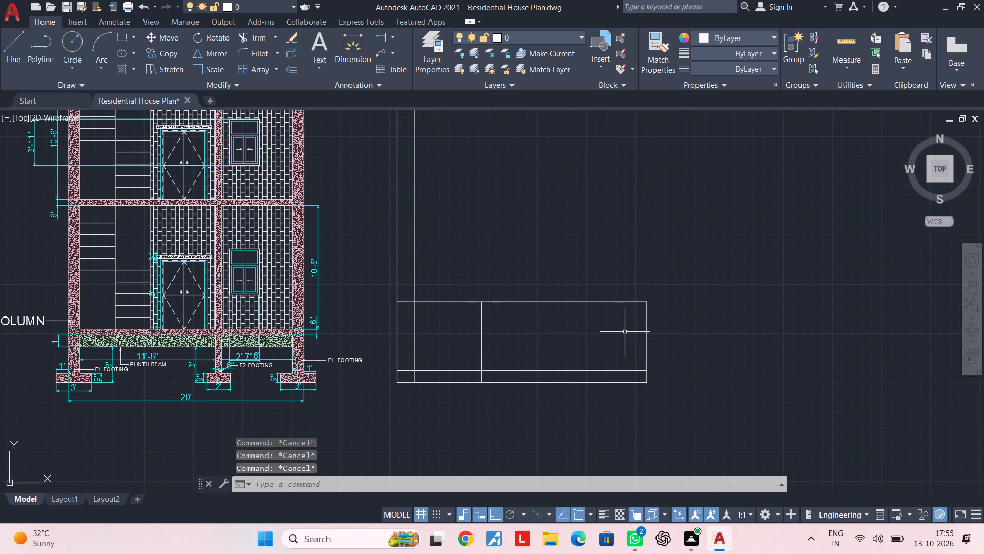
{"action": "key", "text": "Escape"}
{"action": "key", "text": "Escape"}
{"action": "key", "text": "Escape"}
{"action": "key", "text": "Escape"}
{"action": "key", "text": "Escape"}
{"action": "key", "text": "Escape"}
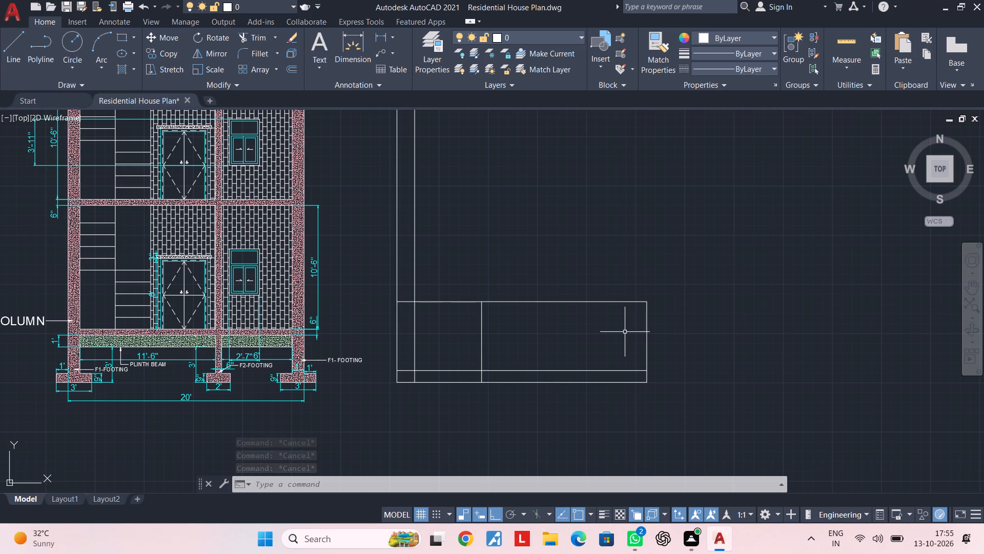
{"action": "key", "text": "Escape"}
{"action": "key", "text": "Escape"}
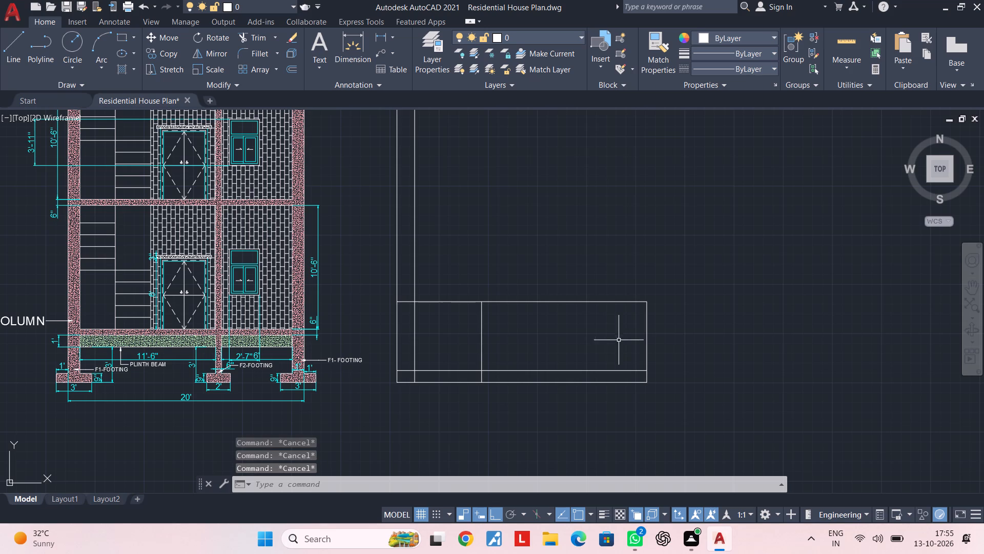
Offset the horizontal line just above the base line upward by 6' in the new drawing.
{"action": "middle_click_drag", "start_coordinate": [631, 340], "coordinate": [540, 340]}
{"action": "key", "text": "Escape"}
{"action": "key", "text": "Escape"}
{"action": "type", "text": "OF"}
{"action": "key", "text": "space"}
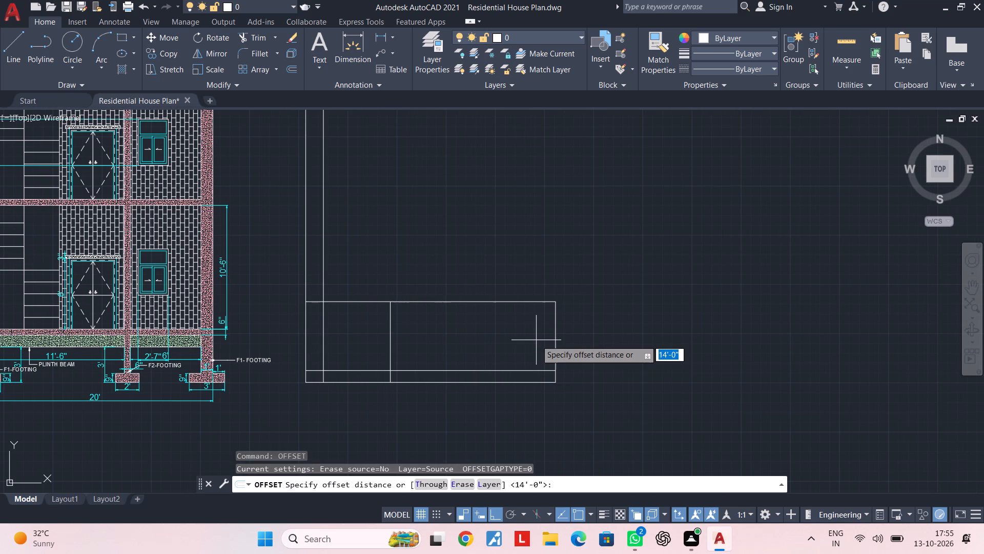
{"action": "type", "text": "6'"}
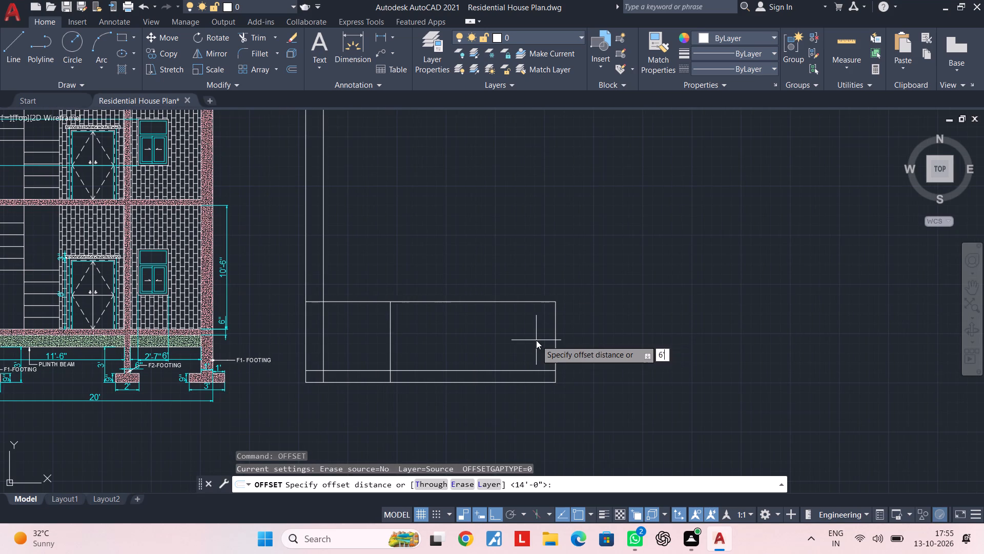
{"action": "key", "text": "Return"}
{"action": "left_click", "coordinate": [523, 371]}
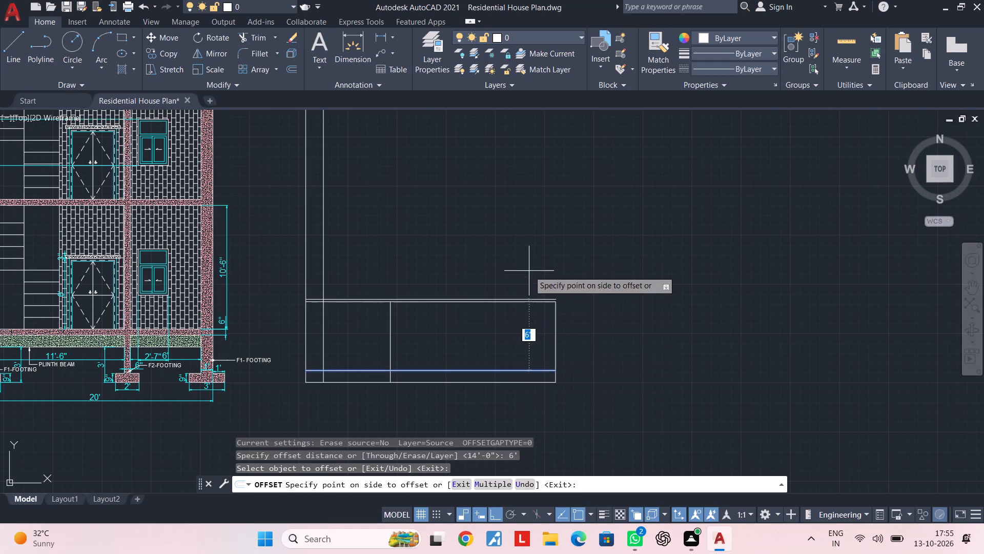
{"action": "left_click", "coordinate": [529, 269]}
{"action": "key", "text": "Escape"}
{"action": "scroll", "coordinate": [561, 316], "scroll_direction": "up", "scroll_amount": 2}
{"action": "key", "text": "Escape"}
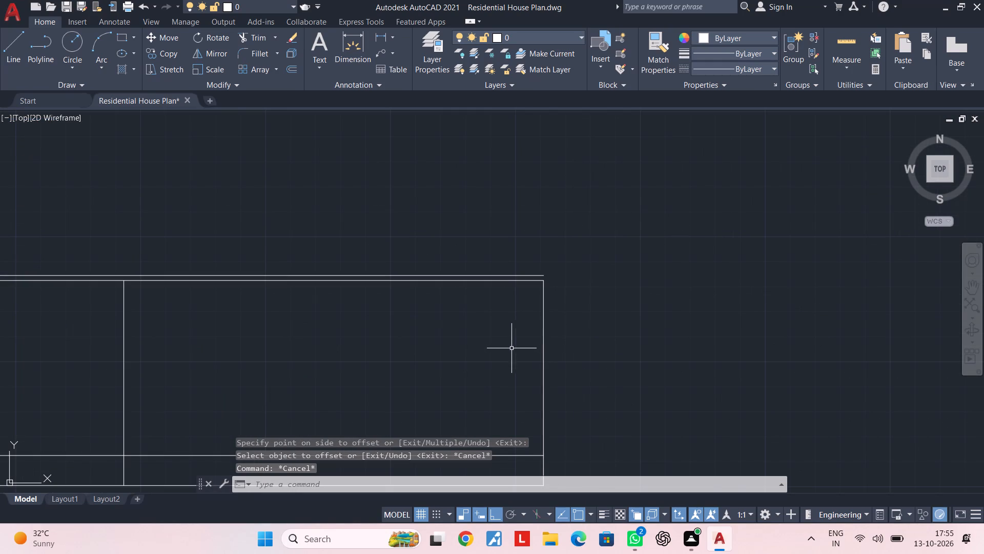
{"action": "key", "text": "Escape"}
{"action": "key", "text": "Escape"}
{"action": "key", "text": "Escape"}
{"action": "key", "text": "Escape"}
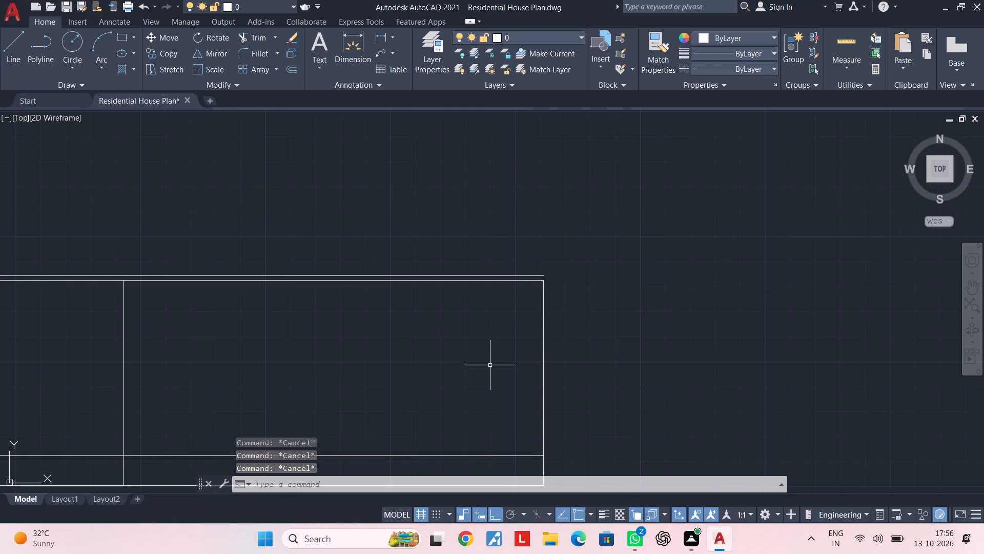
Extend the outermost vertical line and the middle short vertical line up to the new topmost horizontal line.
{"action": "key", "text": "e"}
{"action": "key", "text": "x"}
{"action": "key", "text": "space"}
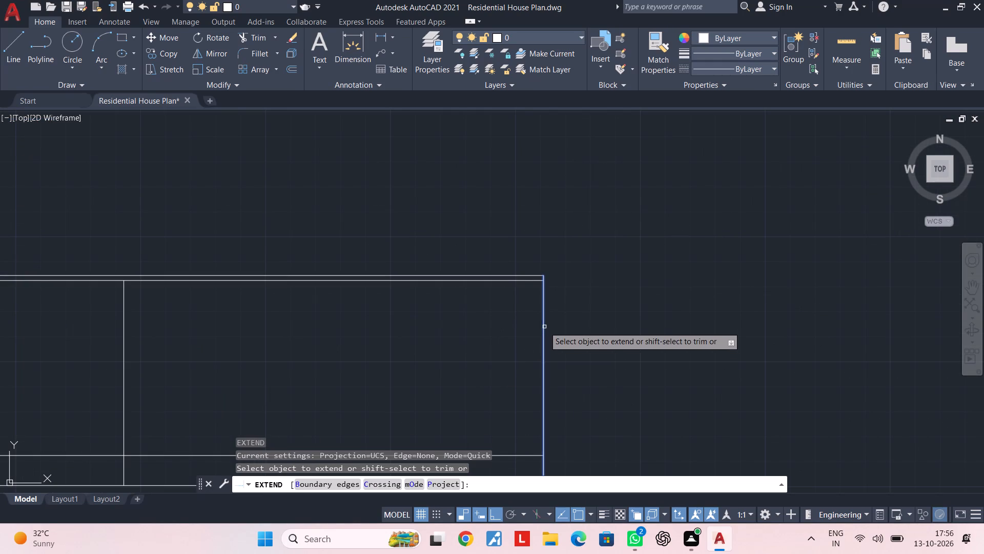
{"action": "left_click", "coordinate": [544, 327]}
{"action": "key", "text": "Escape"}
{"action": "middle_click_drag", "start_coordinate": [246, 329], "coordinate": [544, 348]}
{"action": "key", "text": "Escape"}
{"action": "key", "text": "Escape"}
{"action": "key", "text": "e"}
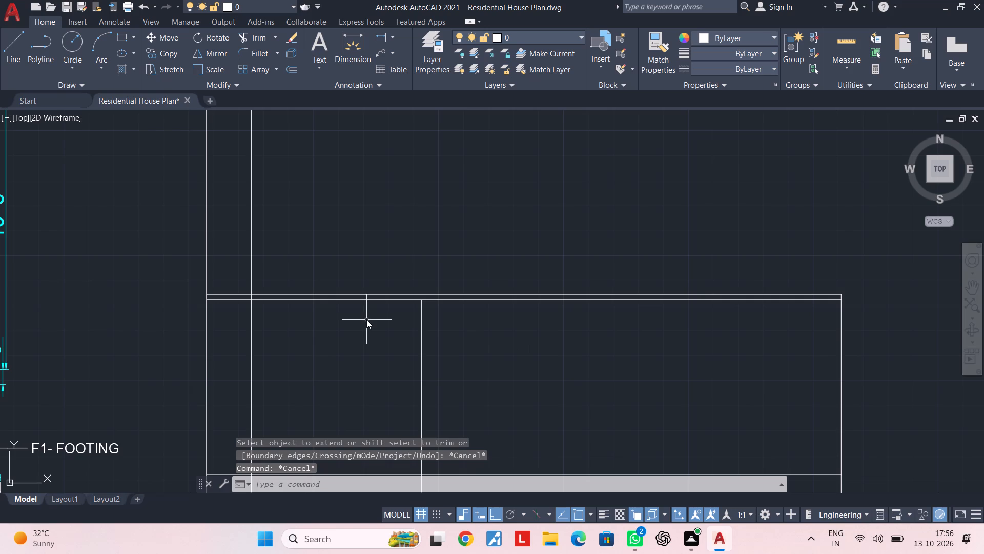
{"action": "key", "text": "x"}
{"action": "key", "text": "space"}
{"action": "left_click", "coordinate": [420, 313]}
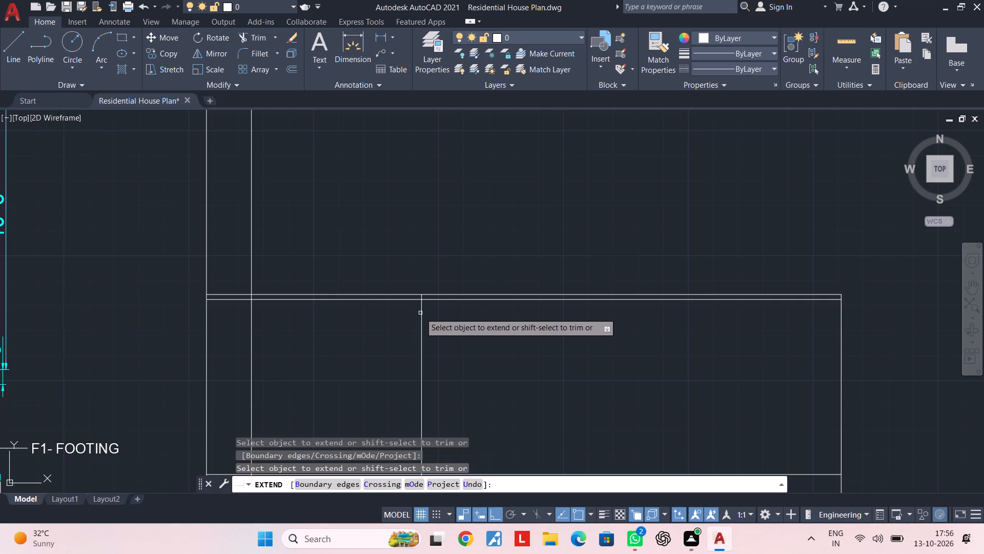
{"action": "key", "text": "Escape"}
{"action": "key", "text": "Escape"}
Trim the lower of the two closely spaced upper horizontal lines so it spans only between the inner wall line and middle vertical.
{"action": "type", "text": "TR"}
{"action": "key", "text": "space"}
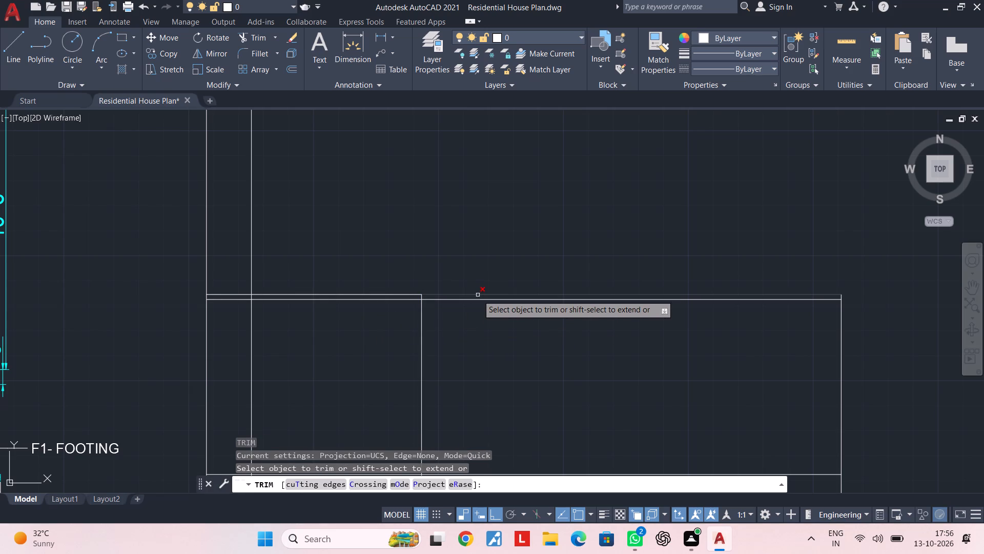
{"action": "left_click", "coordinate": [452, 300]}
{"action": "middle_click_drag", "start_coordinate": [441, 323], "coordinate": [569, 311]}
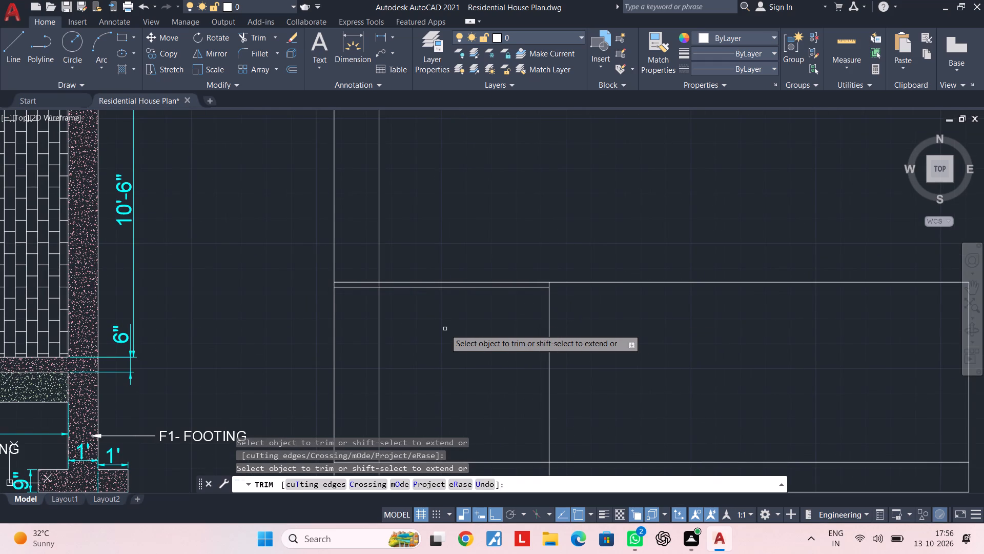
{"action": "left_click", "coordinate": [364, 286]}
{"action": "key", "text": "Escape"}
{"action": "key", "text": "Escape"}
{"action": "middle_click_drag", "start_coordinate": [460, 322], "coordinate": [455, 294]}
{"action": "scroll", "coordinate": [459, 319], "scroll_direction": "down", "scroll_amount": 1}
{"action": "key", "text": "Escape"}
{"action": "key", "text": "Escape"}
{"action": "middle_click_drag", "start_coordinate": [450, 299], "coordinate": [452, 287]}
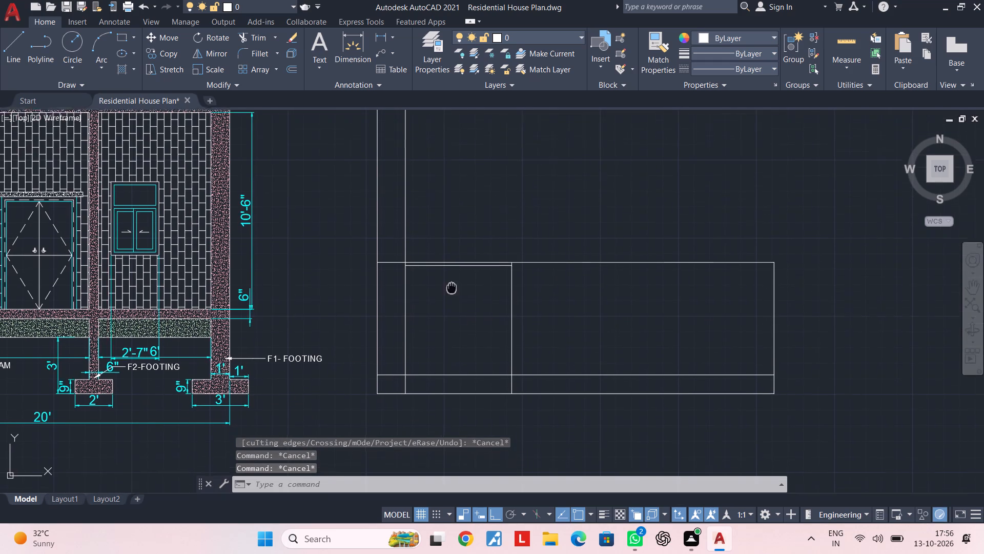
{"action": "key", "text": "Escape"}
{"action": "middle_click_drag", "start_coordinate": [452, 287], "coordinate": [453, 284]}
{"action": "key", "text": "Escape"}
{"action": "key", "text": "Escape"}
{"action": "key", "text": "Escape"}
{"action": "key", "text": "Escape"}
{"action": "key", "text": "Escape"}
{"action": "key", "text": "Escape"}
{"action": "key", "text": "Escape"}
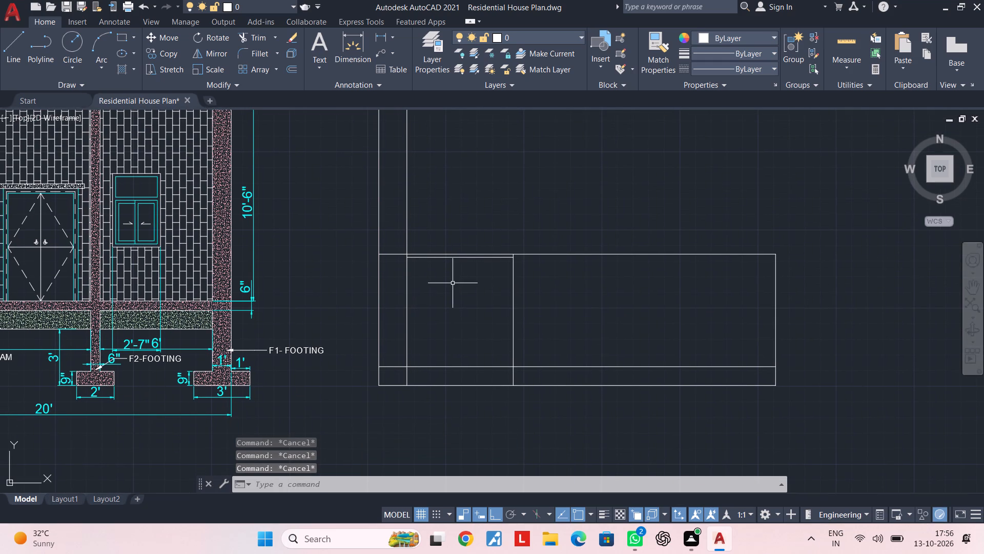
Measure the gap between the two closely spaced upper horizontal lines with a linear dimension.
{"action": "scroll", "coordinate": [430, 284], "scroll_direction": "up", "scroll_amount": 3}
{"action": "middle_click_drag", "start_coordinate": [420, 280], "coordinate": [420, 359]}
{"action": "left_click", "coordinate": [379, 35]}
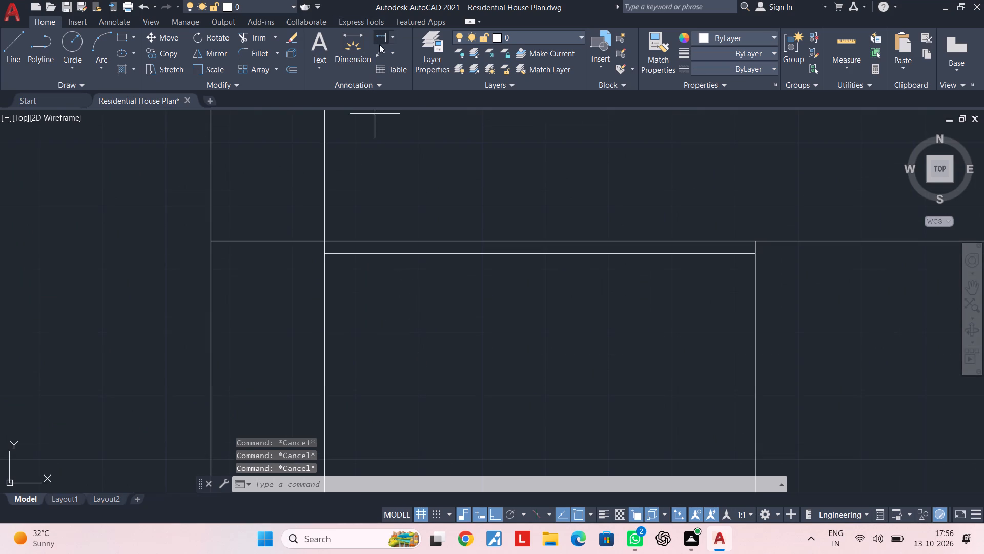
{"action": "left_click", "coordinate": [323, 242]}
{"action": "left_click", "coordinate": [325, 255]}
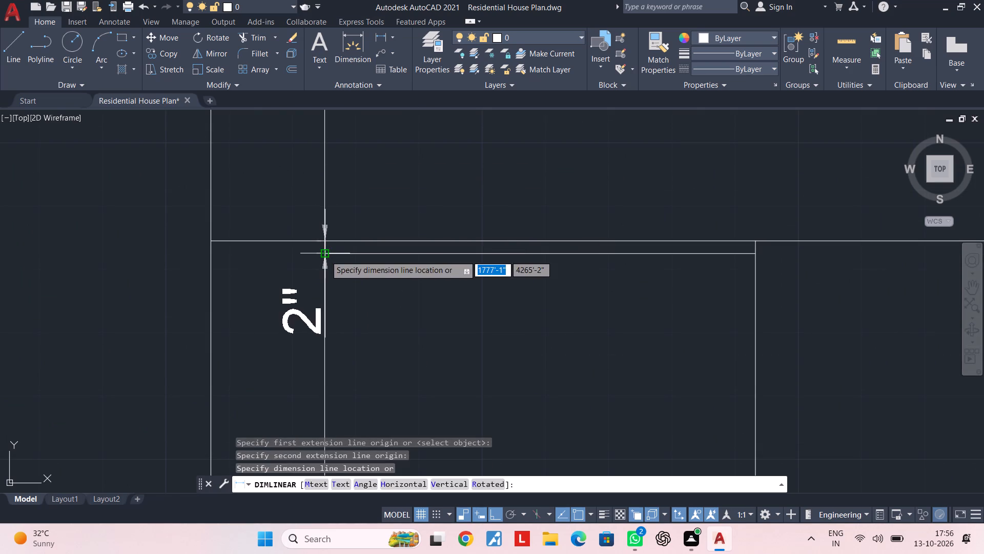
{"action": "key", "text": "Escape"}
{"action": "key", "text": "Escape"}
{"action": "key", "text": "Escape"}
{"action": "key", "text": "Escape"}
Offset the inner wall line by 2" into the bay between it and the middle vertical.
{"action": "type", "text": "OF 2\""}
{"action": "key", "text": "Return"}
{"action": "left_click", "coordinate": [325, 294]}
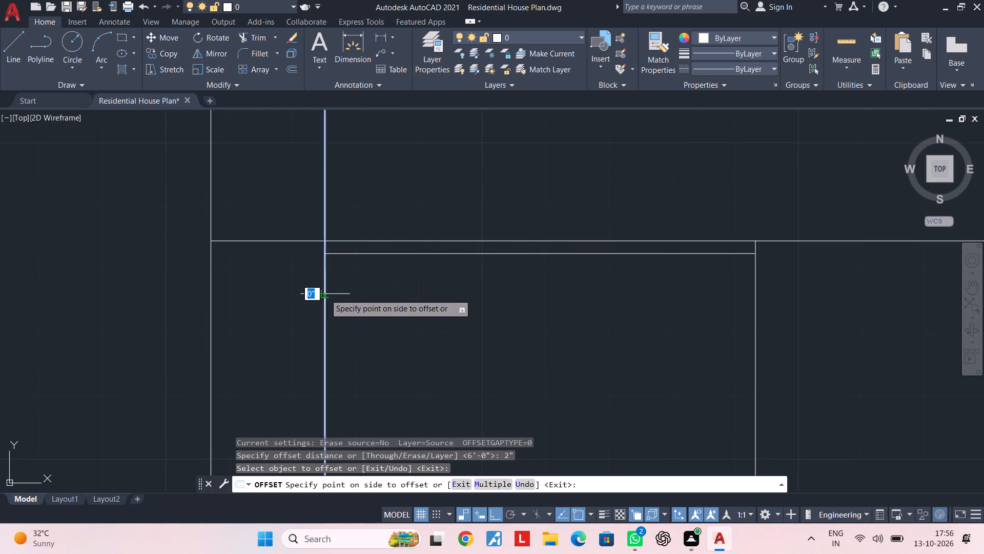
{"action": "left_click", "coordinate": [393, 295]}
{"action": "key", "text": "Escape"}
{"action": "key", "text": "Escape"}
Trim the new 2" offset vertical above the topmost horizontal line and below the horizontal line just above the base.
{"action": "key", "text": "t"}
{"action": "key", "text": "r"}
{"action": "key", "text": "space"}
{"action": "left_click", "coordinate": [366, 217]}
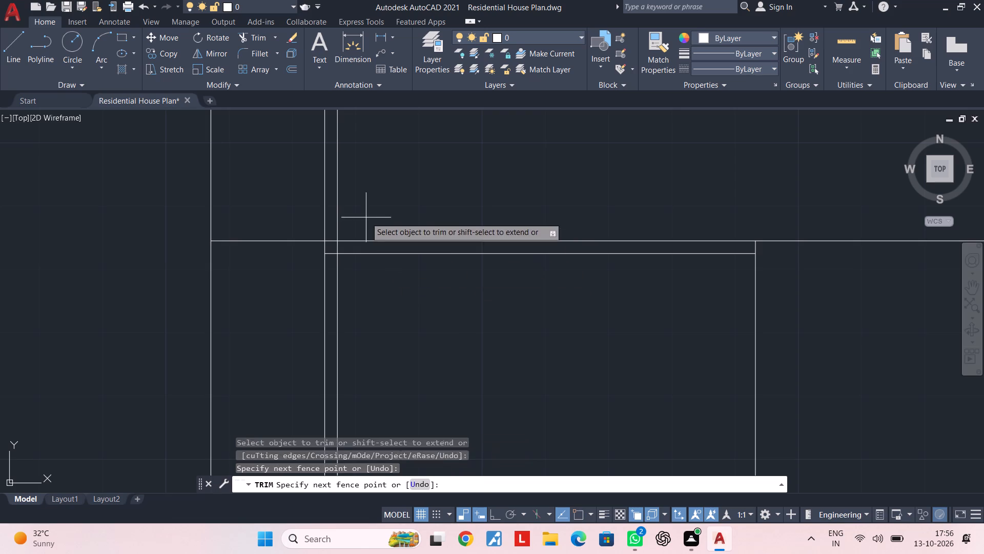
{"action": "left_click", "coordinate": [327, 230]}
{"action": "key", "text": "Escape"}
{"action": "middle_click_drag", "start_coordinate": [444, 309], "coordinate": [403, 248]}
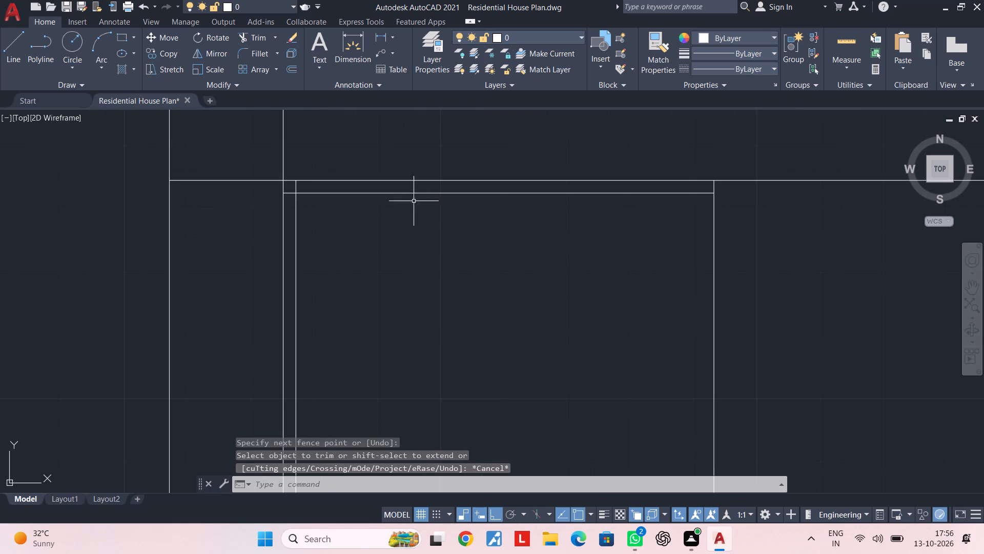
{"action": "key", "text": "Escape"}
{"action": "key", "text": "Escape"}
{"action": "scroll", "coordinate": [416, 230], "scroll_direction": "down", "scroll_amount": 2}
{"action": "middle_click_drag", "start_coordinate": [442, 244], "coordinate": [415, 255]}
{"action": "key", "text": "Escape"}
{"action": "key", "text": "Escape"}
{"action": "key", "text": "Escape"}
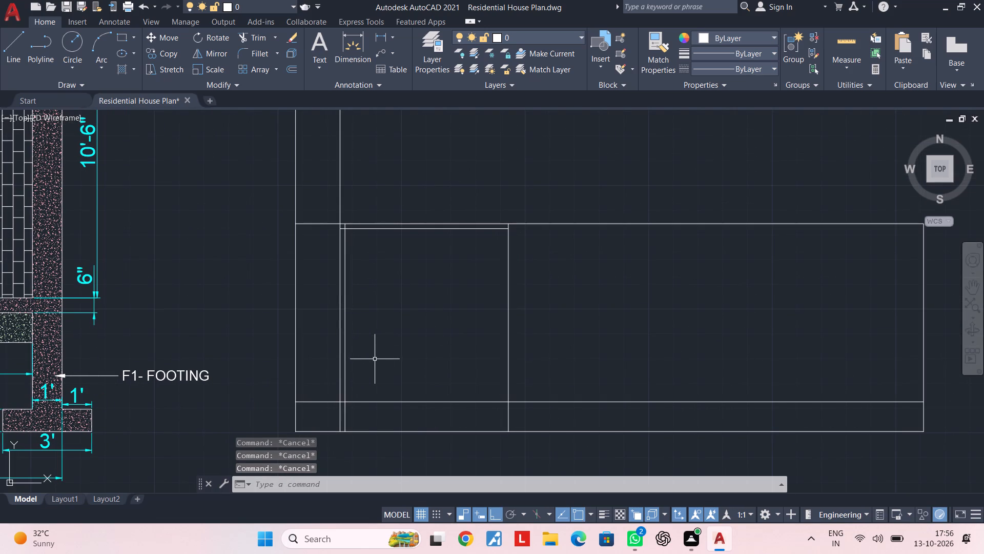
{"action": "key", "text": "t"}
{"action": "key", "text": "r"}
{"action": "key", "text": "space"}
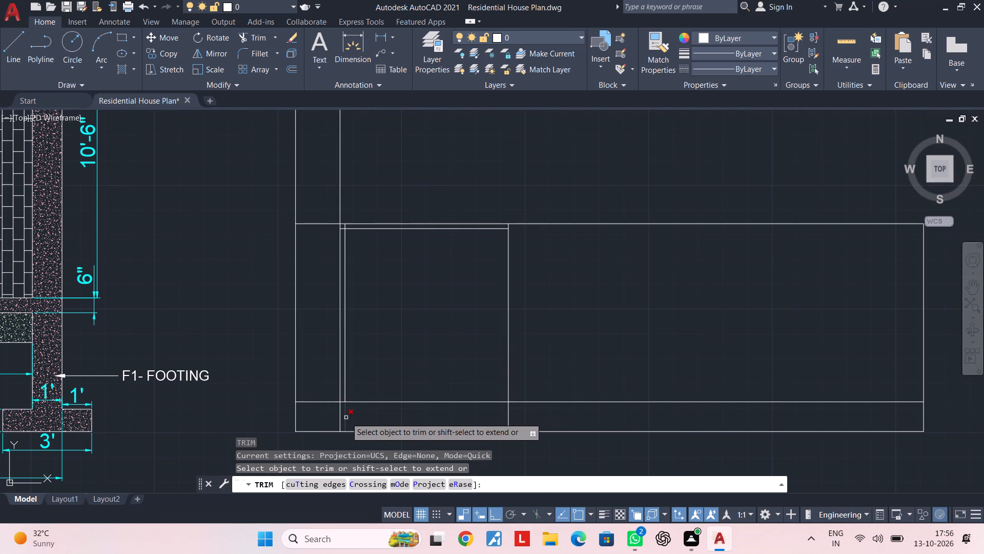
{"action": "left_click", "coordinate": [345, 418]}
{"action": "key", "text": "Escape"}
{"action": "key", "text": "Escape"}
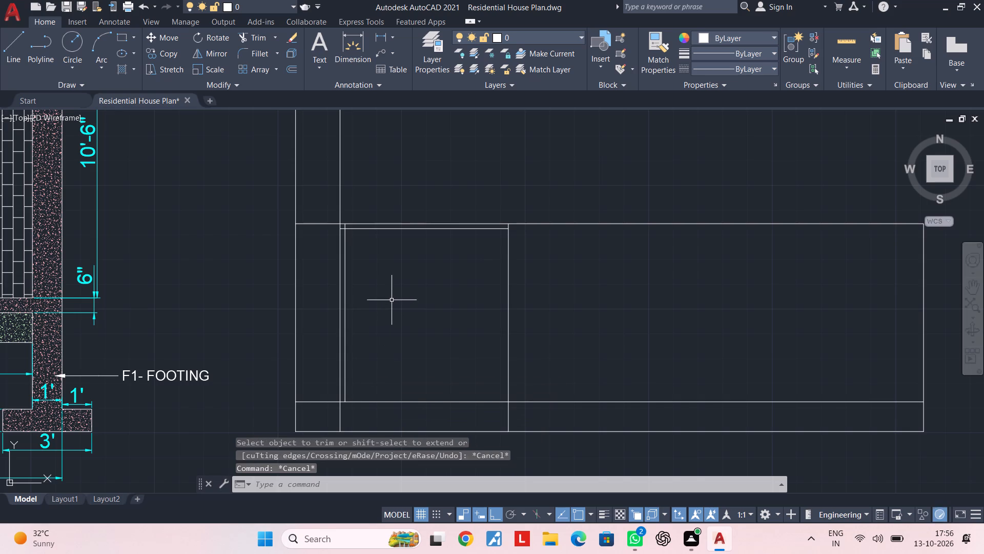
Offset the middle vertical line by 2" into the bay, toward the inner wall line.
{"action": "key", "text": "Escape"}
{"action": "key", "text": "Escape"}
{"action": "type", "text": "OF"}
{"action": "key", "text": "space"}
{"action": "type", "text": "2\""}
{"action": "key", "text": "Return"}
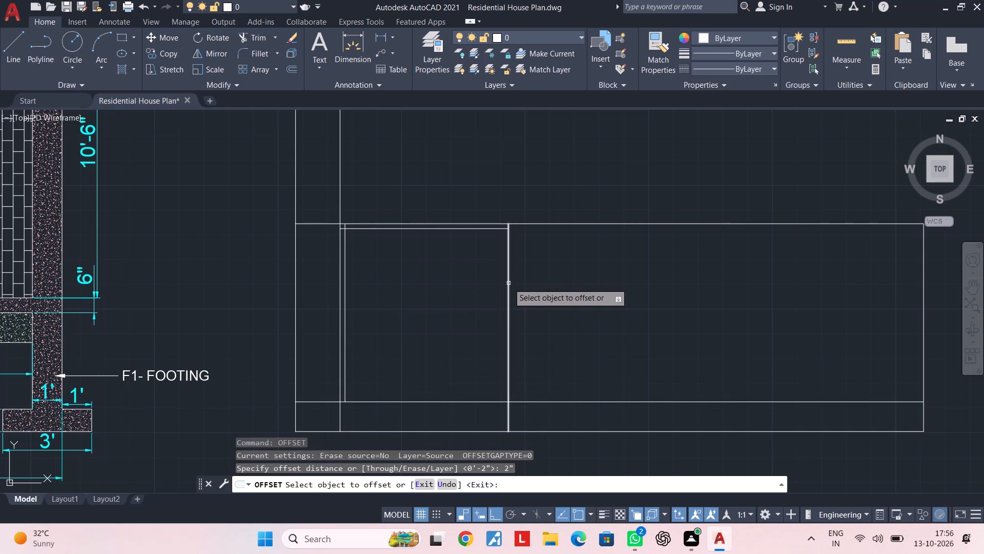
{"action": "left_click", "coordinate": [508, 283]}
{"action": "left_click_drag", "start_coordinate": [424, 303], "coordinate": [434, 303]}
{"action": "key", "text": "Escape"}
{"action": "key", "text": "Escape"}
Trim the middle vertical's 2" offset copy below the near-base horizontal line and clear the overlapping line ends at its upper corner.
{"action": "key", "text": "t"}
{"action": "key", "text": "r"}
{"action": "key", "text": "space"}
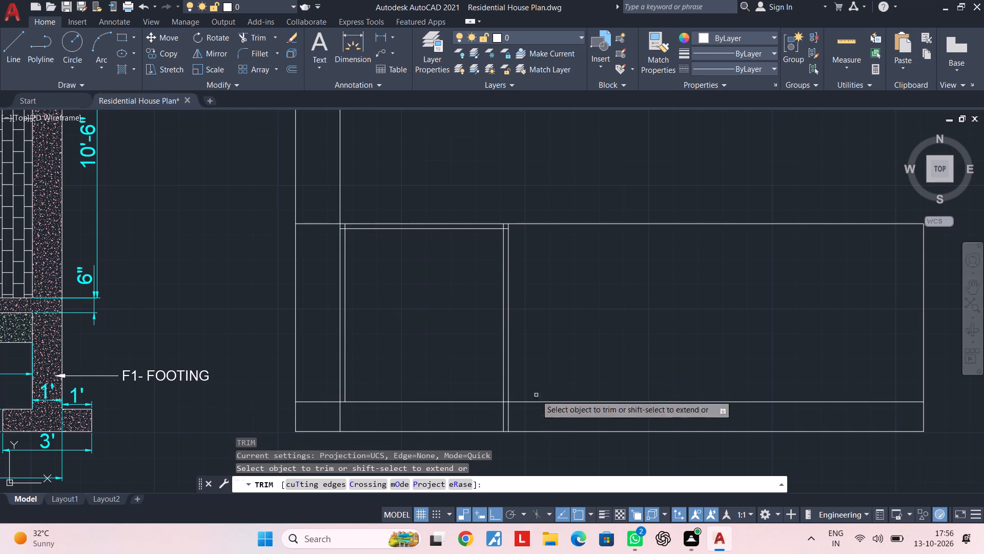
{"action": "left_click", "coordinate": [504, 417]}
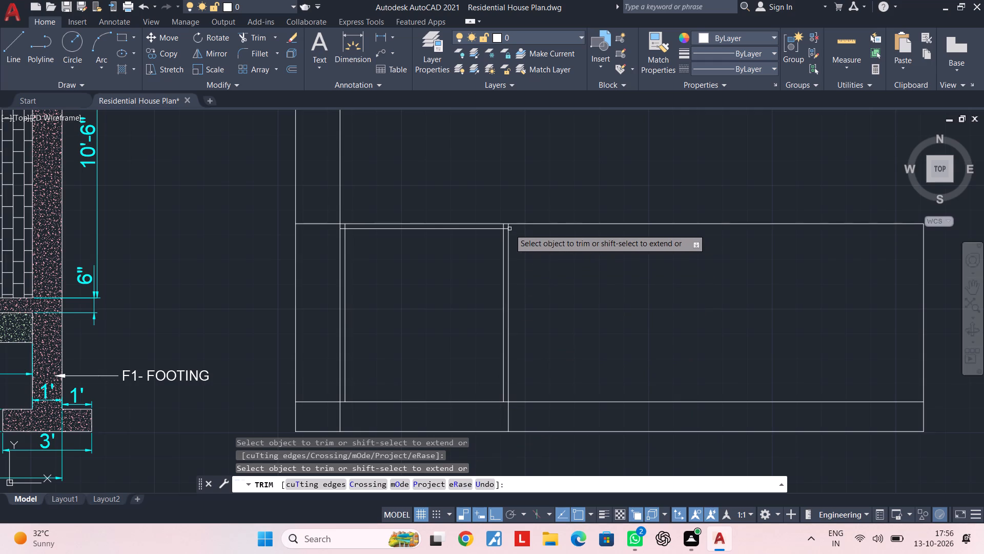
{"action": "scroll", "coordinate": [507, 230], "scroll_direction": "up", "scroll_amount": 5}
{"action": "left_click", "coordinate": [491, 231]}
{"action": "left_click", "coordinate": [484, 197]}
{"action": "left_click", "coordinate": [472, 193]}
{"action": "left_click", "coordinate": [389, 194]}
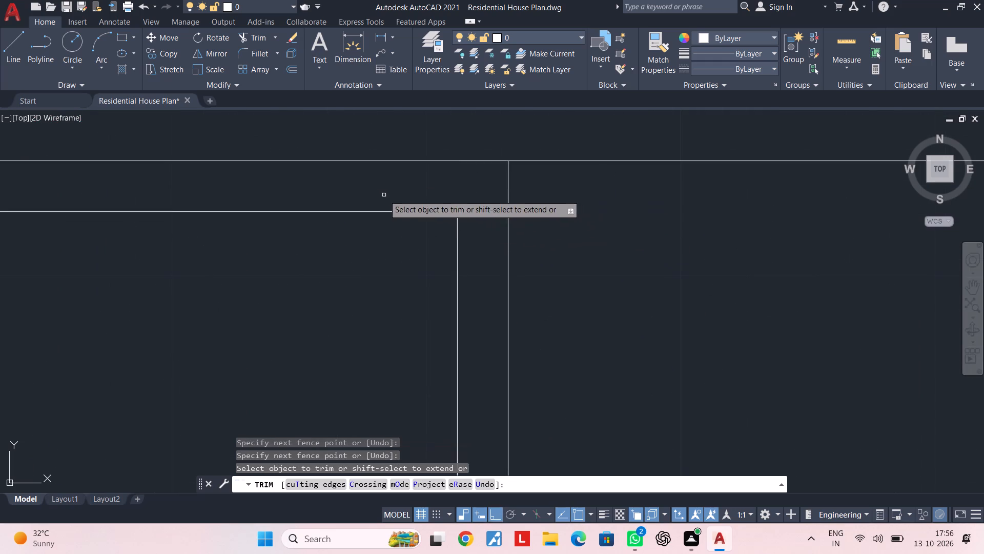
Trim the inner 2" offset horizontal line's overlap between the inner wall line and its offset vertical at the bay's upper-left corner.
{"action": "scroll", "coordinate": [382, 197], "scroll_direction": "down", "scroll_amount": 4}
{"action": "middle_click_drag", "start_coordinate": [383, 204], "coordinate": [589, 206]}
{"action": "scroll", "coordinate": [360, 210], "scroll_direction": "up", "scroll_amount": 3}
{"action": "scroll", "coordinate": [318, 181], "scroll_direction": "up", "scroll_amount": 2}
{"action": "left_click", "coordinate": [312, 173]}
{"action": "left_click", "coordinate": [270, 192]}
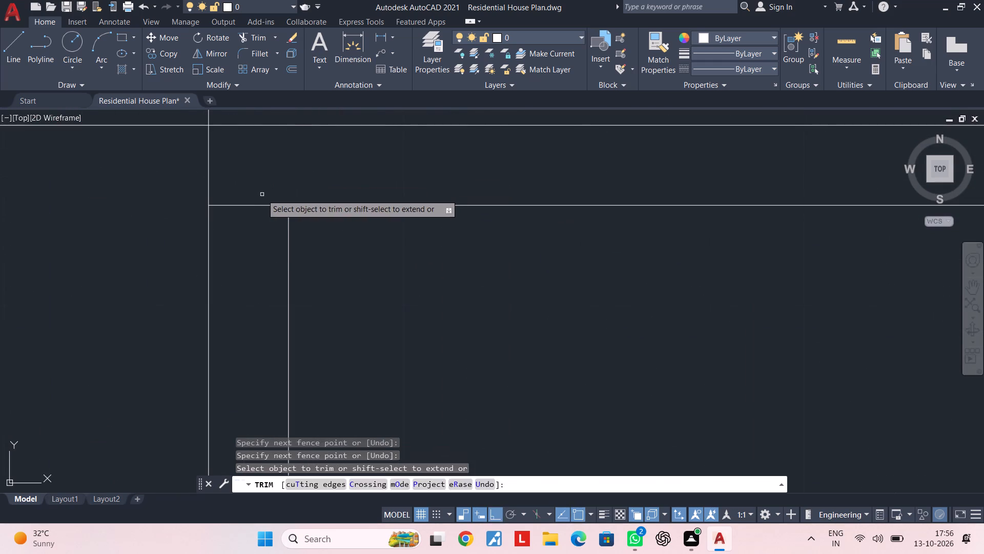
{"action": "left_click", "coordinate": [260, 194]}
{"action": "left_click", "coordinate": [244, 241]}
{"action": "key", "text": "Escape"}
{"action": "scroll", "coordinate": [416, 261], "scroll_direction": "down", "scroll_amount": 4}
{"action": "middle_click_drag", "start_coordinate": [631, 284], "coordinate": [425, 244]}
{"action": "scroll", "coordinate": [640, 298], "scroll_direction": "down", "scroll_amount": 2}
{"action": "middle_click_drag", "start_coordinate": [613, 292], "coordinate": [424, 249]}
{"action": "key", "text": "Escape"}
{"action": "key", "text": "Escape"}
{"action": "middle_click_drag", "start_coordinate": [625, 264], "coordinate": [561, 253]}
{"action": "key", "text": "Escape"}
{"action": "key", "text": "Escape"}
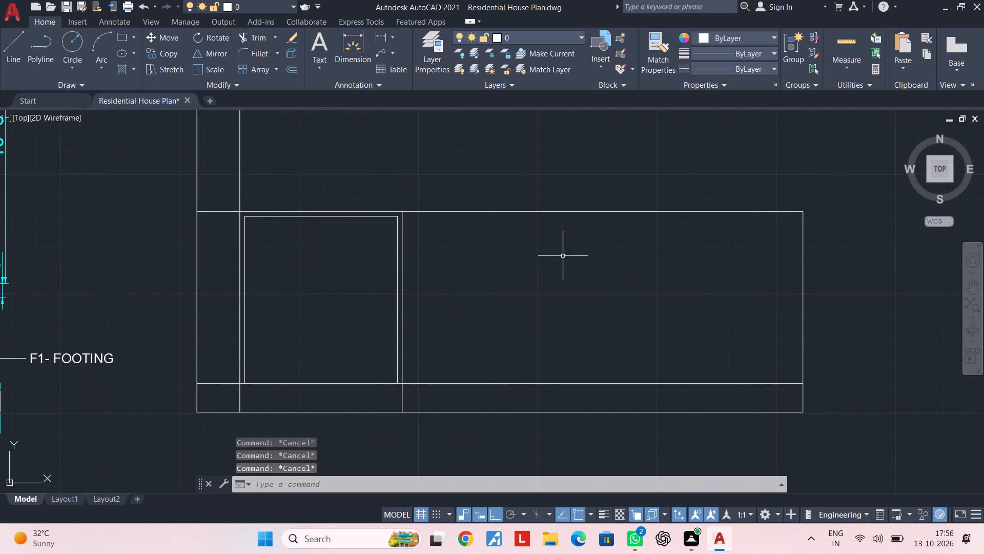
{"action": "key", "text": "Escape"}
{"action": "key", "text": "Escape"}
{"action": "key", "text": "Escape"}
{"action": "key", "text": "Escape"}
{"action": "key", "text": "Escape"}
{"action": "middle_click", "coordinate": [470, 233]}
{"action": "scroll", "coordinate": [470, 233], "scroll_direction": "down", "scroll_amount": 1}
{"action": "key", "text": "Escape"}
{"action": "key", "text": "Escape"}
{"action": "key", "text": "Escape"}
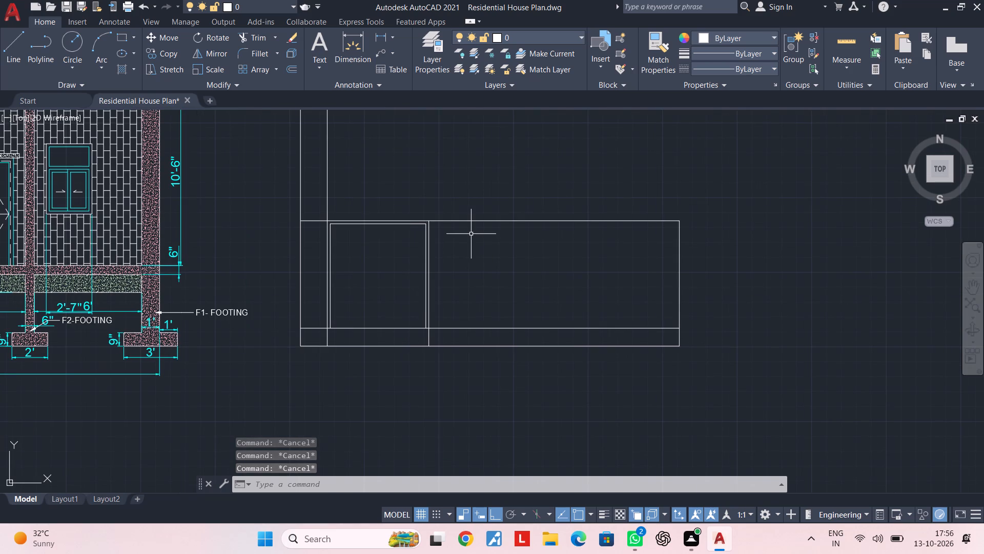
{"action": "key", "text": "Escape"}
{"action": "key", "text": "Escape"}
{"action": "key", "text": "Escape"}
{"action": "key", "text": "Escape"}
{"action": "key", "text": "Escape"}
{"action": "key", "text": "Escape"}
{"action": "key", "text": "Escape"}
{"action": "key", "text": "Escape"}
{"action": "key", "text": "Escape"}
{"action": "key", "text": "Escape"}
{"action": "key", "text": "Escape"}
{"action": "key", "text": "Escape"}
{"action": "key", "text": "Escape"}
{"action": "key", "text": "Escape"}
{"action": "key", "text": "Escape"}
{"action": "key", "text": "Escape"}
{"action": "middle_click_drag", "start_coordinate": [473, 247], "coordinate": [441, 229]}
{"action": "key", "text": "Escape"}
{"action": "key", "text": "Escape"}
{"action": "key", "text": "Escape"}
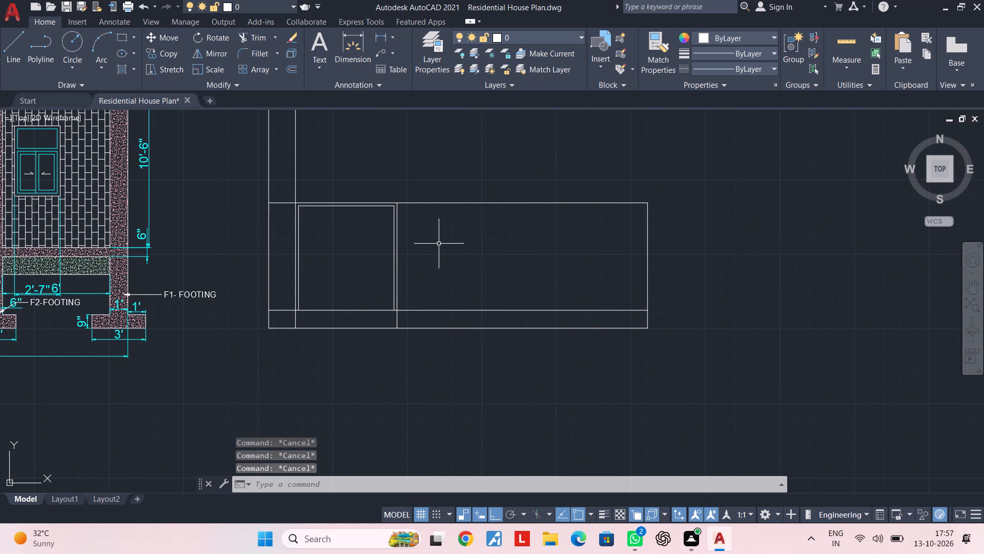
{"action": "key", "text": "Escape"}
Offset the horizontal line just above the base upward by 3'.
{"action": "type", "text": "OF 3'"}
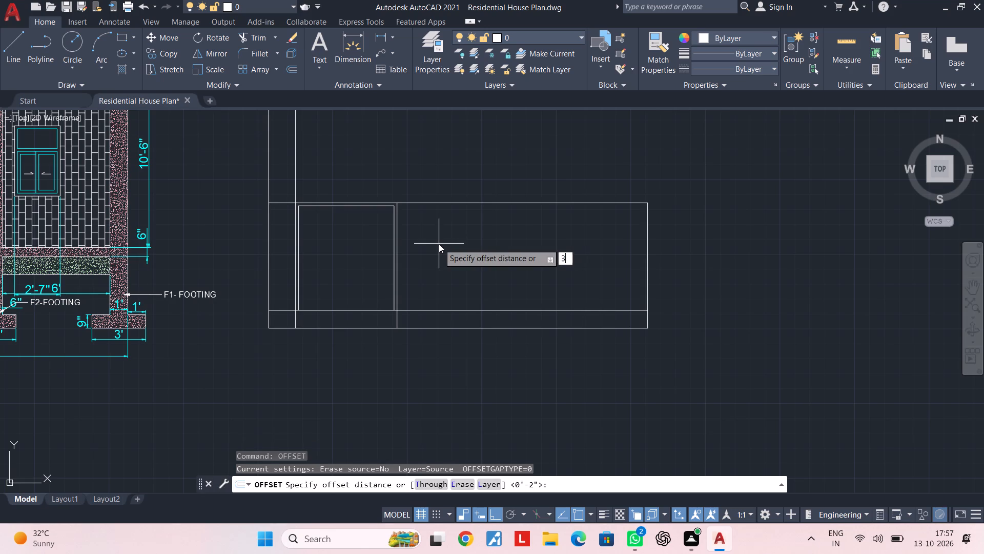
{"action": "key", "text": "Return"}
{"action": "left_click", "coordinate": [499, 310]}
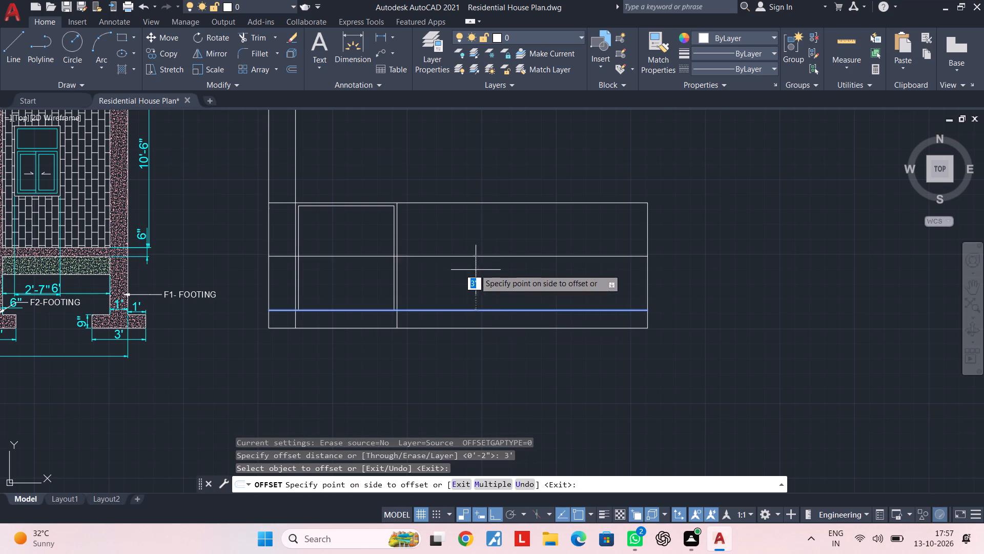
{"action": "left_click", "coordinate": [467, 263]}
{"action": "key", "text": "Escape"}
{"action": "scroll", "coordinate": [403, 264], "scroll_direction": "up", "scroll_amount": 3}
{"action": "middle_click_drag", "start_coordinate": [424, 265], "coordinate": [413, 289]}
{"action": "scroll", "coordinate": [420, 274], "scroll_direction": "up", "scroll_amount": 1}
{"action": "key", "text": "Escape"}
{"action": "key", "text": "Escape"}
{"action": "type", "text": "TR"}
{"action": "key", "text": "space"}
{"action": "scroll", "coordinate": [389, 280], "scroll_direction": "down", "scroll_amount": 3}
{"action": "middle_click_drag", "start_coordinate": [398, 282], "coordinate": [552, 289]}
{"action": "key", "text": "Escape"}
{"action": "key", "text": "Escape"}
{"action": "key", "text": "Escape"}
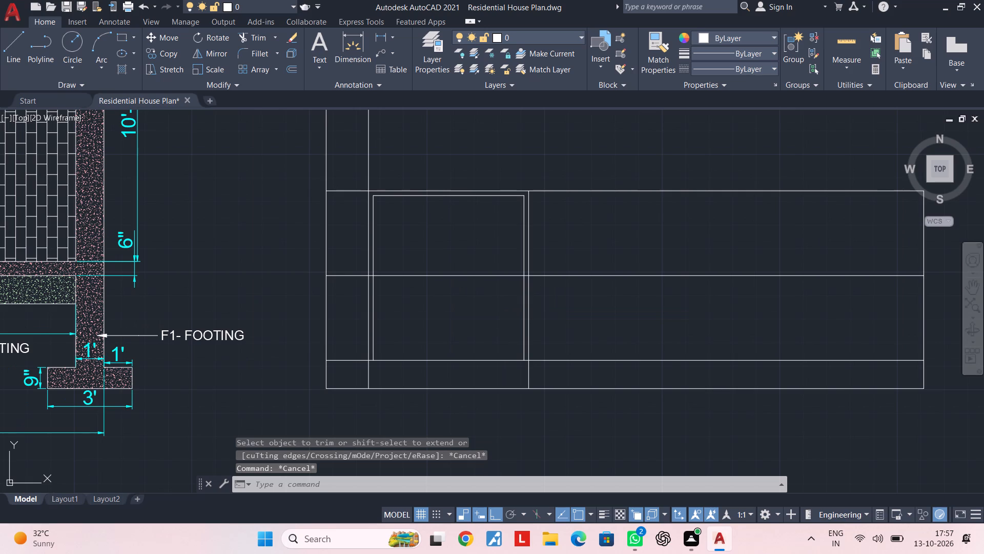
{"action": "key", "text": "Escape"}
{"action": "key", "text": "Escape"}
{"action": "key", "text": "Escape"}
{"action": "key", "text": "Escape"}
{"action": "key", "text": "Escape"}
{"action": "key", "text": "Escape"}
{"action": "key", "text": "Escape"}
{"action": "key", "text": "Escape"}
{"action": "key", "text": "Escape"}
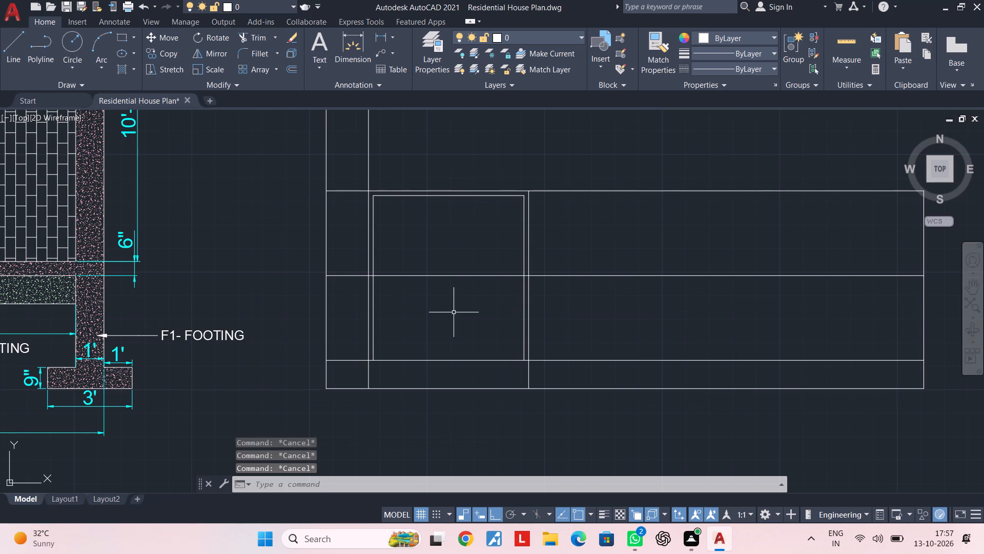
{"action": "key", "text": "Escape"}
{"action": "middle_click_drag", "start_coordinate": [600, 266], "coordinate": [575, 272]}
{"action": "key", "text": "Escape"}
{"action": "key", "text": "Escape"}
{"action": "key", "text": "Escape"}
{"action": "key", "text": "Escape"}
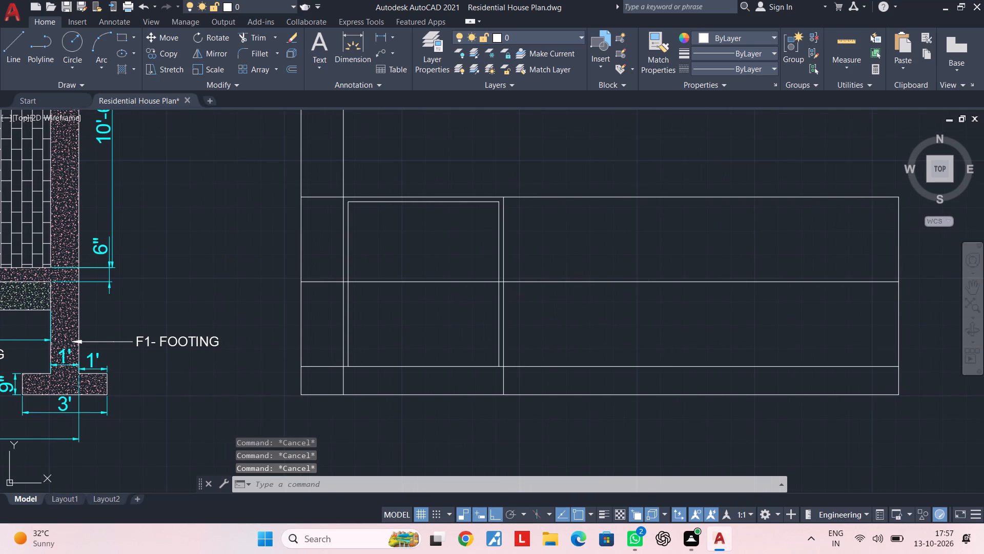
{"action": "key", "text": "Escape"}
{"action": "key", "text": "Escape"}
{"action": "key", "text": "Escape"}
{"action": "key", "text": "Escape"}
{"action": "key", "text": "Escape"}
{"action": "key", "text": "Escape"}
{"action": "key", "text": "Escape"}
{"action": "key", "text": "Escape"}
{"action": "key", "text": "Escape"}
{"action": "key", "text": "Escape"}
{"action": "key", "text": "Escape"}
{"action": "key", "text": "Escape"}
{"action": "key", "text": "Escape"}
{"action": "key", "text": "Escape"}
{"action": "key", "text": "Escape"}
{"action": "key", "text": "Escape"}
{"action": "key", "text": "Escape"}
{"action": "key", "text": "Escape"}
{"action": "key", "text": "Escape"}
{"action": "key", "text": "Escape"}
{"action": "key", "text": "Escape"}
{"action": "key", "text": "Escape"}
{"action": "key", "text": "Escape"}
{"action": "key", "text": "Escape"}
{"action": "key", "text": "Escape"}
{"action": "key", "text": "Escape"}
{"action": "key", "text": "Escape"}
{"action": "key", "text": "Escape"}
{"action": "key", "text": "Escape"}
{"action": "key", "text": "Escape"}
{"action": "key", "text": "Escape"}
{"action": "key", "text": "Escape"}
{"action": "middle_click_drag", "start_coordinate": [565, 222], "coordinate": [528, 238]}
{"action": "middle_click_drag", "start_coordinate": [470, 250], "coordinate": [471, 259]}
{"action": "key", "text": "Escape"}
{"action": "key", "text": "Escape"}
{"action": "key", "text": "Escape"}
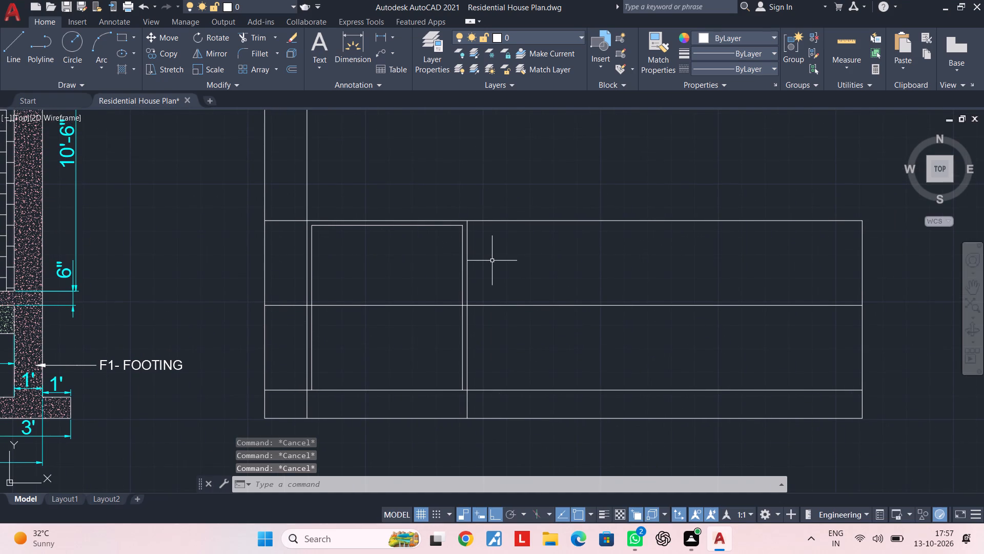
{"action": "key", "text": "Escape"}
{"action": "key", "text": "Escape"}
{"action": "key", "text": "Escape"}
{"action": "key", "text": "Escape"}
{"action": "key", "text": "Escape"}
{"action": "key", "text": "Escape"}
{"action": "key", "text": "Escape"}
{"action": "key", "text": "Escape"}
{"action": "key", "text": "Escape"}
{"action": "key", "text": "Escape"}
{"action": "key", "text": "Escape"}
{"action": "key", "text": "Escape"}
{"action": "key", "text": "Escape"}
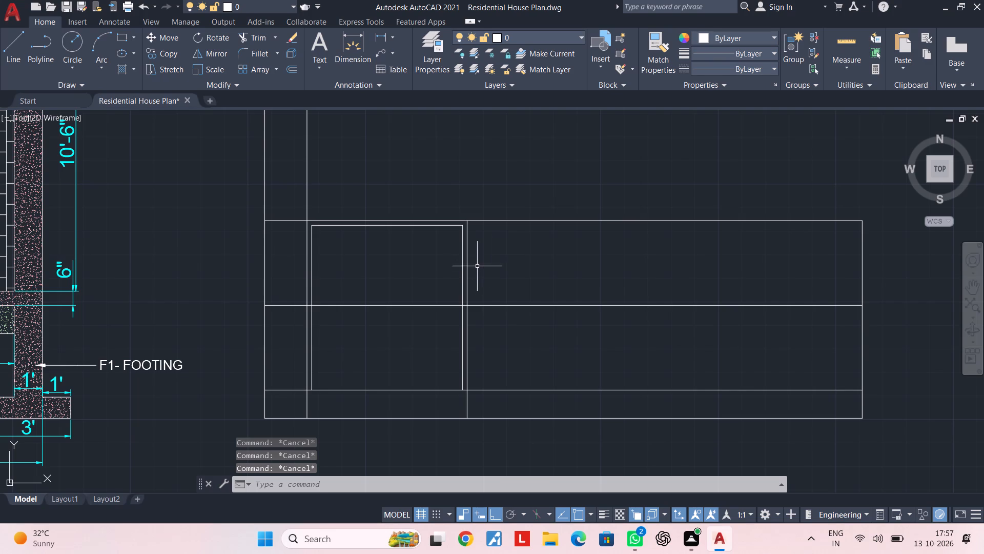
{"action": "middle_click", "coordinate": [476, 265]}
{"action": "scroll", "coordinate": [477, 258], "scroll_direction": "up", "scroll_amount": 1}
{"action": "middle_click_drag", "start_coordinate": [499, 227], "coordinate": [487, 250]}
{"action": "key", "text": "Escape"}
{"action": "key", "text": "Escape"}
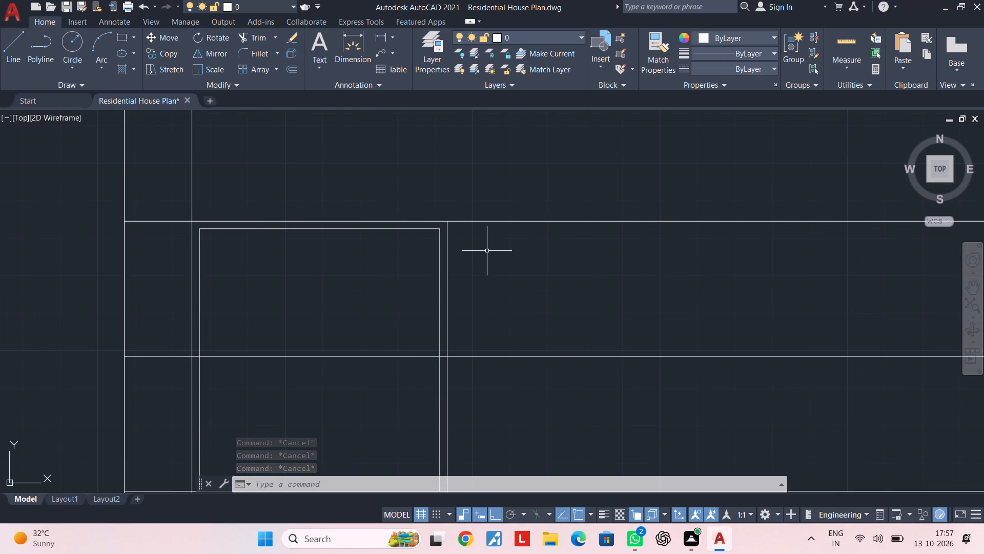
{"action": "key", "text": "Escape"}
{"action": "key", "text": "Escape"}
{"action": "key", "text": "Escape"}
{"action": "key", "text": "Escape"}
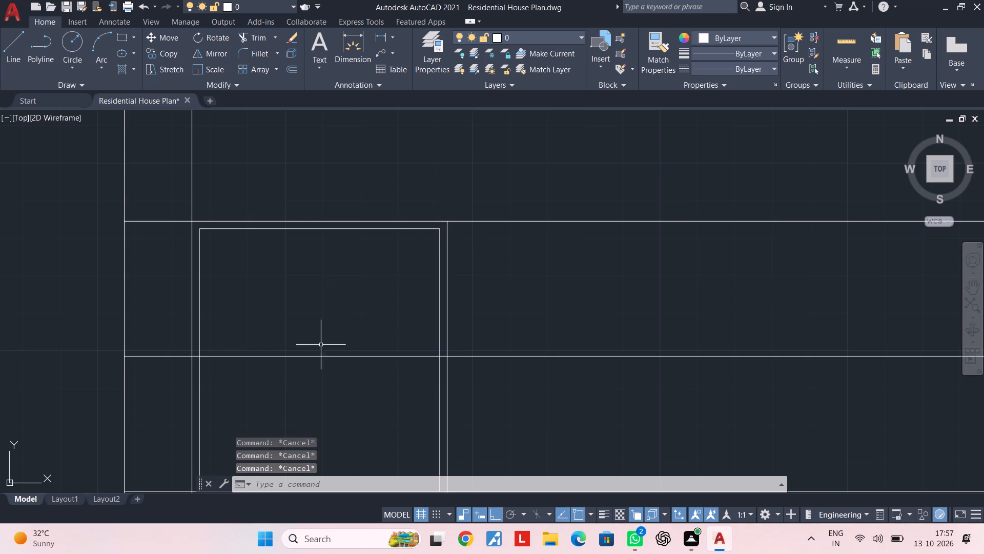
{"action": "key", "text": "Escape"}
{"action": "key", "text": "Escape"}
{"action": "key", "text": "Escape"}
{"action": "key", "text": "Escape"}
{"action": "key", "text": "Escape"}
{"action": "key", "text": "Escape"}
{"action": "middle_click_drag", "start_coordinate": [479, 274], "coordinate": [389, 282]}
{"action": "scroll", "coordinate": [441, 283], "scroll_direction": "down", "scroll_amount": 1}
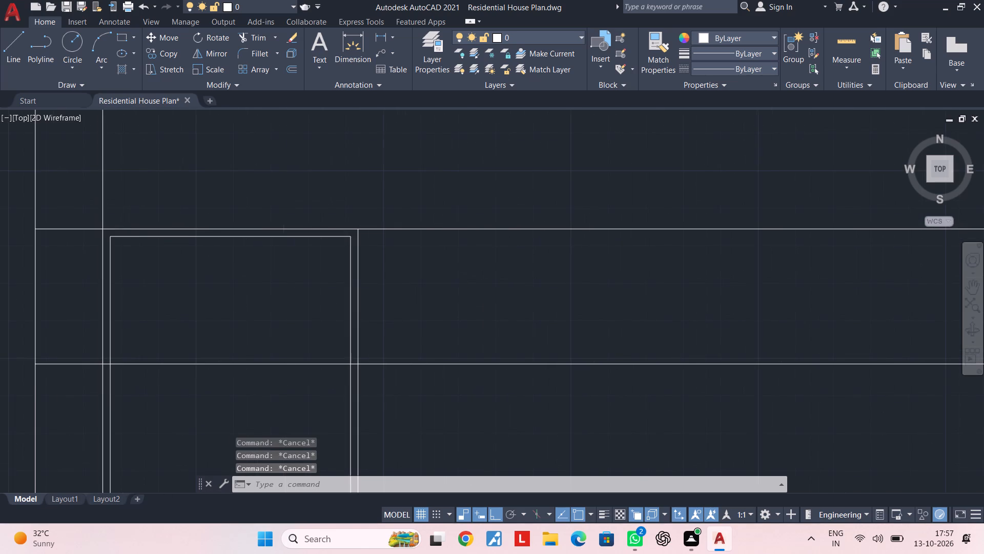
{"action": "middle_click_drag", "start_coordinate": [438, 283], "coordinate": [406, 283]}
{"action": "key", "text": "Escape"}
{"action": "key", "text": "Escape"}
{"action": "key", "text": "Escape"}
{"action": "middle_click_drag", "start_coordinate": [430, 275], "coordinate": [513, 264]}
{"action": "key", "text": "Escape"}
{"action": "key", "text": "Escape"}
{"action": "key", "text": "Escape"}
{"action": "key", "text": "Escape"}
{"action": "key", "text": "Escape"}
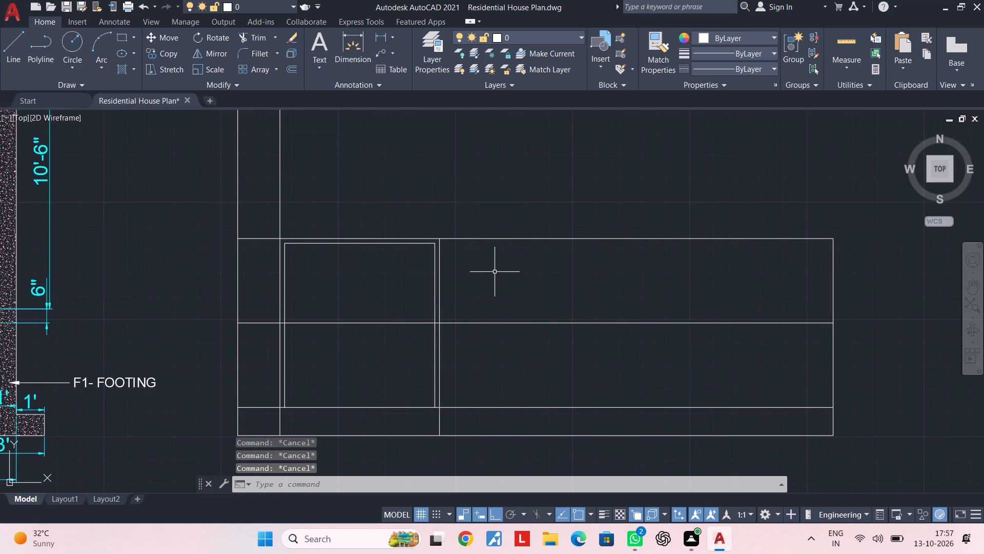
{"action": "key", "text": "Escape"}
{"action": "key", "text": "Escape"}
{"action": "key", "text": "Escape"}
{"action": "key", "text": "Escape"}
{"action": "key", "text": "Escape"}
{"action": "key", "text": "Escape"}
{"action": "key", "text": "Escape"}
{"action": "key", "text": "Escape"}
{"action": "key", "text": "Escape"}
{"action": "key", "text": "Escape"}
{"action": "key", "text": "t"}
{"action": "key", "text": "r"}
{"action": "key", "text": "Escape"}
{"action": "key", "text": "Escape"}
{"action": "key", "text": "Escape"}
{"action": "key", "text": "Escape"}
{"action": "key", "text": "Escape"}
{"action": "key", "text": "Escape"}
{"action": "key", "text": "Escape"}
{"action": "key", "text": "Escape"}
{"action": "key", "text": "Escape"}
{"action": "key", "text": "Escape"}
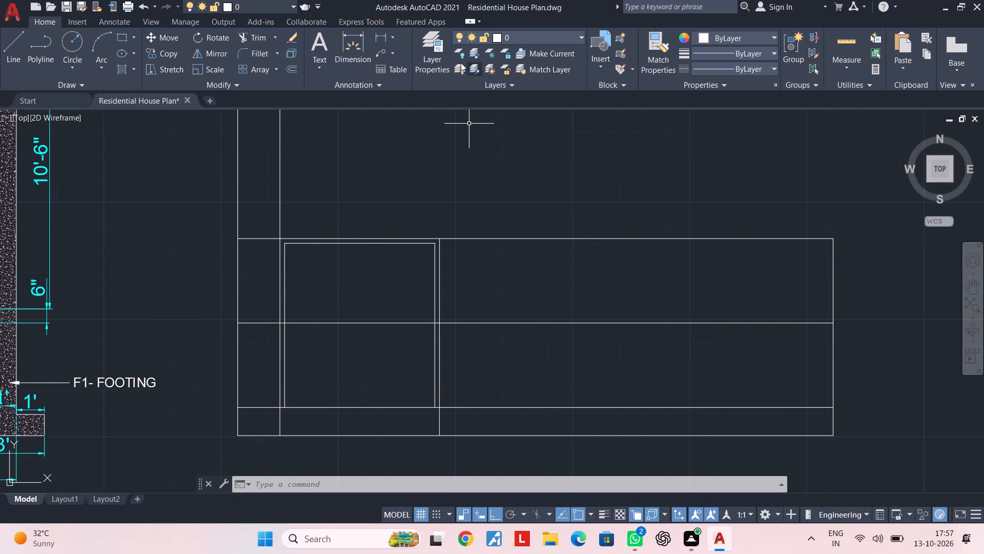
Measure the vertical distance between the mid-height horizontal line and the bay's top horizontal line.
{"action": "left_click", "coordinate": [380, 34]}
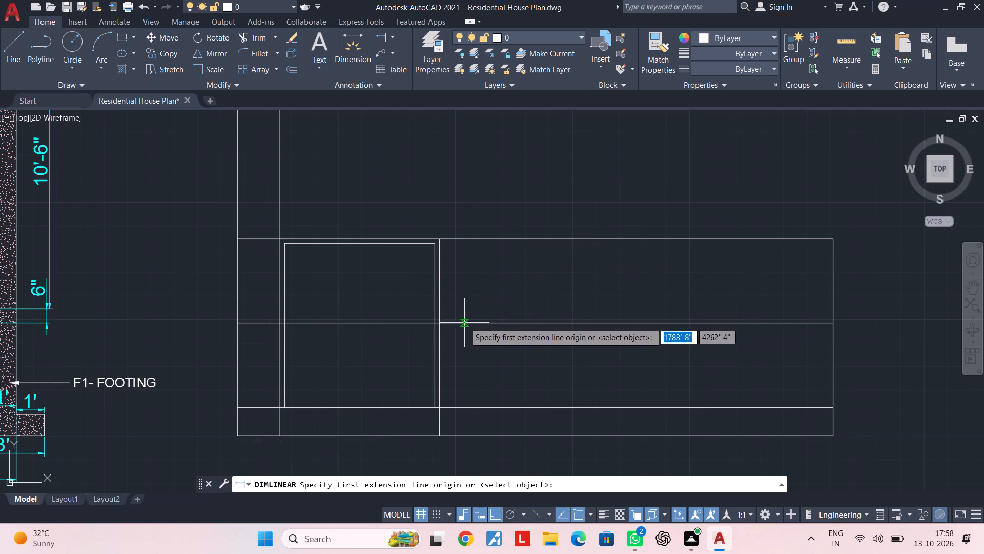
{"action": "left_click", "coordinate": [464, 323]}
{"action": "left_click", "coordinate": [463, 239]}
{"action": "scroll", "coordinate": [463, 255], "scroll_direction": "up", "scroll_amount": 1}
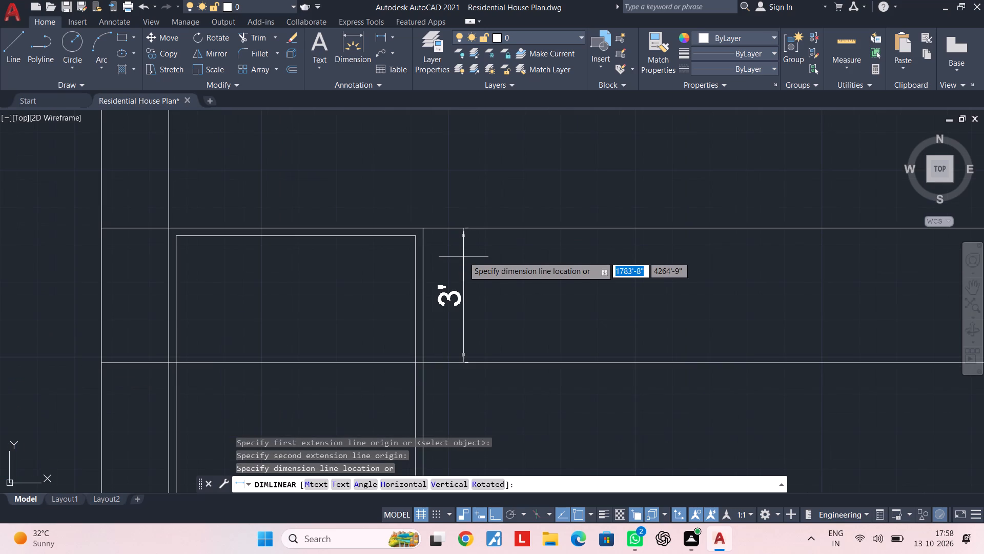
{"action": "key", "text": "Escape"}
{"action": "key", "text": "Escape"}
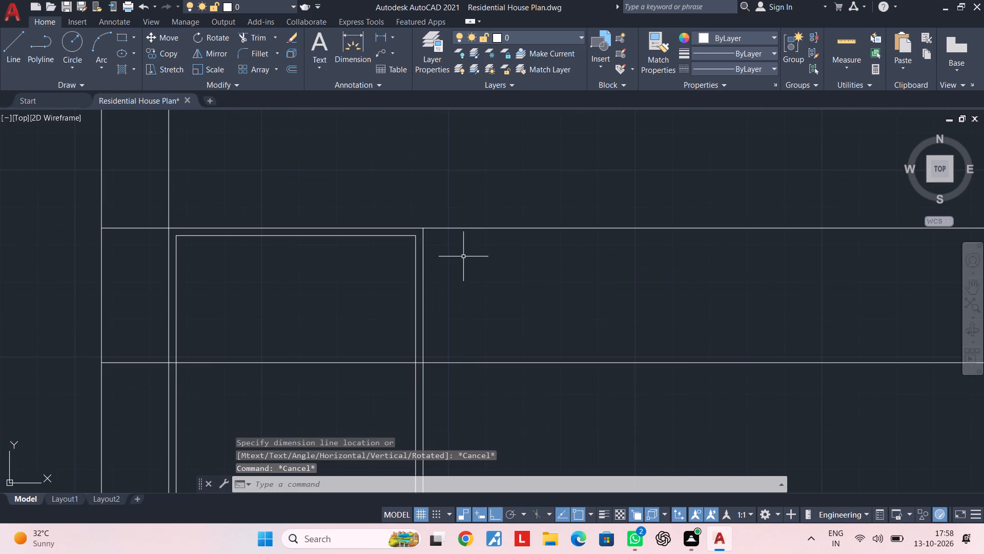
{"action": "key", "text": "Escape"}
{"action": "key", "text": "Escape"}
{"action": "key", "text": "Escape"}
{"action": "key", "text": "Escape"}
{"action": "middle_click_drag", "start_coordinate": [465, 256], "coordinate": [464, 279]}
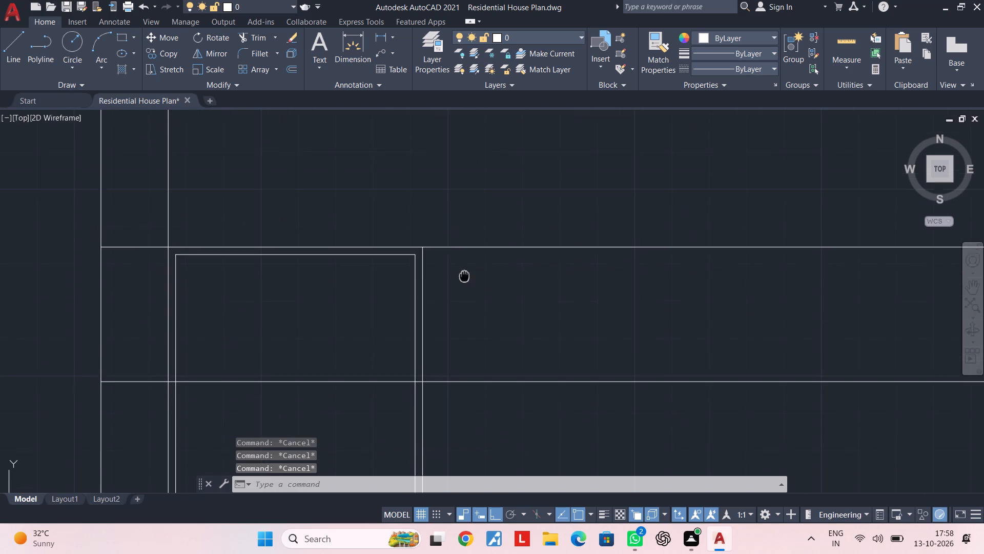
{"action": "middle_click_drag", "start_coordinate": [464, 279], "coordinate": [464, 280]}
{"action": "key", "text": "Escape"}
{"action": "key", "text": "Escape"}
{"action": "key", "text": "Escape"}
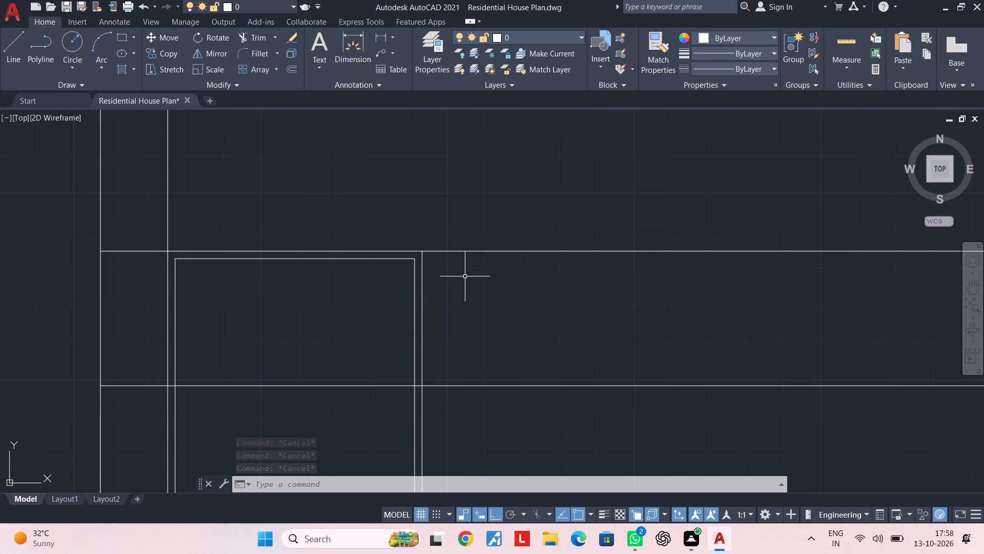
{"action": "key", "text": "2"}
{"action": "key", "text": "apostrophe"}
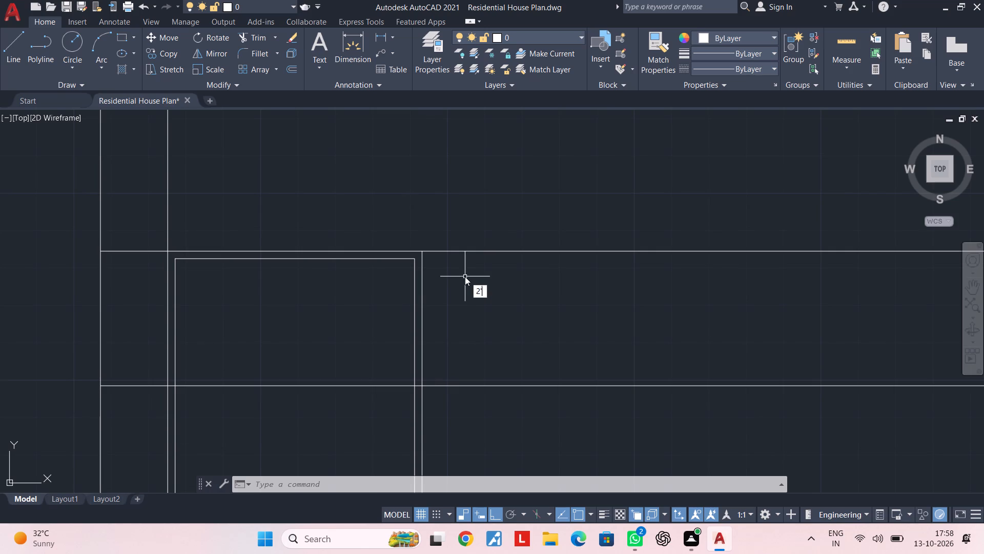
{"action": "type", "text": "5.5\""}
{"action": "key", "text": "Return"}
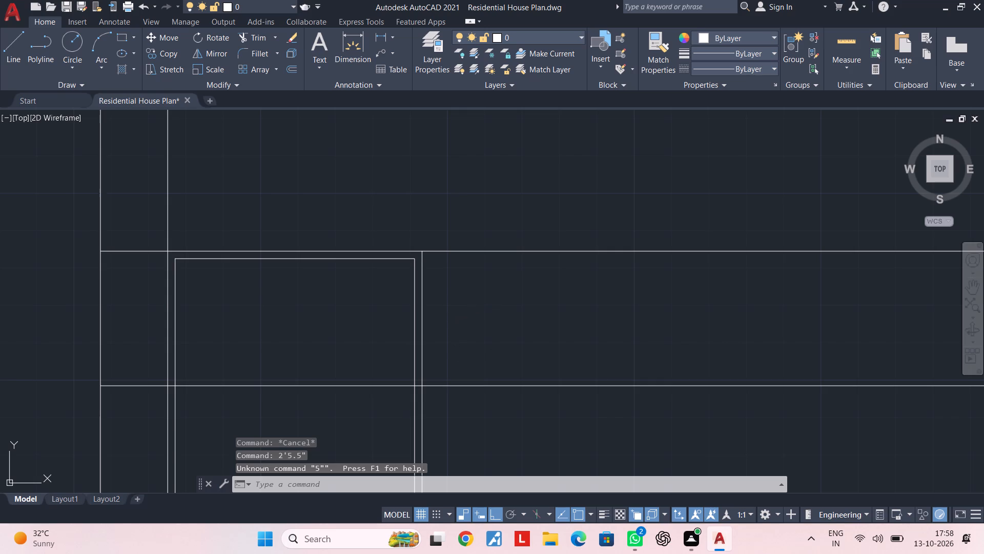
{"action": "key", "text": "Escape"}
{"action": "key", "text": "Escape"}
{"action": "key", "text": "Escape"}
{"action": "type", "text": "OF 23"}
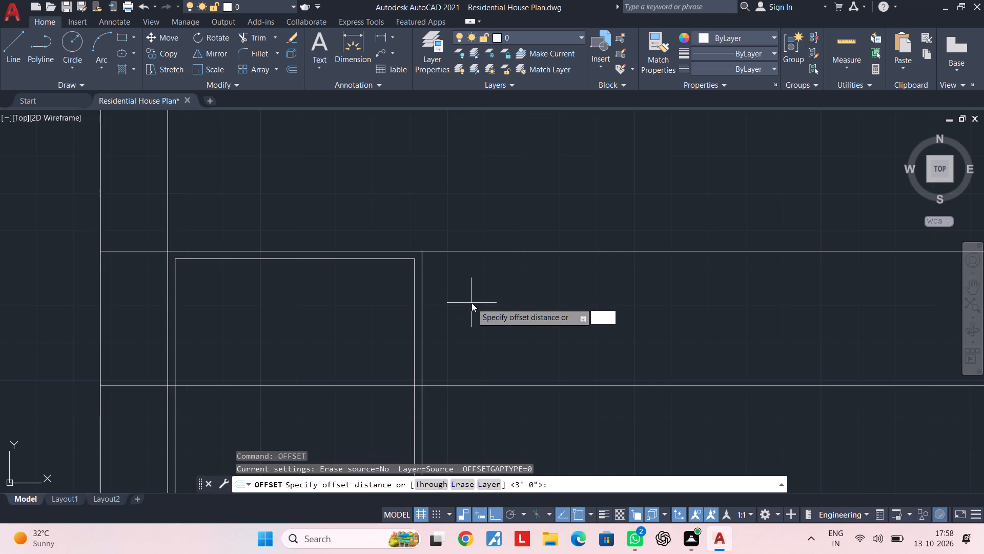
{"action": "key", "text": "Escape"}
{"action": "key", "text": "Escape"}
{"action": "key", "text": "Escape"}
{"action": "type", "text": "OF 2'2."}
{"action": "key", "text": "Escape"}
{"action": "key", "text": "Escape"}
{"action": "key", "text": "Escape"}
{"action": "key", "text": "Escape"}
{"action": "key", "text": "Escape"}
Offset the middle vertical line by 2'5.5" into the bay, toward the inner wall line.
{"action": "type", "text": "OF 2'5.5\""}
{"action": "key", "text": "Return"}
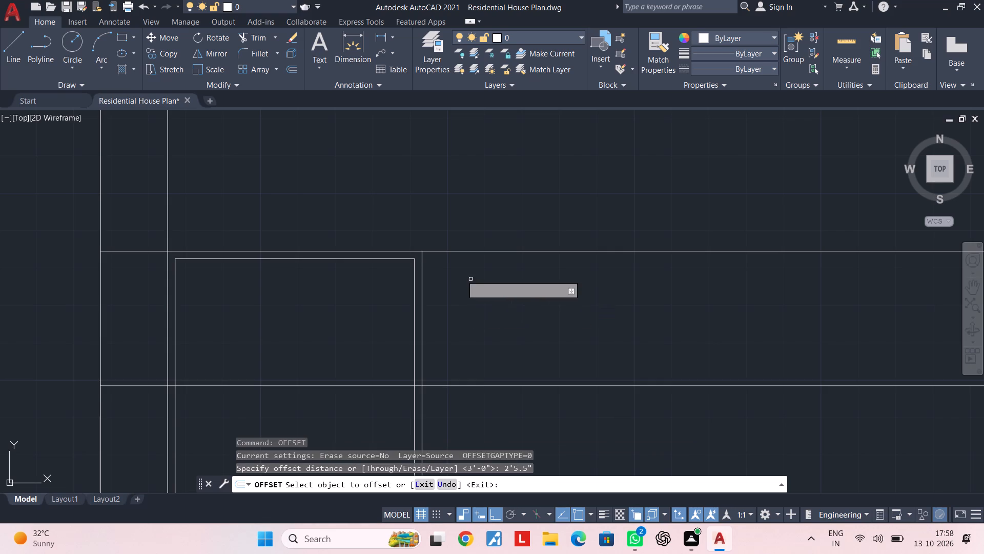
{"action": "left_click", "coordinate": [424, 287]}
{"action": "left_click", "coordinate": [350, 307]}
{"action": "middle_click_drag", "start_coordinate": [350, 312], "coordinate": [357, 312]}
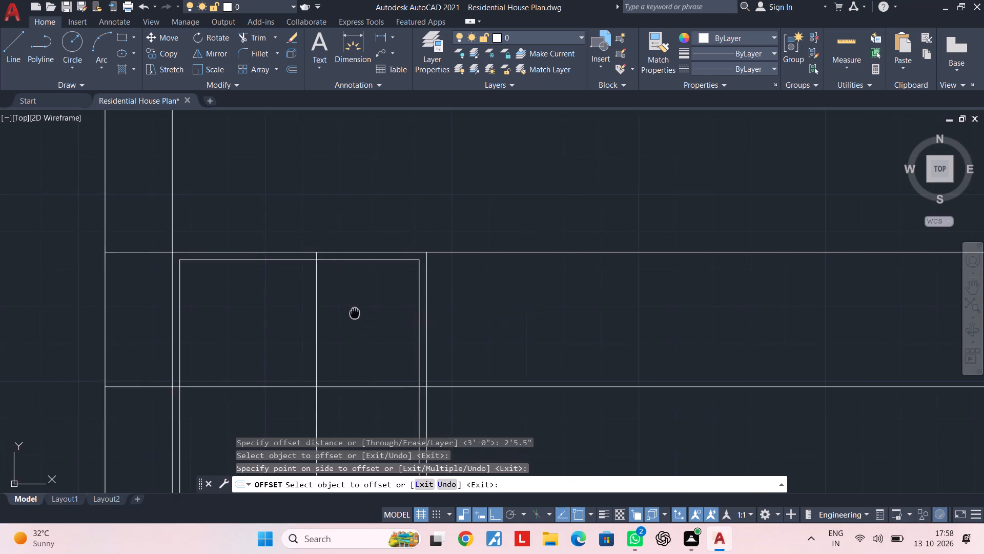
{"action": "middle_click_drag", "start_coordinate": [357, 312], "coordinate": [408, 281]}
{"action": "key", "text": "Escape"}
{"action": "key", "text": "Escape"}
{"action": "middle_click_drag", "start_coordinate": [428, 293], "coordinate": [375, 294]}
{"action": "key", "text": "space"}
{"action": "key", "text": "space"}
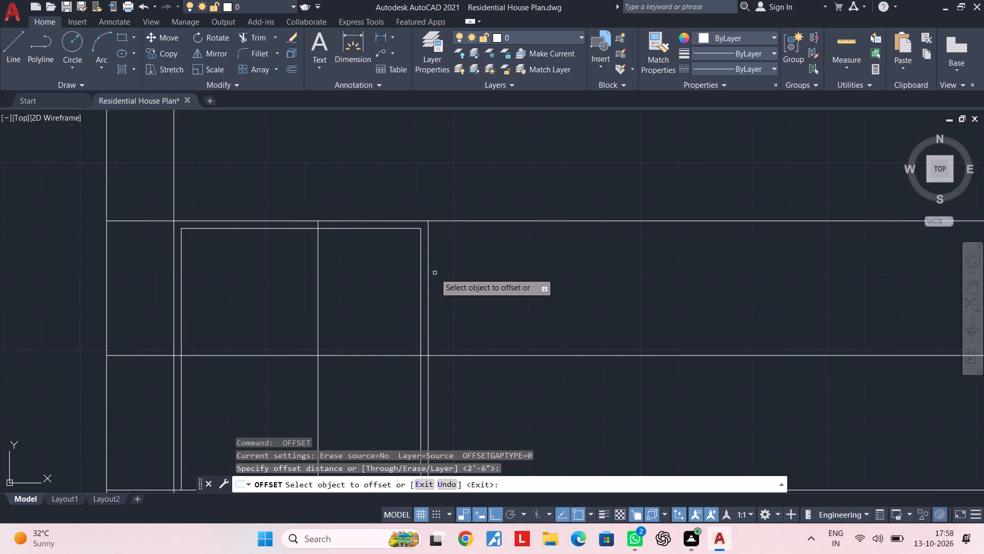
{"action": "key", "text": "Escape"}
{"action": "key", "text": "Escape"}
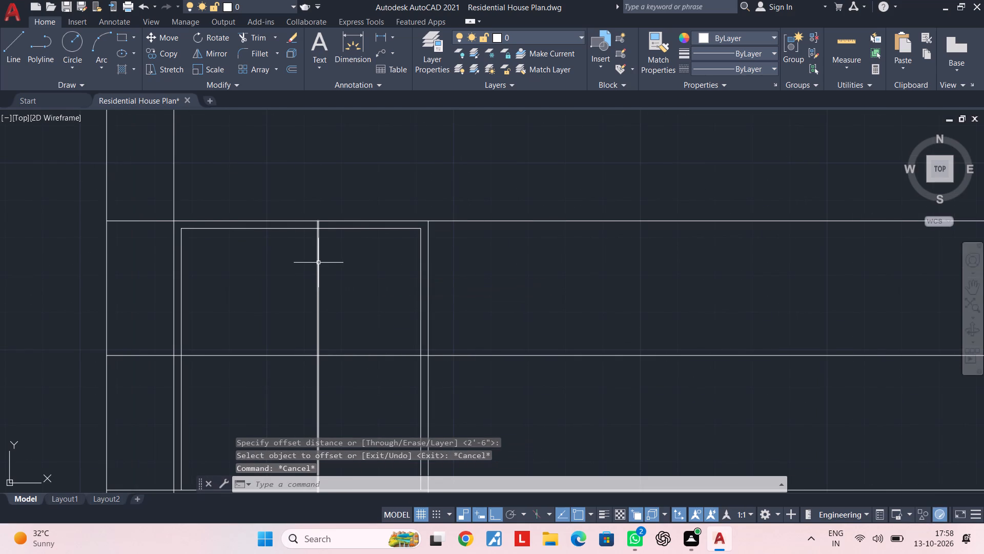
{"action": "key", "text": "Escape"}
Offset the new vertical inside the bay by 4'11.1" across the middle vertical, away from the inner wall line.
{"action": "type", "text": "OF 4'11"}
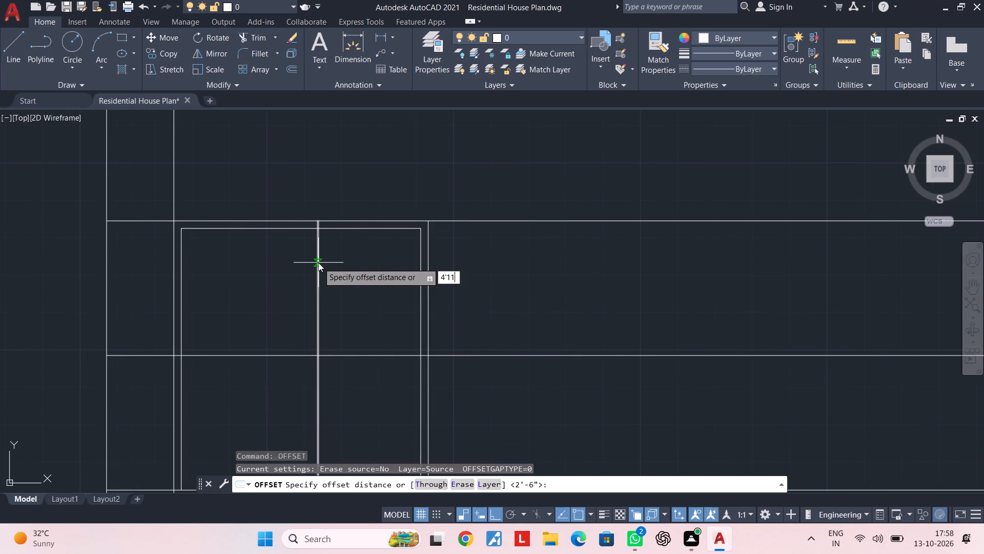
{"action": "type", "text": ".1\""}
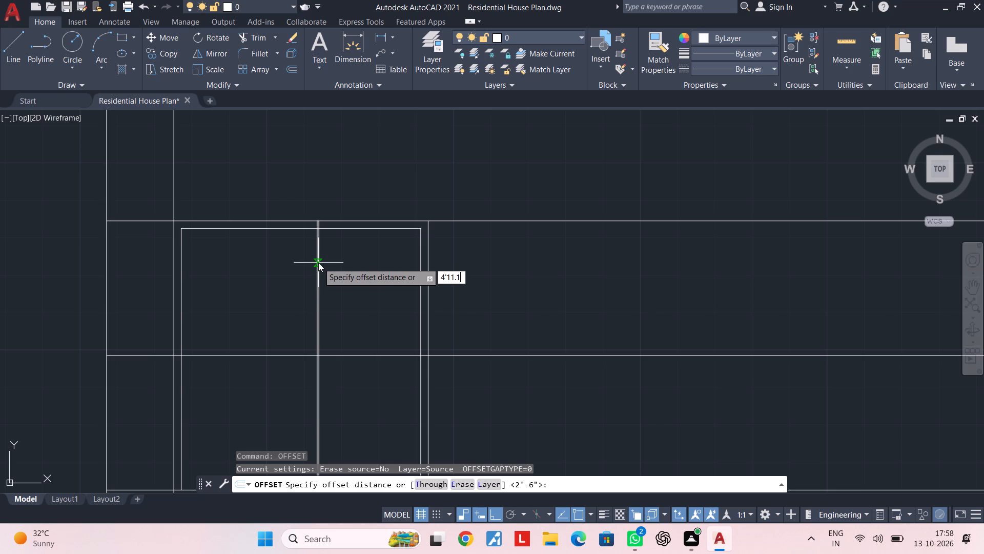
{"action": "key", "text": "Return"}
{"action": "left_click", "coordinate": [318, 268]}
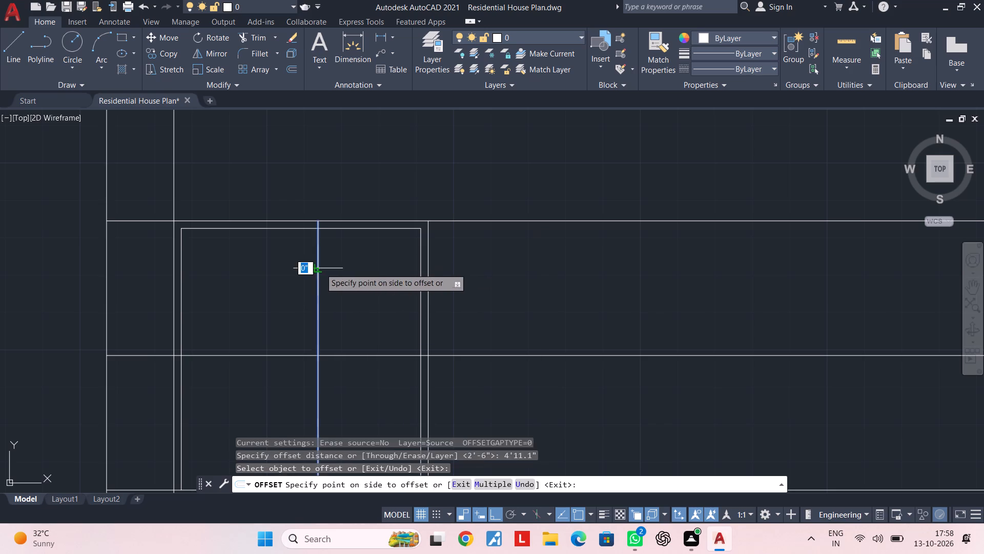
{"action": "left_click", "coordinate": [609, 274]}
{"action": "key", "text": "Escape"}
{"action": "key", "text": "Escape"}
Trim the two new offset verticals below the mid-height horizontal line, one on each side of the middle vertical.
{"action": "key", "text": "t"}
{"action": "key", "text": "r"}
{"action": "key", "text": "space"}
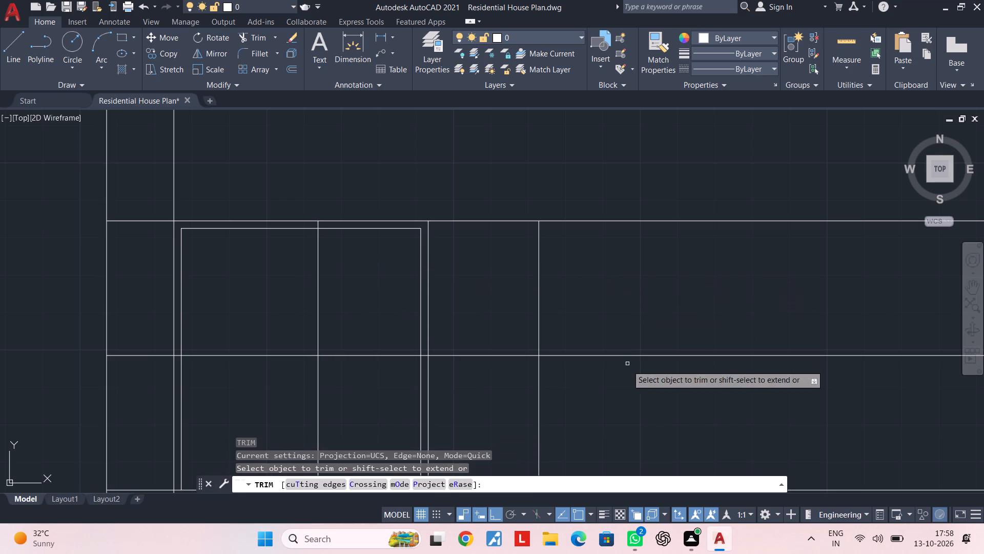
{"action": "left_click", "coordinate": [587, 394]}
{"action": "left_click", "coordinate": [516, 394]}
{"action": "left_click", "coordinate": [365, 406]}
{"action": "left_click", "coordinate": [310, 405]}
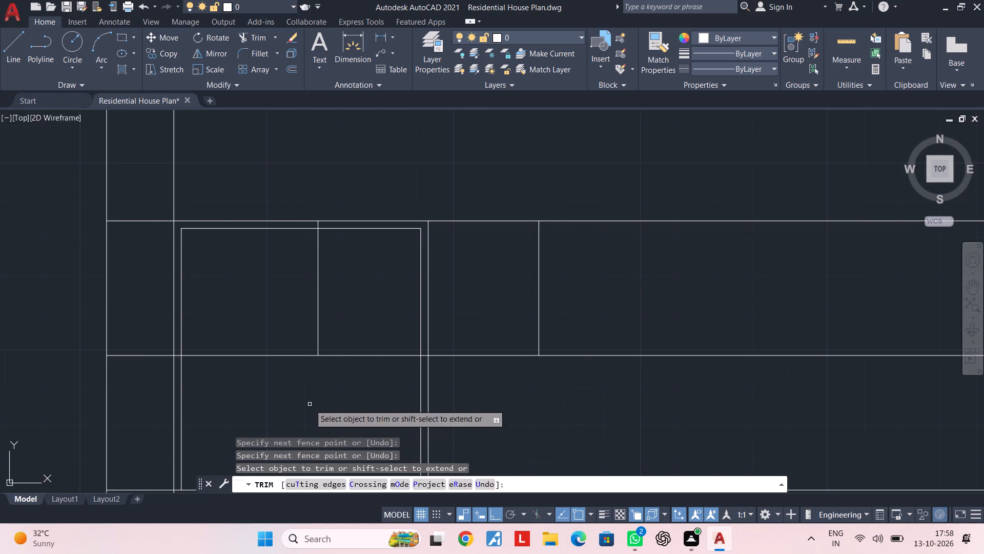
{"action": "key", "text": "Escape"}
{"action": "key", "text": "Escape"}
{"action": "middle_click_drag", "start_coordinate": [394, 309], "coordinate": [364, 310]}
{"action": "key", "text": "Escape"}
{"action": "key", "text": "Escape"}
{"action": "key", "text": "Escape"}
{"action": "key", "text": "Escape"}
{"action": "key", "text": "Escape"}
{"action": "key", "text": "Escape"}
{"action": "key", "text": "Escape"}
{"action": "key", "text": "Escape"}
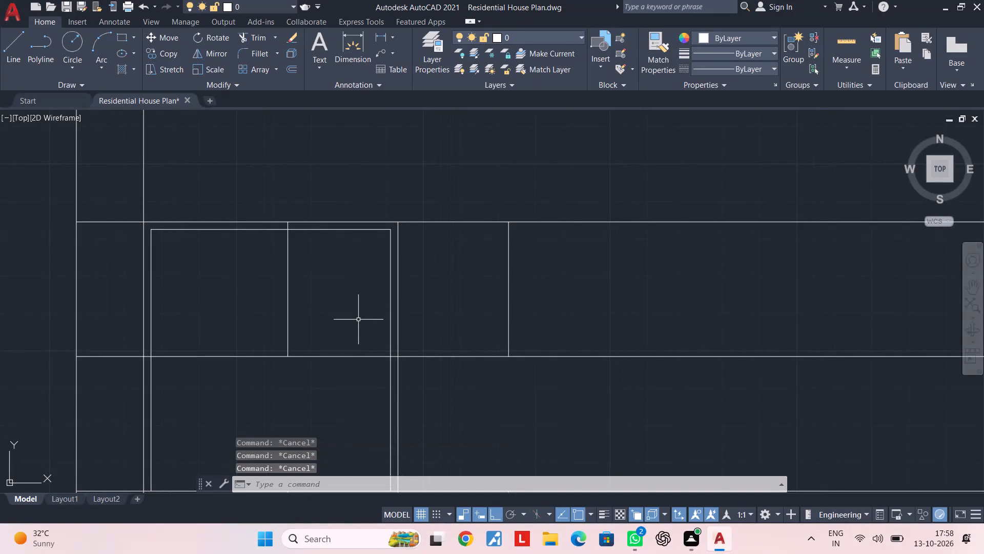
Trim the mid-height horizontal line between the bay's inner 2" offset vertical and the new vertical inside the bay.
{"action": "type", "text": "TR"}
{"action": "key", "text": "space"}
{"action": "left_click", "coordinate": [283, 383]}
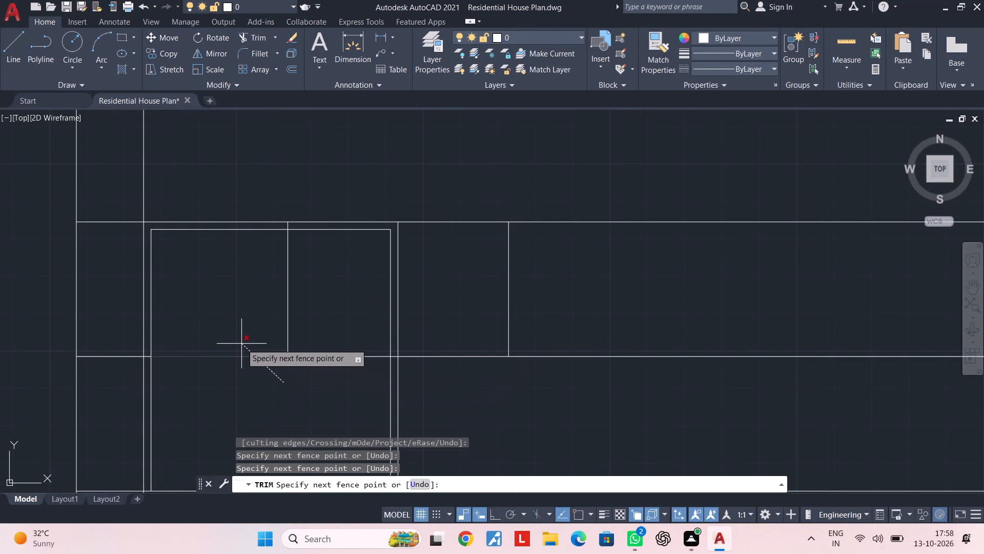
{"action": "left_click", "coordinate": [241, 344]}
{"action": "key", "text": "Escape"}
{"action": "middle_click_drag", "start_coordinate": [272, 365], "coordinate": [620, 358]}
{"action": "key", "text": "Escape"}
Delete the leftover mid-height horizontal segment between the outer wall line and the bay's inner 2" offset vertical.
{"action": "left_click", "coordinate": [467, 360]}
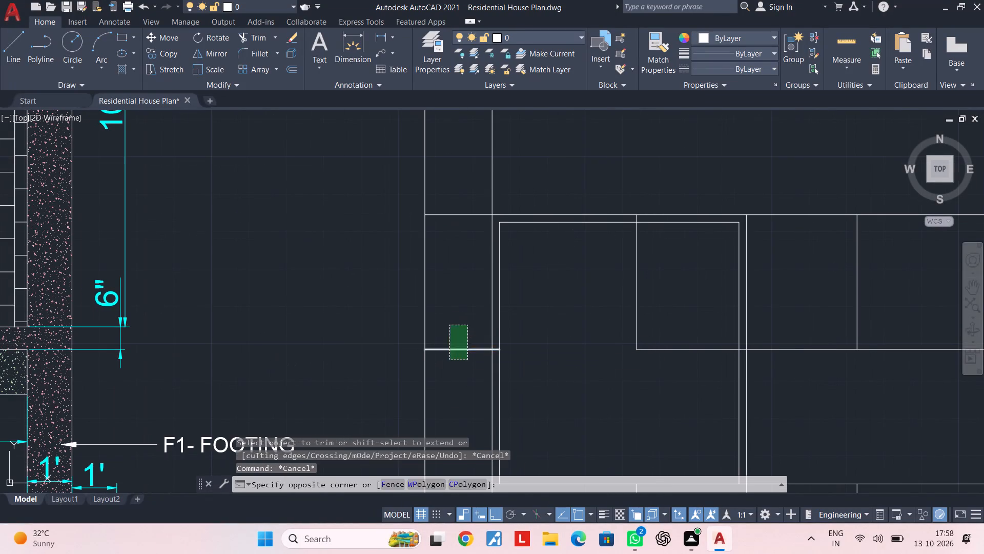
{"action": "left_click", "coordinate": [449, 325]}
{"action": "key", "text": "Escape"}
{"action": "key", "text": "Escape"}
{"action": "key", "text": "Escape"}
{"action": "key", "text": "Escape"}
{"action": "left_click_drag", "start_coordinate": [470, 374], "coordinate": [467, 358]}
{"action": "left_click", "coordinate": [454, 314]}
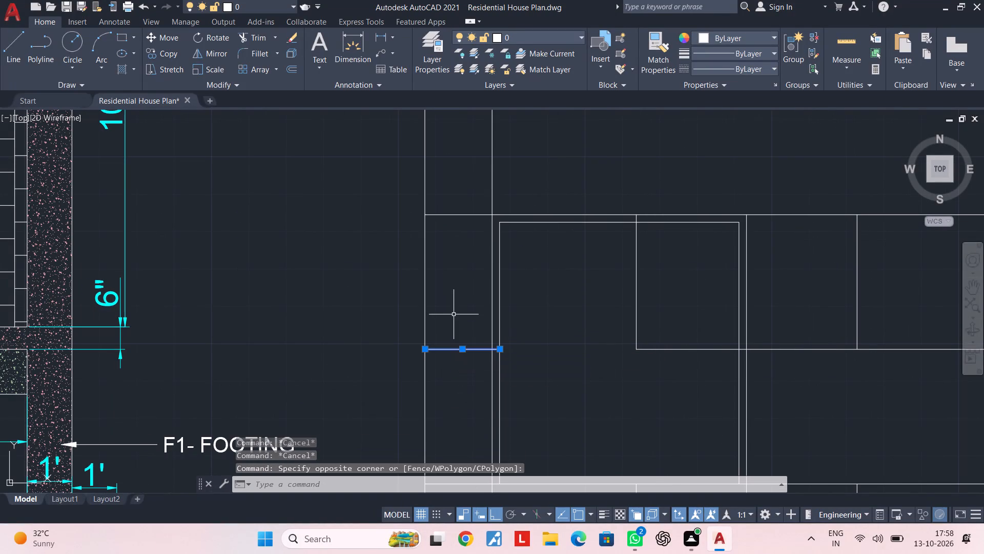
{"action": "key", "text": "Delete"}
{"action": "key", "text": "Escape"}
{"action": "key", "text": "Escape"}
Trim the mid-height horizontal line beyond the new vertical outside the bay to close the rectangle across the middle vertical.
{"action": "middle_click_drag", "start_coordinate": [873, 307], "coordinate": [633, 307]}
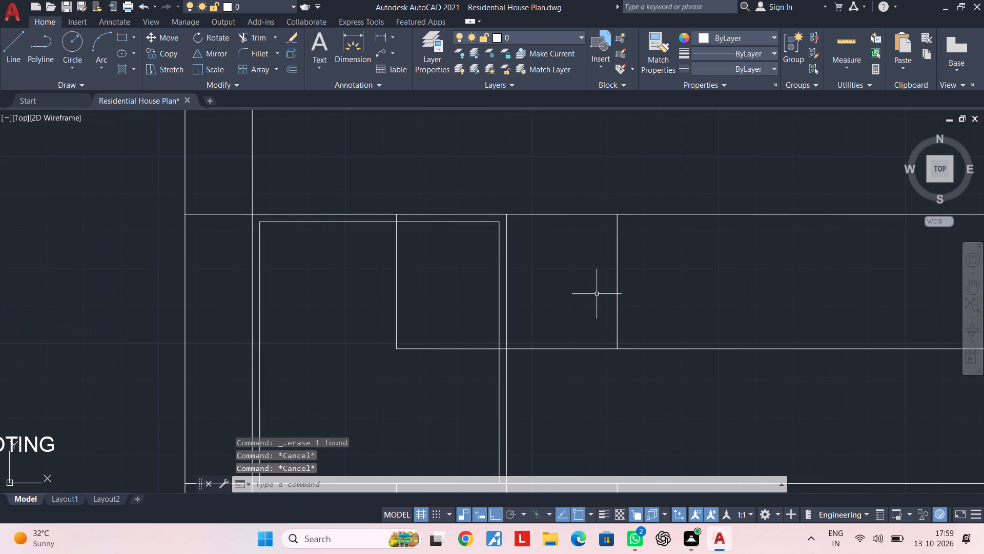
{"action": "key", "text": "Escape"}
{"action": "key", "text": "Escape"}
{"action": "key", "text": "r"}
{"action": "key", "text": "space"}
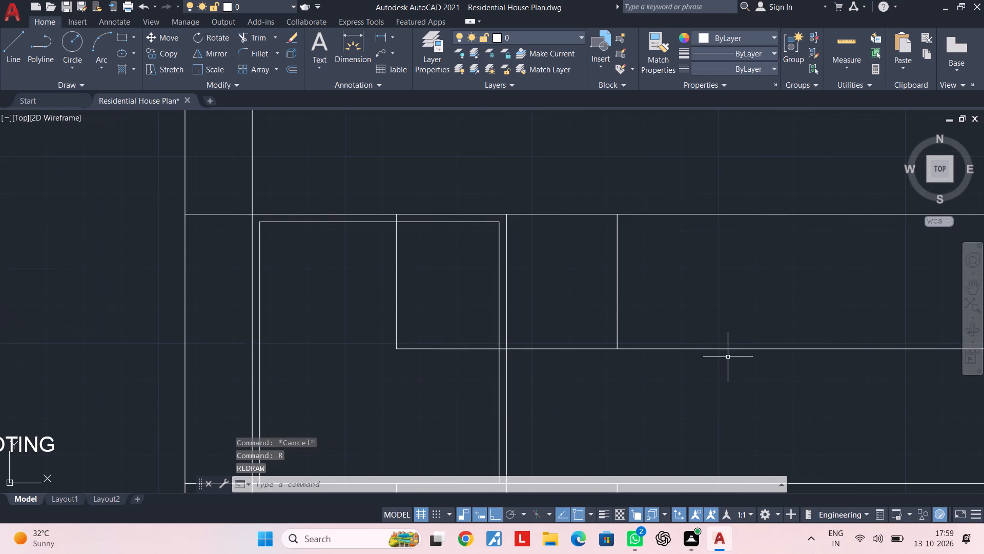
{"action": "left_click", "coordinate": [729, 362]}
{"action": "left_click", "coordinate": [710, 314]}
{"action": "key", "text": "Escape"}
{"action": "key", "text": "Escape"}
{"action": "key", "text": "t"}
{"action": "key", "text": "r"}
{"action": "key", "text": "space"}
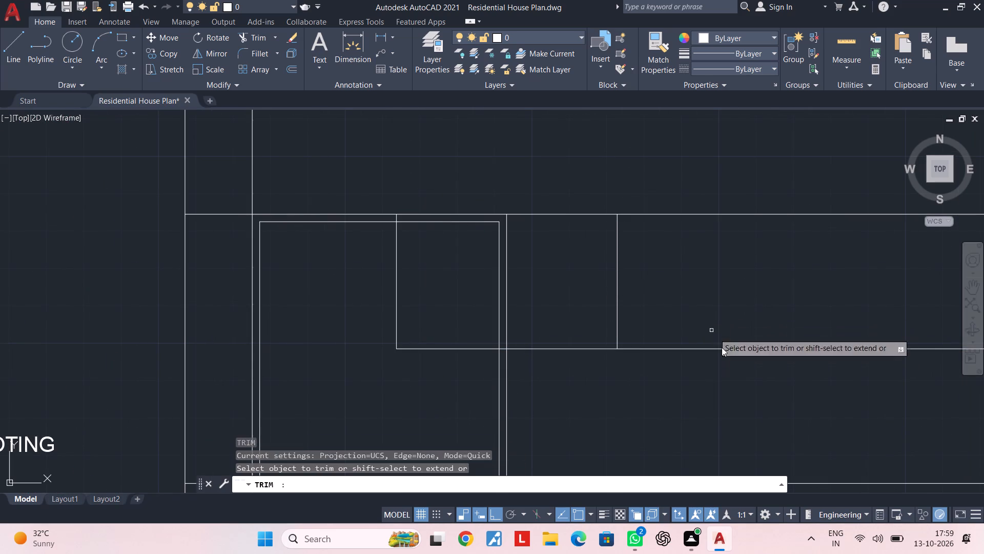
{"action": "left_click", "coordinate": [737, 389]}
{"action": "left_click", "coordinate": [723, 323]}
{"action": "key", "text": "Escape"}
{"action": "middle_click_drag", "start_coordinate": [684, 320], "coordinate": [691, 364]}
{"action": "key", "text": "Escape"}
{"action": "middle_click_drag", "start_coordinate": [521, 316], "coordinate": [588, 314]}
{"action": "key", "text": "Escape"}
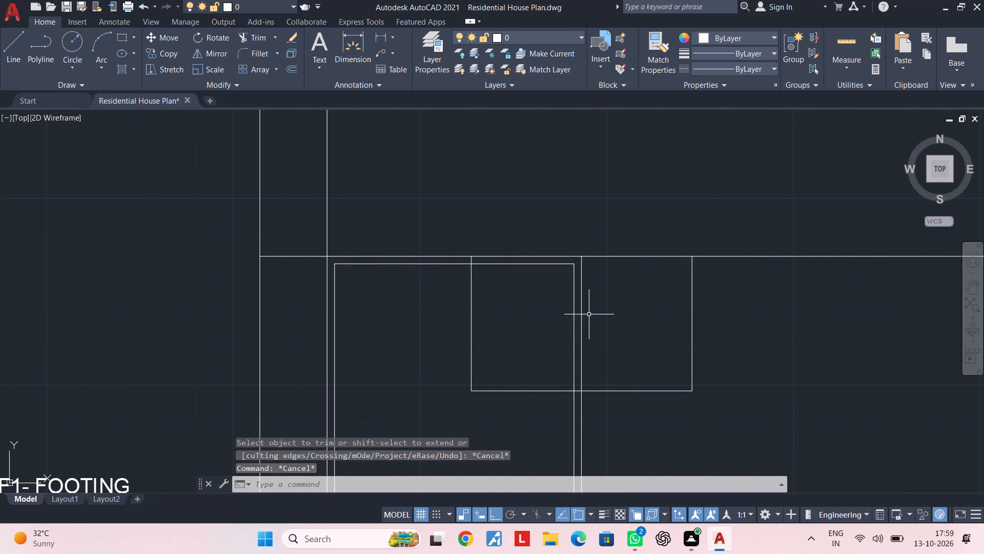
{"action": "key", "text": "Escape"}
{"action": "key", "text": "Escape"}
{"action": "key", "text": "Escape"}
{"action": "key", "text": "Escape"}
{"action": "key", "text": "Escape"}
{"action": "key", "text": "Escape"}
{"action": "key", "text": "Escape"}
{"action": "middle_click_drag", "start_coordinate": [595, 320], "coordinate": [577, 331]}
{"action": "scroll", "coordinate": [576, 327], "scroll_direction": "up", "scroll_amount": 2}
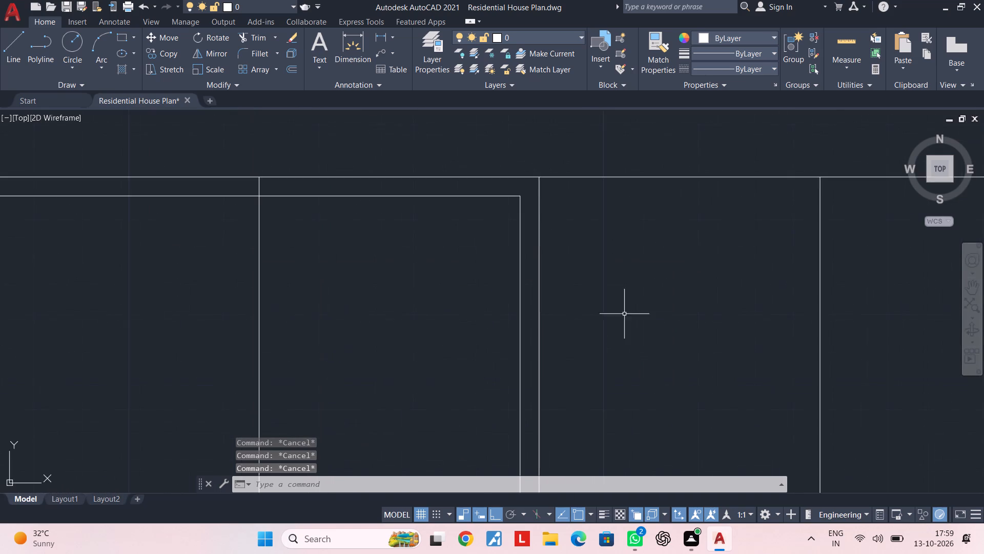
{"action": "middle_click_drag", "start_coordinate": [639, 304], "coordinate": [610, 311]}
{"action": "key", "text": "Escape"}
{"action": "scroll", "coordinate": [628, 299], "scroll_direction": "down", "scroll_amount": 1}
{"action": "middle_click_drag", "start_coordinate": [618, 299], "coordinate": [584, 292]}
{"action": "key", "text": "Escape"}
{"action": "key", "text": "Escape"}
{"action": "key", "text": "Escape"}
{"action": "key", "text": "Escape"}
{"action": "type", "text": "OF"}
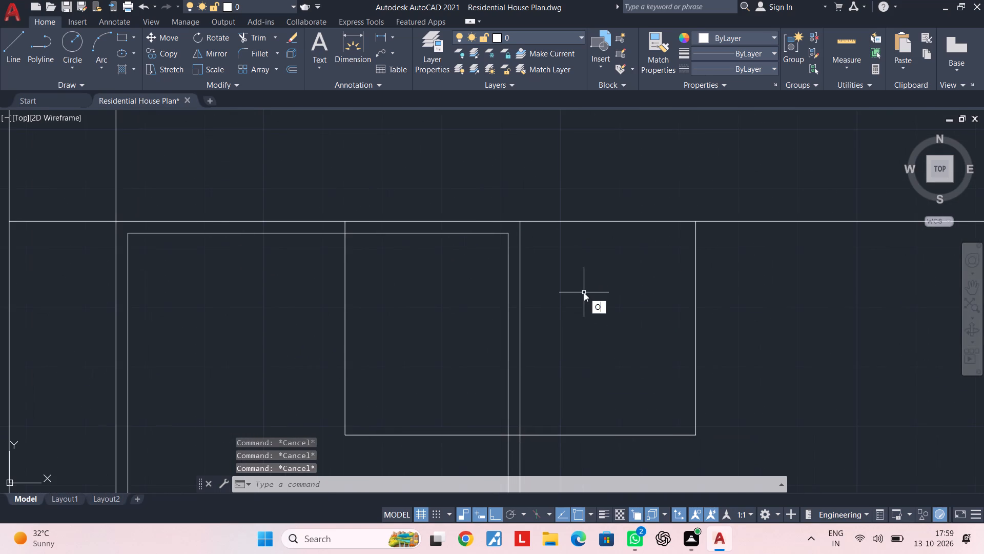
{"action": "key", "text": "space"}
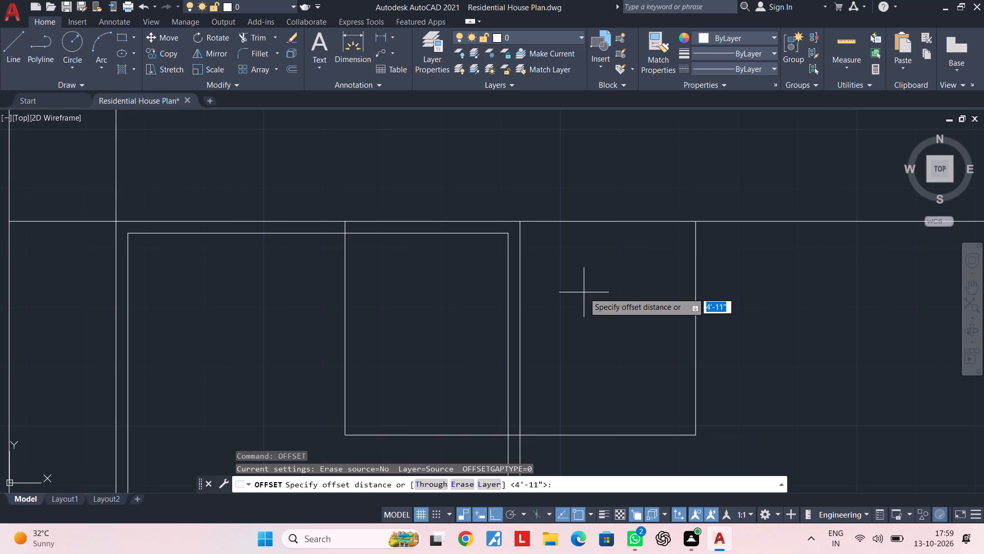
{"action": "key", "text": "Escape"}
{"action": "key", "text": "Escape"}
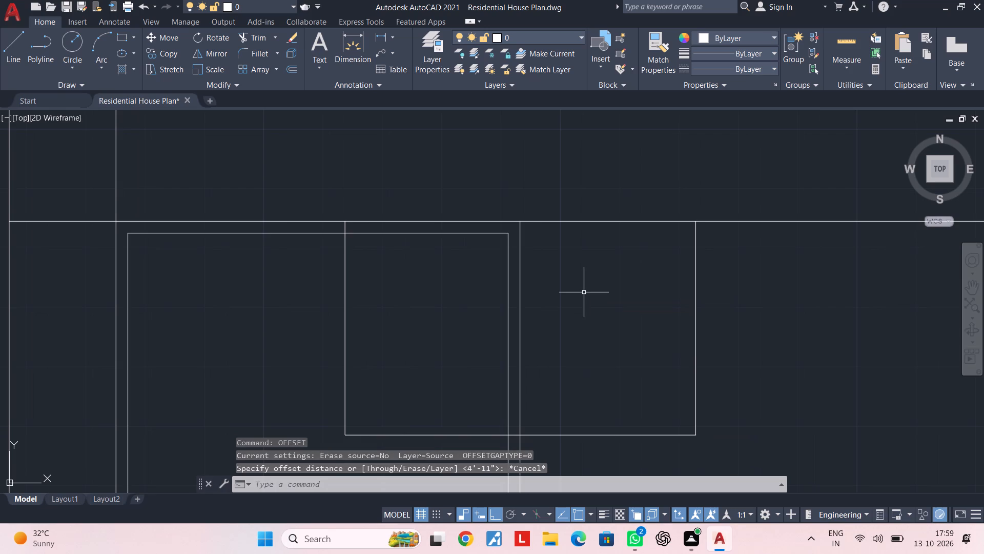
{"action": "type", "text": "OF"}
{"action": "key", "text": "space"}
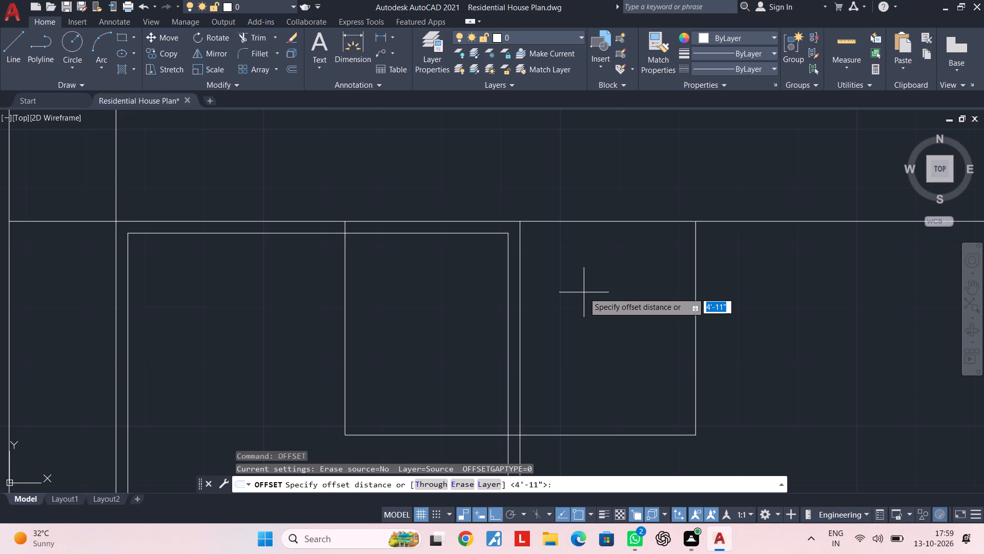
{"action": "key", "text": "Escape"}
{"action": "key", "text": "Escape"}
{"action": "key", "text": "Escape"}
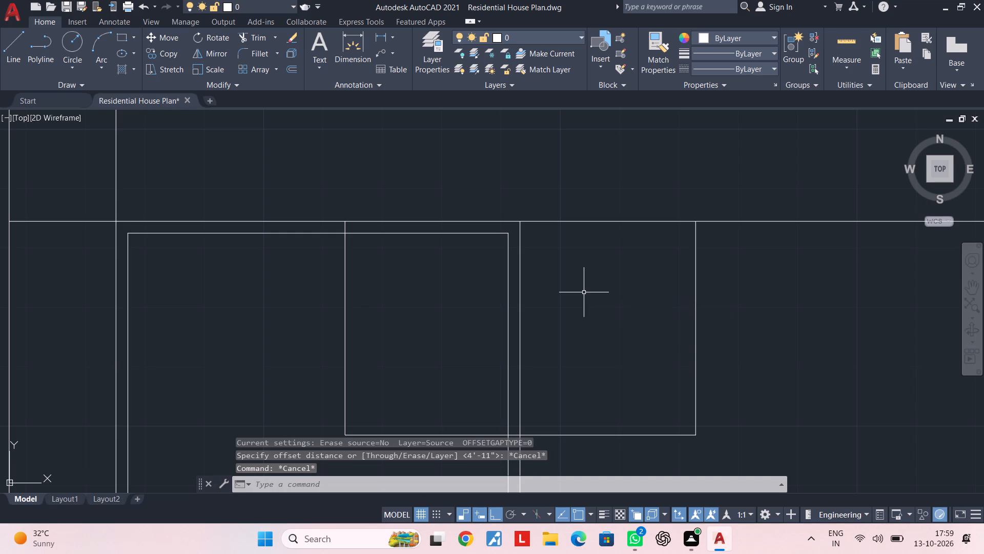
Extend the bay's upper inner 2" offset horizontal across the middle vertical to the central rectangle's far side.
{"action": "key", "text": "e"}
{"action": "key", "text": "x"}
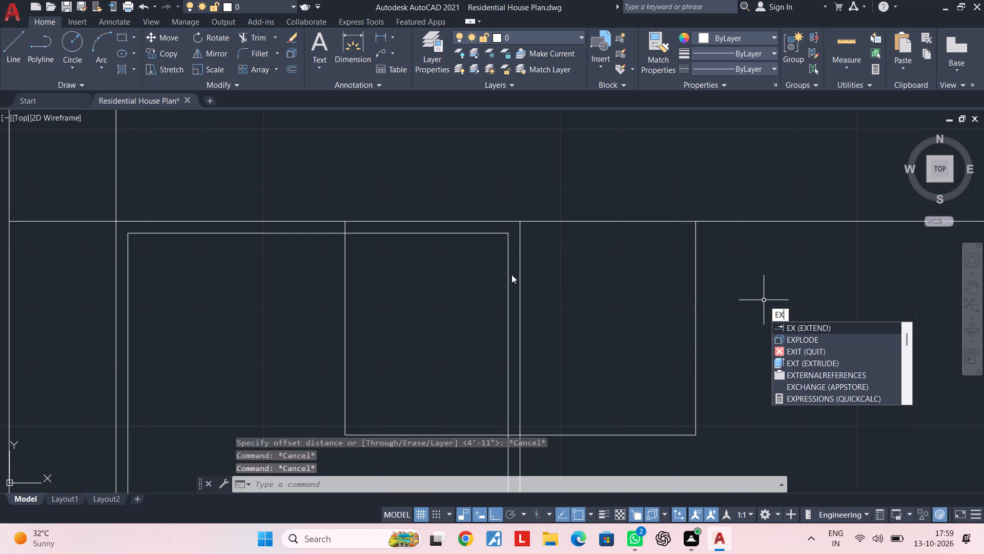
{"action": "key", "text": "space"}
{"action": "left_click", "coordinate": [478, 232]}
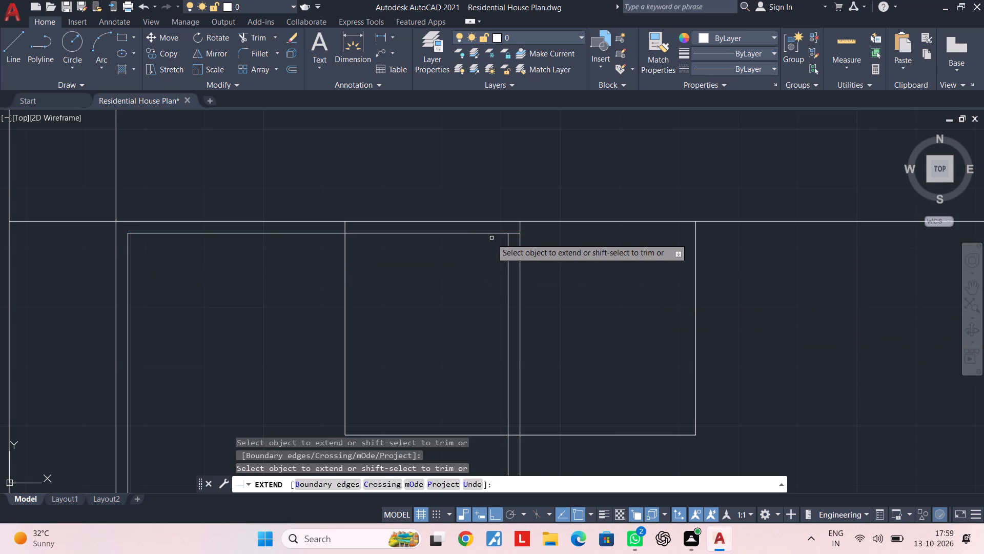
{"action": "left_click", "coordinate": [492, 233]}
{"action": "key", "text": "Escape"}
{"action": "key", "text": "Escape"}
Trim the bay's inner 2" offset vertical beside the middle vertical below the central rectangle's bottom edge.
{"action": "key", "text": "t"}
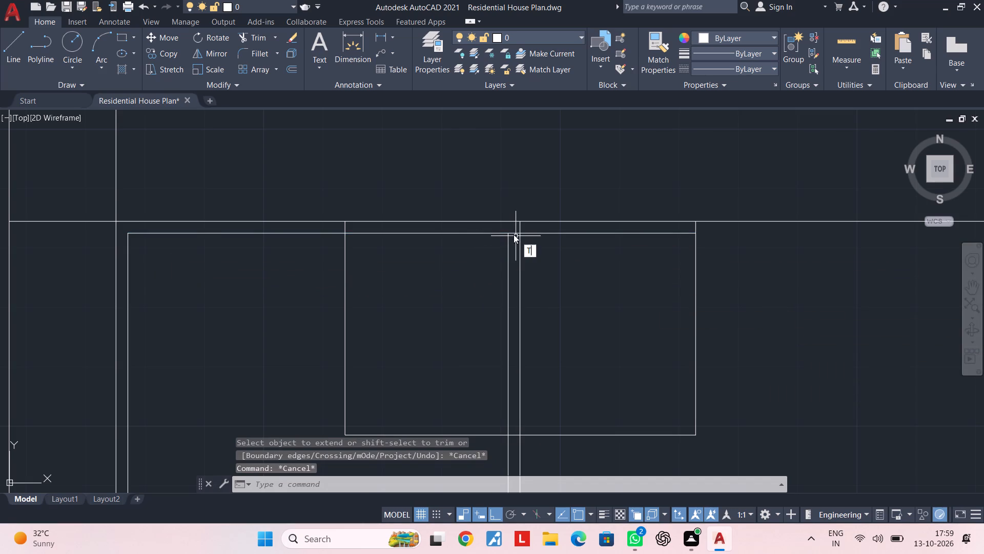
{"action": "key", "text": "r"}
{"action": "key", "text": "space"}
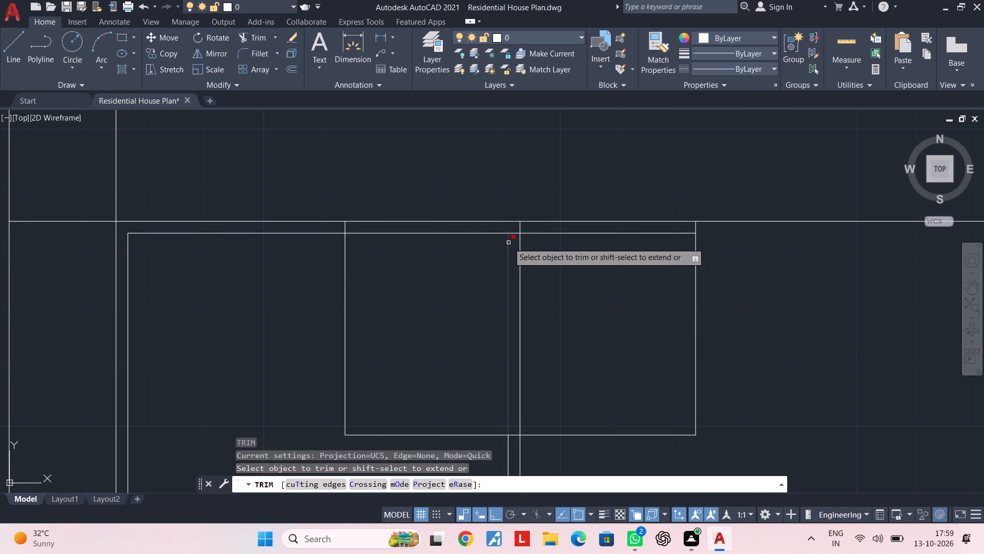
{"action": "scroll", "coordinate": [530, 262], "scroll_direction": "down", "scroll_amount": 2}
{"action": "middle_click_drag", "start_coordinate": [554, 311], "coordinate": [540, 290]}
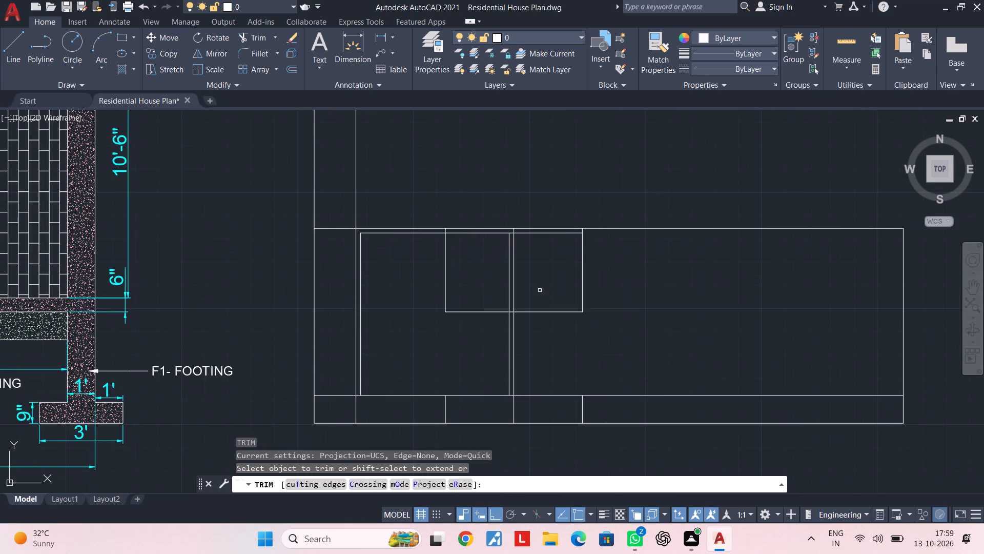
{"action": "left_click", "coordinate": [507, 337]}
Trim the extended inner horizontal between the inner 2" offset vertical and the middle vertical.
{"action": "middle_click_drag", "start_coordinate": [501, 263], "coordinate": [496, 287]}
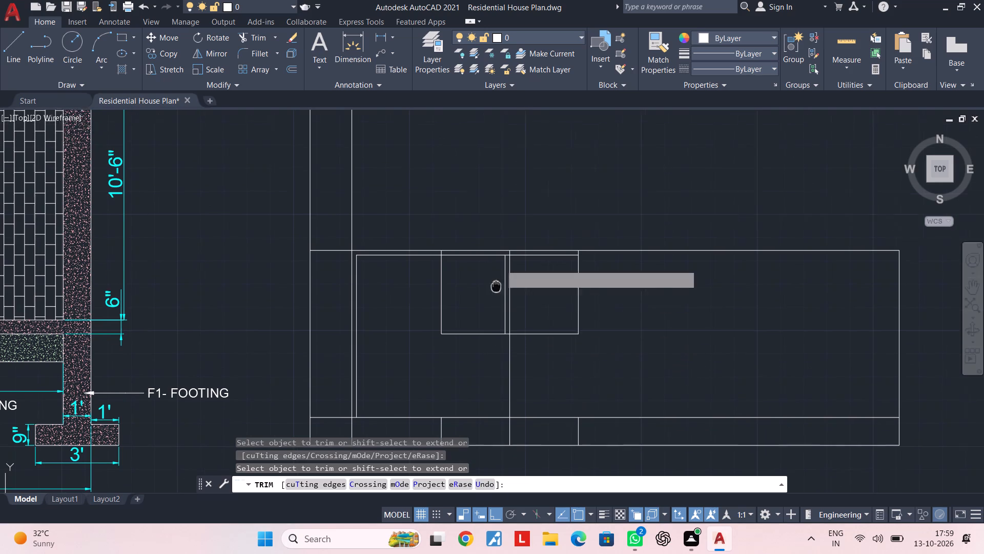
{"action": "middle_click_drag", "start_coordinate": [496, 287], "coordinate": [496, 287]}
{"action": "scroll", "coordinate": [511, 274], "scroll_direction": "up", "scroll_amount": 2}
{"action": "scroll", "coordinate": [489, 228], "scroll_direction": "up", "scroll_amount": 1}
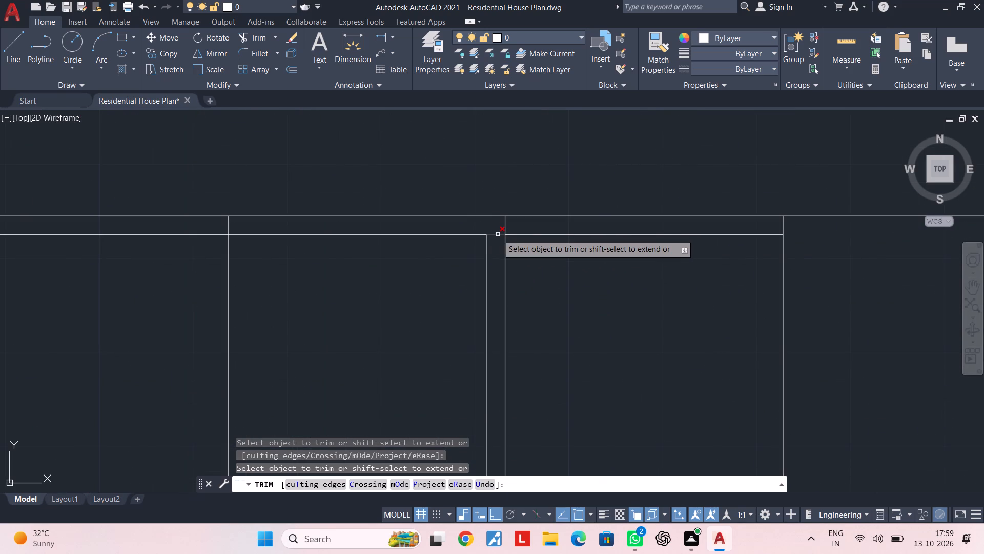
{"action": "left_click", "coordinate": [498, 234]}
{"action": "key", "text": "Escape"}
{"action": "key", "text": "Escape"}
{"action": "key", "text": "Escape"}
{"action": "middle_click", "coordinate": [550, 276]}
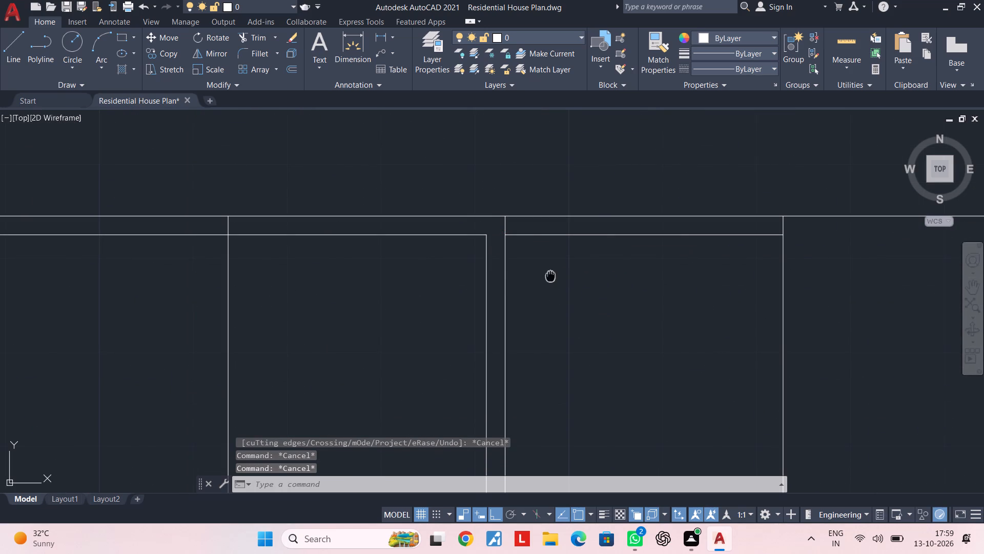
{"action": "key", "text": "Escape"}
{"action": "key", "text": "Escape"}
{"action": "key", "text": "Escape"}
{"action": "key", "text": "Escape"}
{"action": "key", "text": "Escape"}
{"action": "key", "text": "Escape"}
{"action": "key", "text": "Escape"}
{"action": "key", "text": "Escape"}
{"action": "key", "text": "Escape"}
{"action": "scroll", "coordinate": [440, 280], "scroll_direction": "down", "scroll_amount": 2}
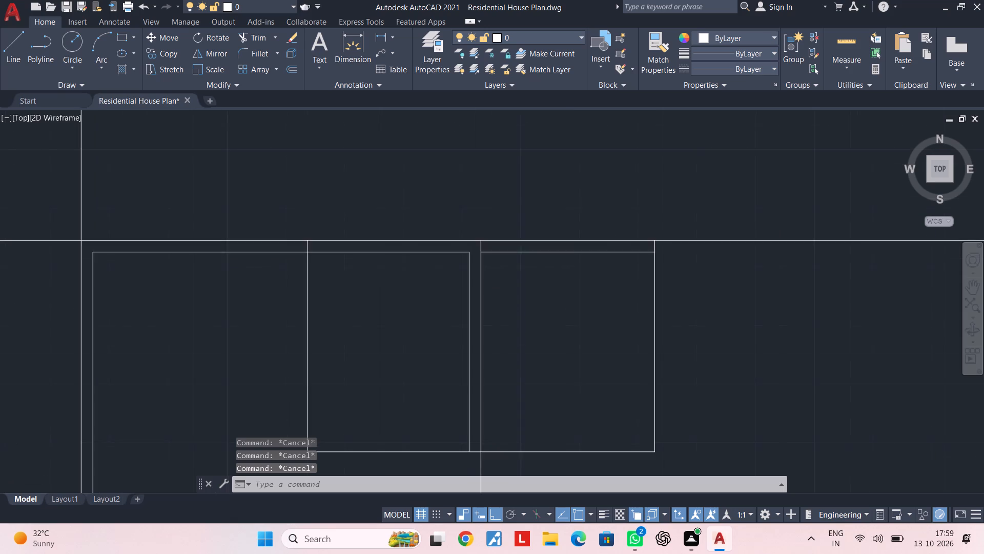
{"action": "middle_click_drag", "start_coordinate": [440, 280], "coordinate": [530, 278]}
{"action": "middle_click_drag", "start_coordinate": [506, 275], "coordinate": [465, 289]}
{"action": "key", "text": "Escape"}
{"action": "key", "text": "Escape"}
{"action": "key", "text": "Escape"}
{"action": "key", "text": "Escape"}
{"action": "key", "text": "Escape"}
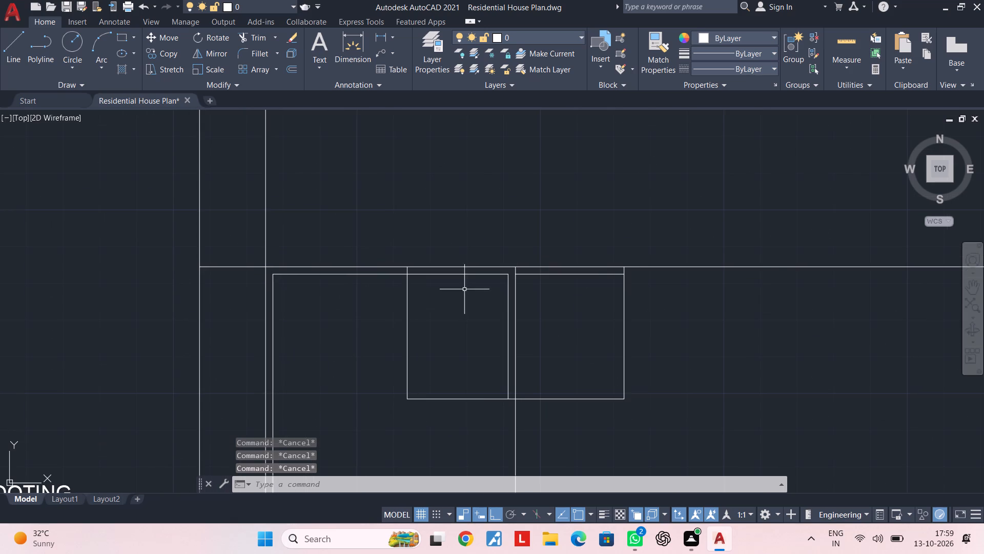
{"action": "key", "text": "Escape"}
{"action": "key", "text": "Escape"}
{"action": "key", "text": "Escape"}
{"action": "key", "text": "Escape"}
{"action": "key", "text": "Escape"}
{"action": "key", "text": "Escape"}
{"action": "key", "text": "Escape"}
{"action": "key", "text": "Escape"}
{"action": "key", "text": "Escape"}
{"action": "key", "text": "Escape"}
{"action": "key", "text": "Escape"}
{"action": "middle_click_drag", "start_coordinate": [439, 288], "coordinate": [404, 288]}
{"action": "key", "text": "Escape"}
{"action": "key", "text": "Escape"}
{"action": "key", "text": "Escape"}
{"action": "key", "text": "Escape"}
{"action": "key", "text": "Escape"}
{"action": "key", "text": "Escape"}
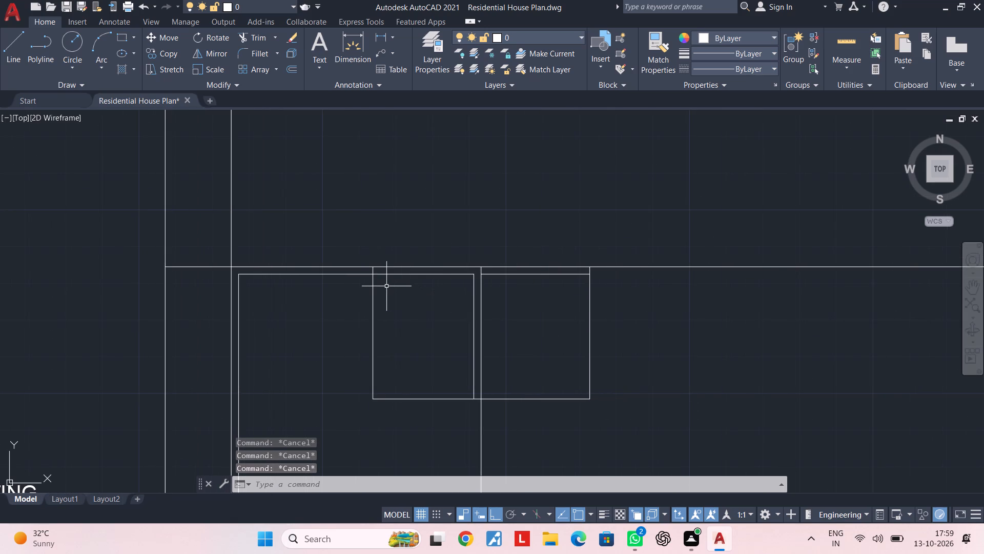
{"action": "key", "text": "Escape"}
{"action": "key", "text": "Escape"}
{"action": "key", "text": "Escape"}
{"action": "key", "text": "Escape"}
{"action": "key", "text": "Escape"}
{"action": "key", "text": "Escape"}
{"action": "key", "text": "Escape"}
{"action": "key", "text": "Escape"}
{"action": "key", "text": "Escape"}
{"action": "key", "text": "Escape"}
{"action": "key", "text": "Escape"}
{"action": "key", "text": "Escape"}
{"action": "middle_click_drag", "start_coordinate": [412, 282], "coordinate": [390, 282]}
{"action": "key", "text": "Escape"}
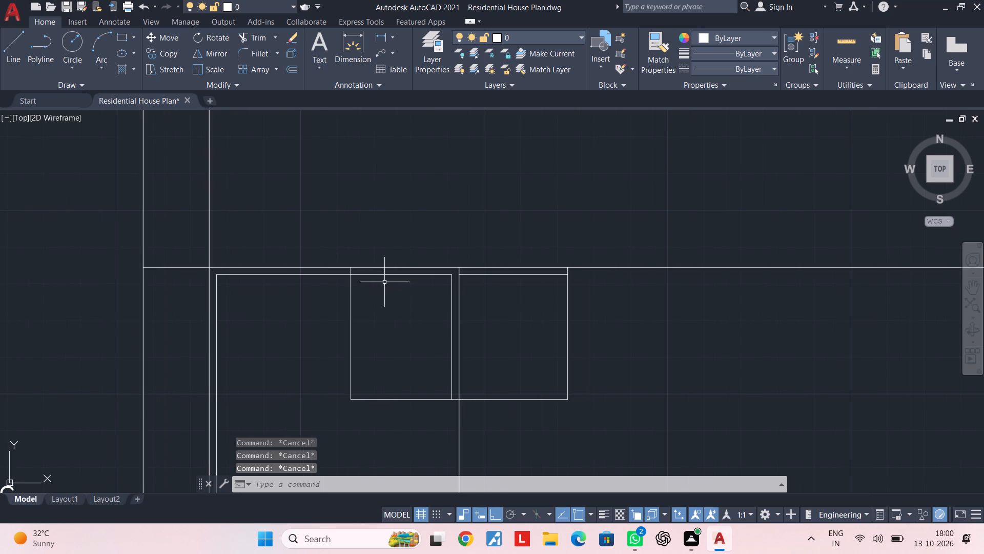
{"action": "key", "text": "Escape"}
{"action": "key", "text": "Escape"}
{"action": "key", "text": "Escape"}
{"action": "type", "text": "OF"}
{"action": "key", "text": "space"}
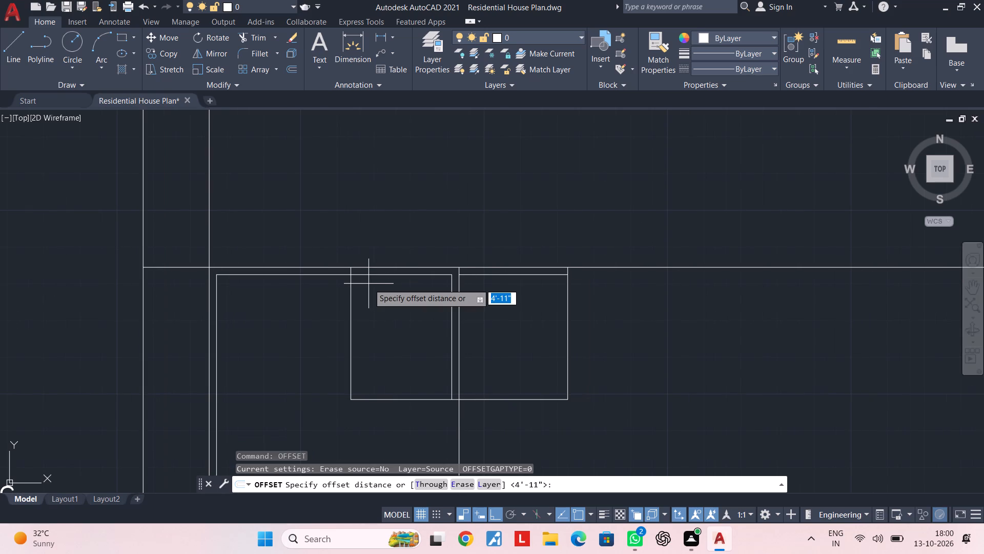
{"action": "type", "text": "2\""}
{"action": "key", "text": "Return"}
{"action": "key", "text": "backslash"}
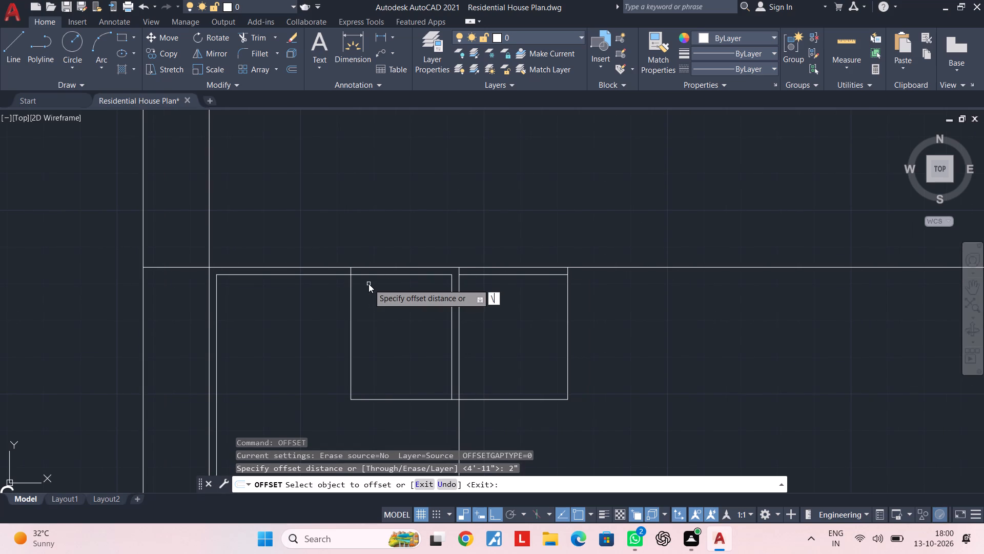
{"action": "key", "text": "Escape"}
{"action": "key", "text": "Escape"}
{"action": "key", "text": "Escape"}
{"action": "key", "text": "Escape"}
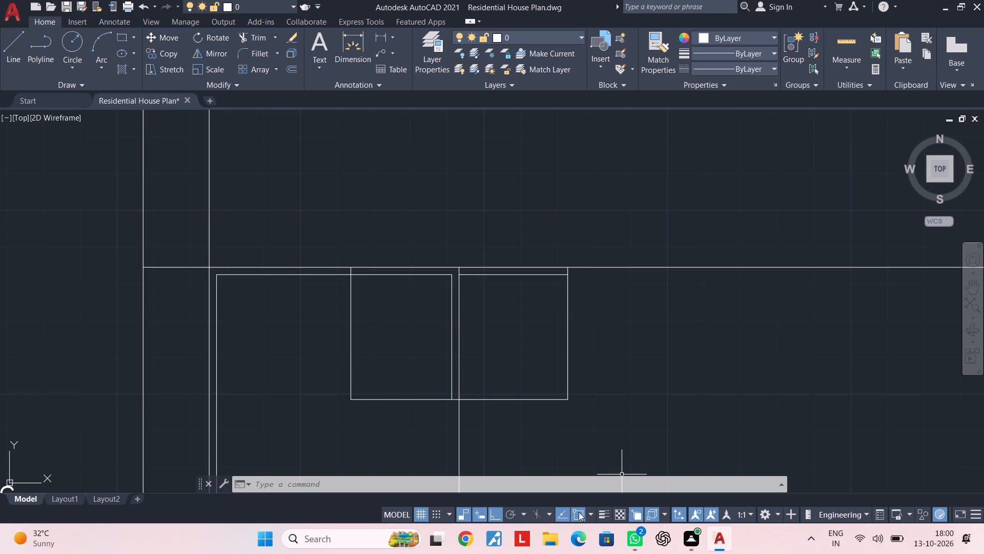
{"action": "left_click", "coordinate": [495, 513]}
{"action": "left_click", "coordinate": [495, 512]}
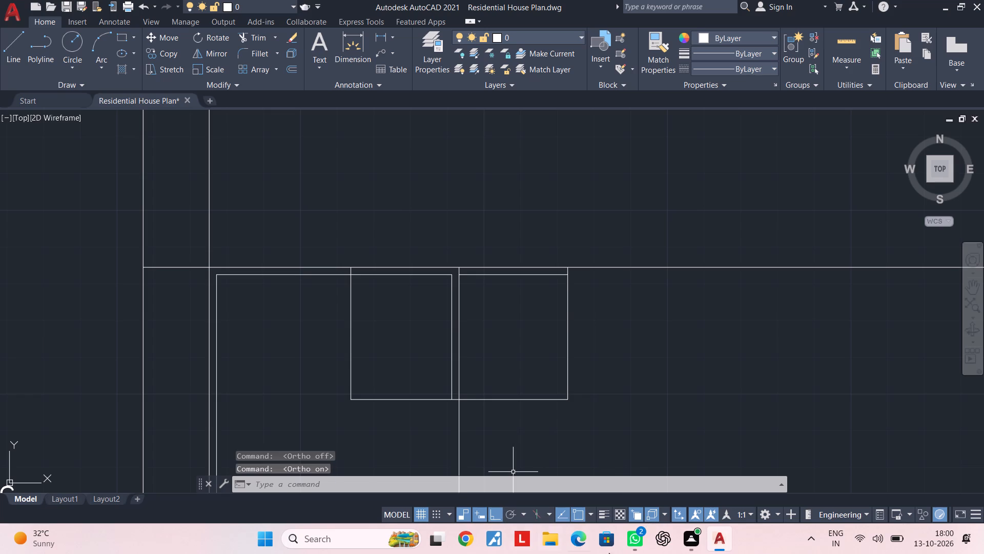
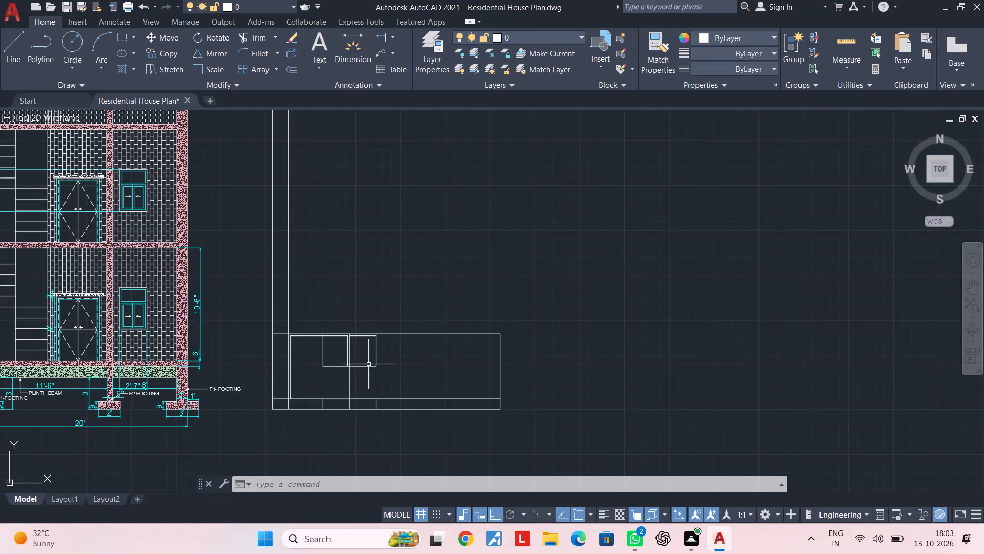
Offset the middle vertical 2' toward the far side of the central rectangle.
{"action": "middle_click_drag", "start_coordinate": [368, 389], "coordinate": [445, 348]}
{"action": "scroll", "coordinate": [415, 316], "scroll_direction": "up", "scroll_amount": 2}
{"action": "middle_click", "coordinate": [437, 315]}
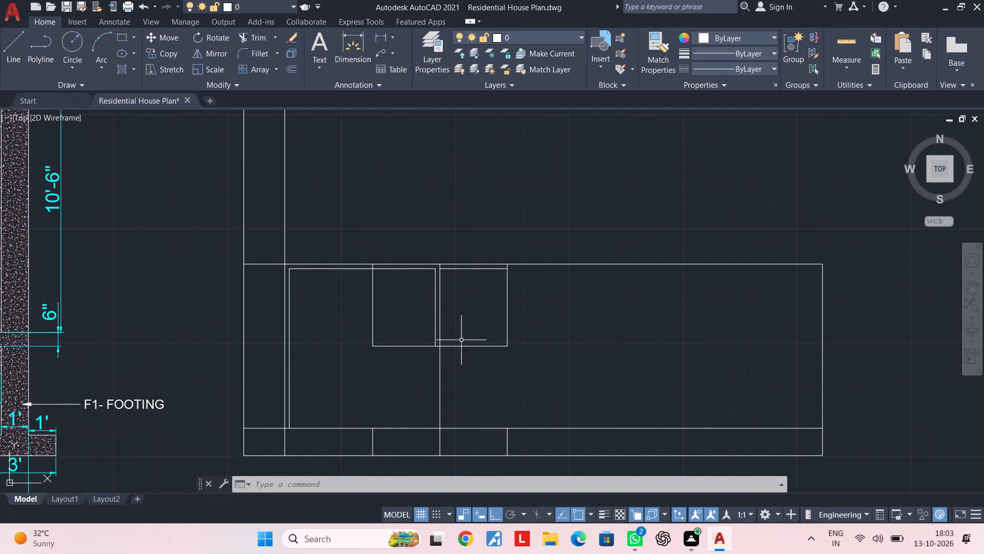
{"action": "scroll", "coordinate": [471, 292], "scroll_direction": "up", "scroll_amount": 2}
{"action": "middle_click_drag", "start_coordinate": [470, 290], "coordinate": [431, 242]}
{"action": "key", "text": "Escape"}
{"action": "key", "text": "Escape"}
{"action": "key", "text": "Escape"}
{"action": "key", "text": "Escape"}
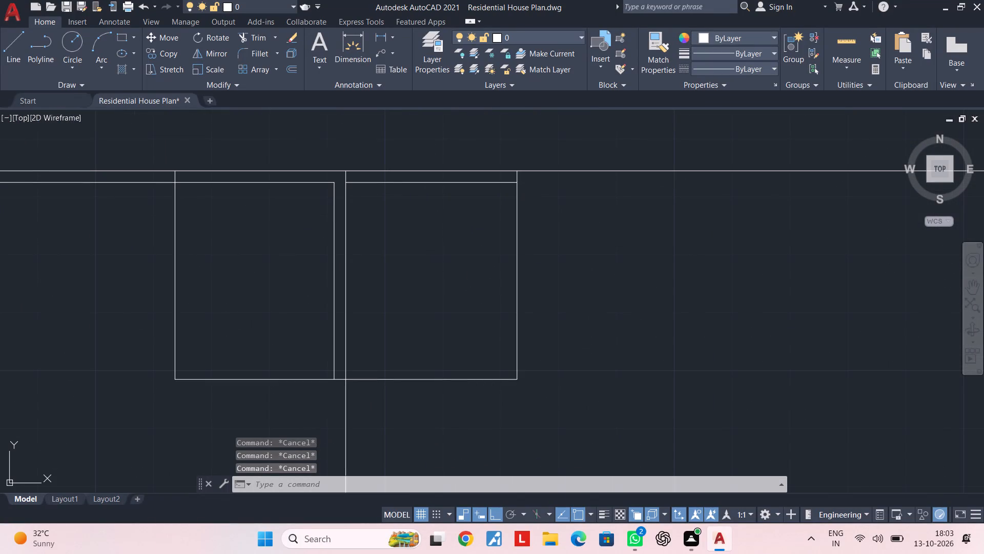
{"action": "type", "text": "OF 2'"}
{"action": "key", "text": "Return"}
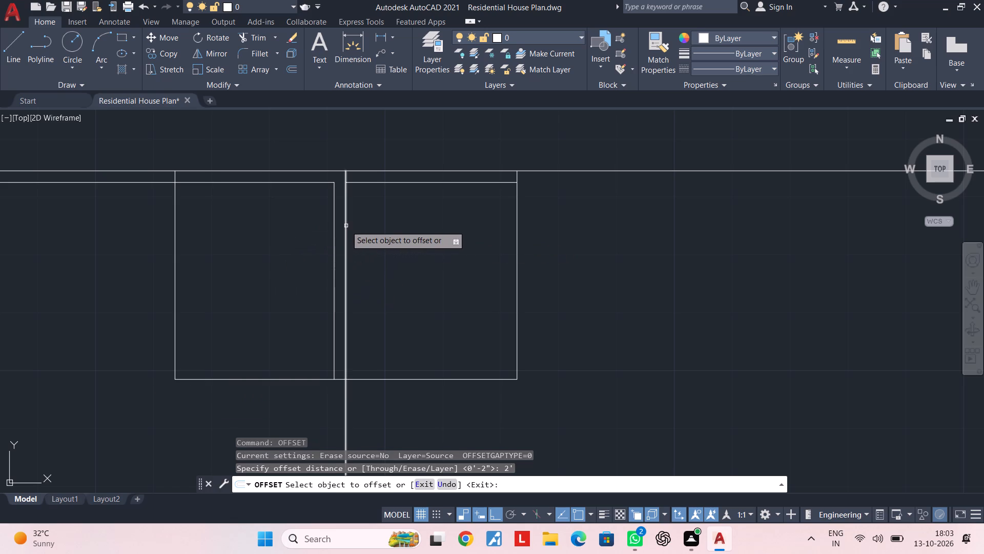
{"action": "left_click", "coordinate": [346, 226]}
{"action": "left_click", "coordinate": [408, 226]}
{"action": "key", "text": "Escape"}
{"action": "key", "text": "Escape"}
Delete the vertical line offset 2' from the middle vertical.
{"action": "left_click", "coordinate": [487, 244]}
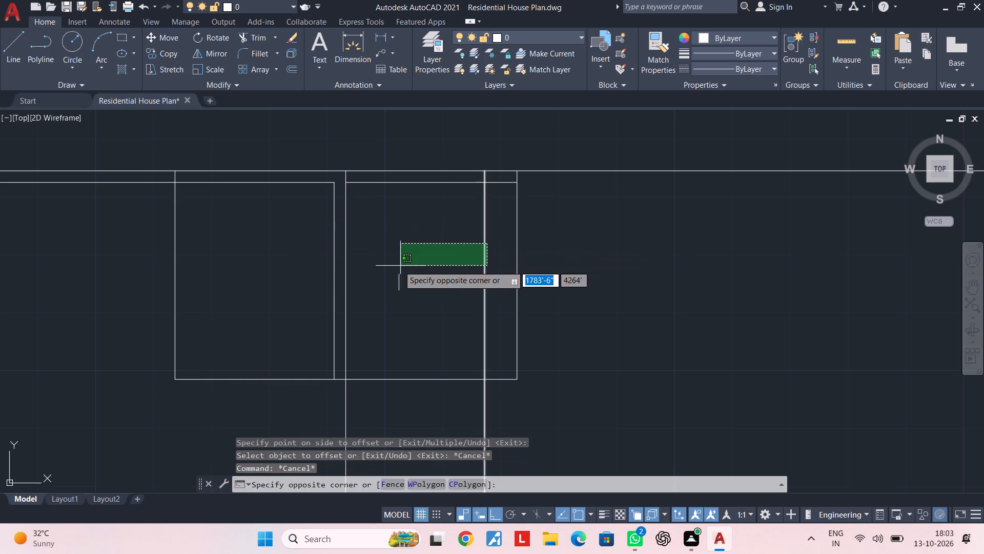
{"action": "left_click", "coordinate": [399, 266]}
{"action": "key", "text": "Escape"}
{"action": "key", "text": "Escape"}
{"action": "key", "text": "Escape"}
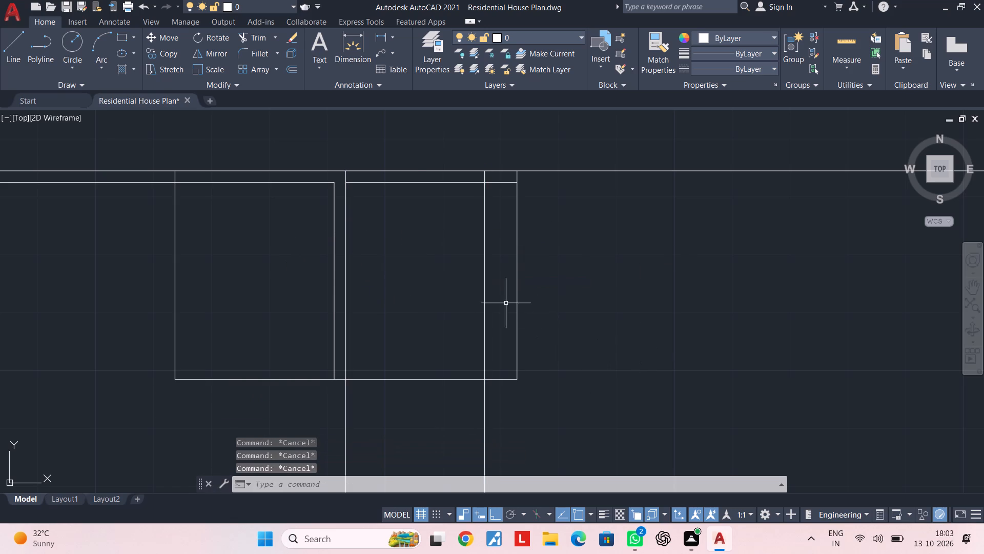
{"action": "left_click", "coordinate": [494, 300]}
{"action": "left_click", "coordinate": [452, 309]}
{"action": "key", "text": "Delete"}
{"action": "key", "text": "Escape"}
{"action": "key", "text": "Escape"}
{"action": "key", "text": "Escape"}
Offset the middle vertical, bottom edge and far side of the central rectangle 2" inward around its far half.
{"action": "type", "text": "OF"}
{"action": "key", "text": "space"}
{"action": "type", "text": "2\""}
{"action": "key", "text": "Return"}
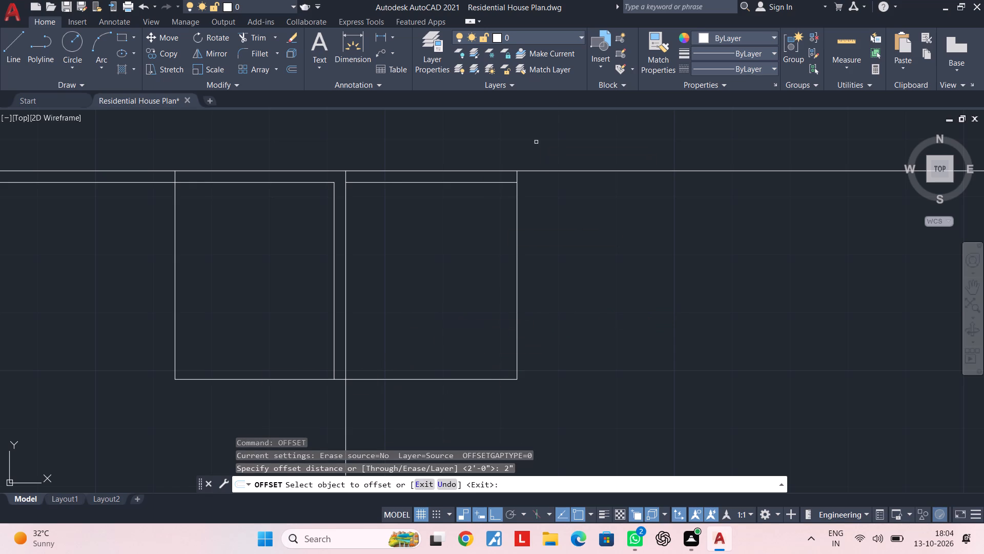
{"action": "left_click", "coordinate": [345, 272]}
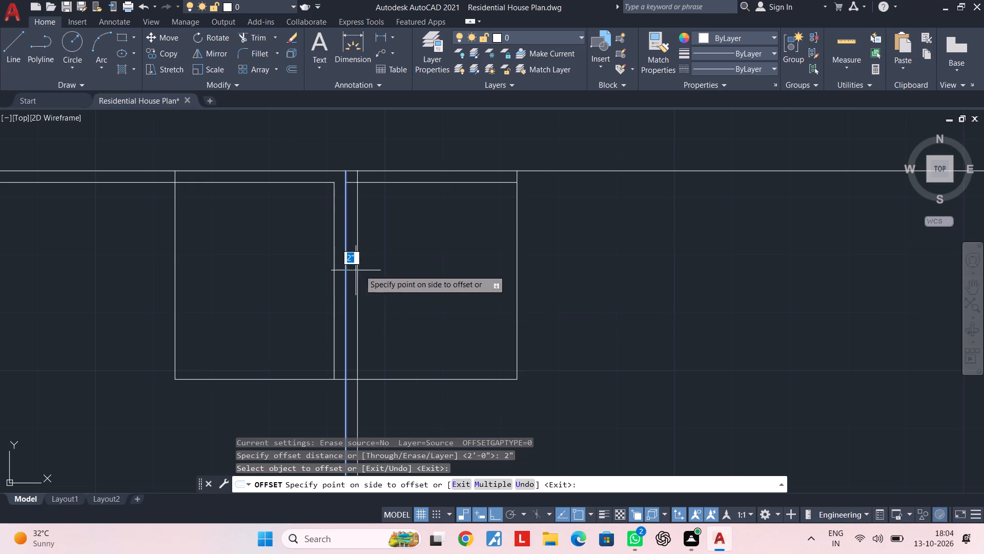
{"action": "left_click", "coordinate": [387, 264]}
{"action": "left_click", "coordinate": [445, 379]}
{"action": "left_click", "coordinate": [434, 357]}
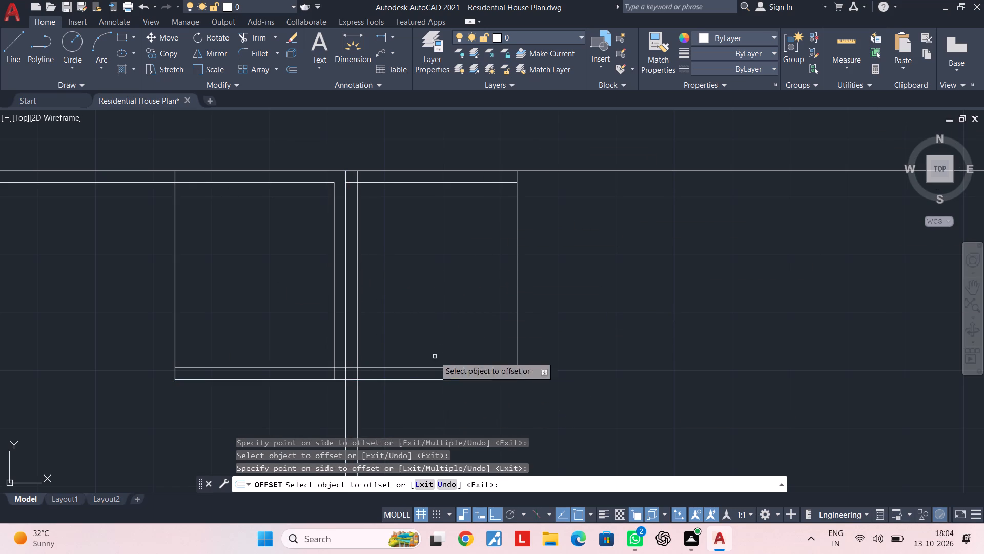
{"action": "left_click", "coordinate": [515, 318]}
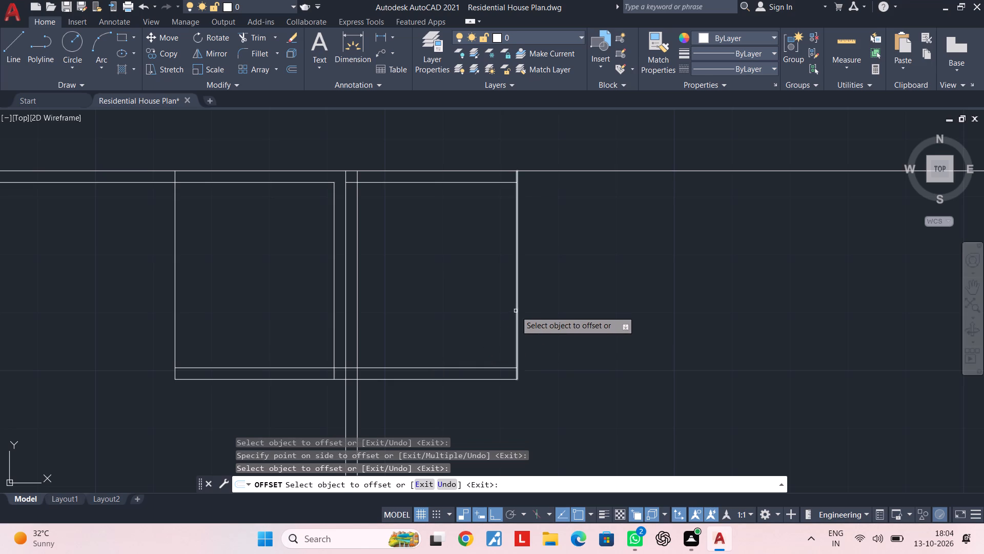
{"action": "left_click", "coordinate": [516, 311]}
{"action": "left_click", "coordinate": [455, 314]}
{"action": "key", "text": "Escape"}
{"action": "key", "text": "Escape"}
Trim the 2" offset lines beyond their corners in the central rectangle's far half to leave a closed inner frame.
{"action": "type", "text": "TR"}
{"action": "key", "text": "space"}
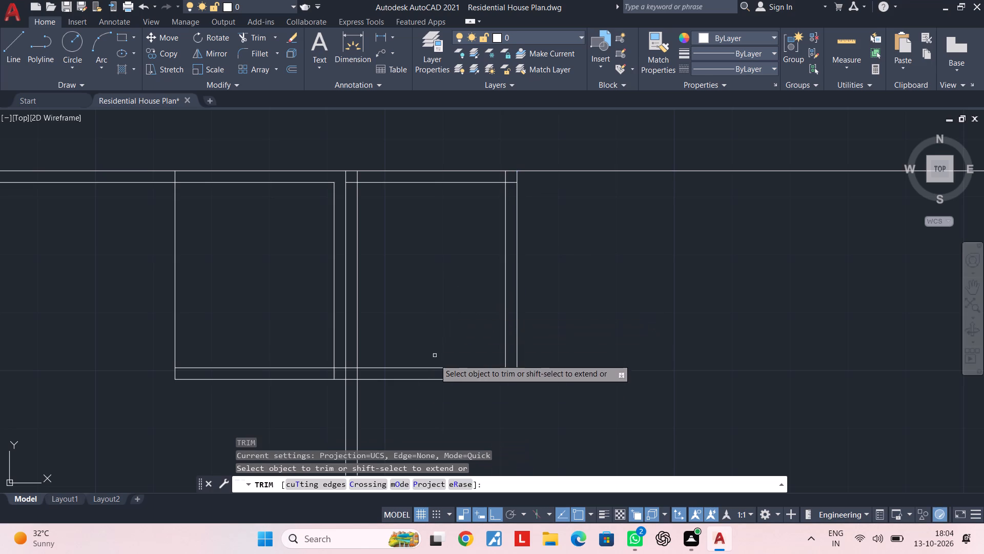
{"action": "left_click", "coordinate": [358, 393]}
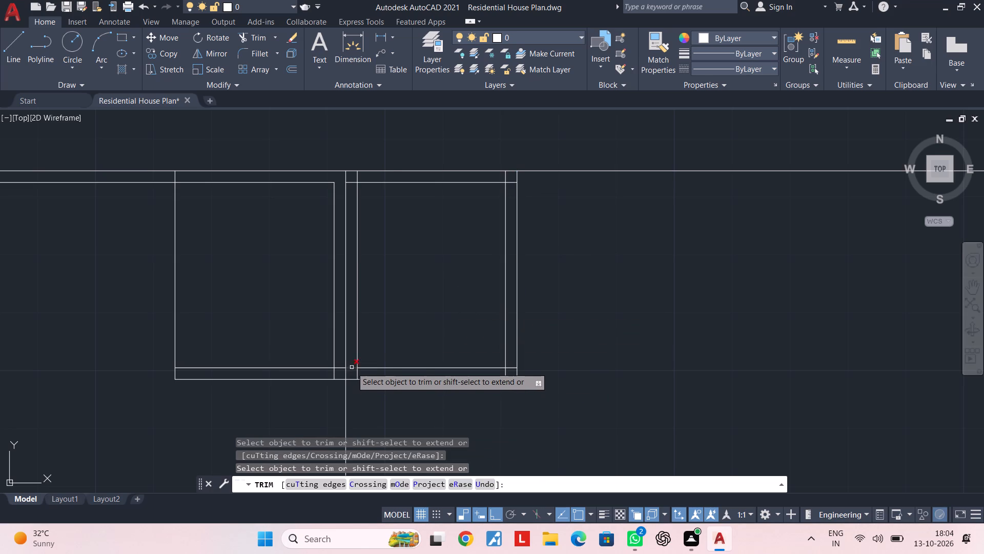
{"action": "left_click", "coordinate": [352, 367]}
{"action": "left_click", "coordinate": [356, 371]}
{"action": "scroll", "coordinate": [347, 184], "scroll_direction": "up", "scroll_amount": 2}
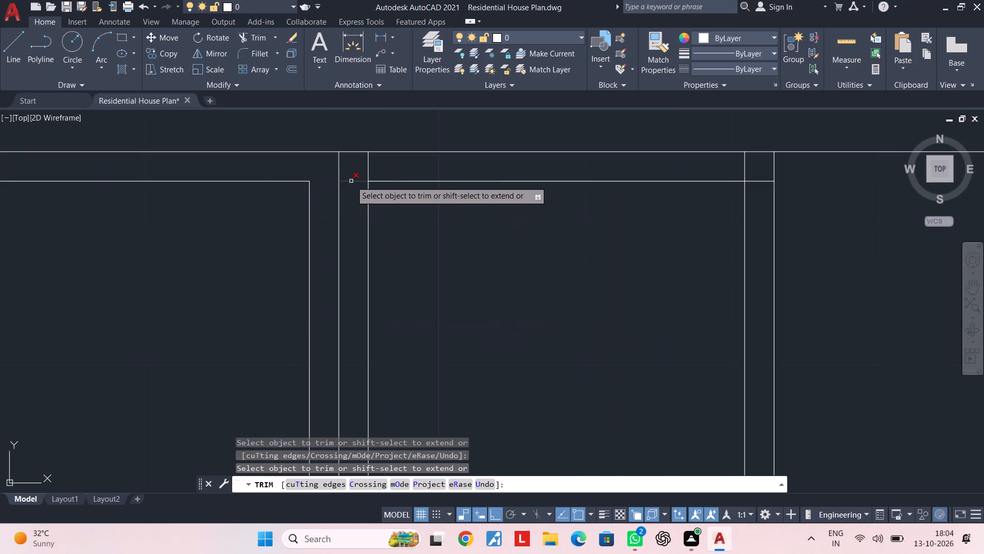
{"action": "left_click", "coordinate": [353, 181]}
{"action": "left_click", "coordinate": [370, 172]}
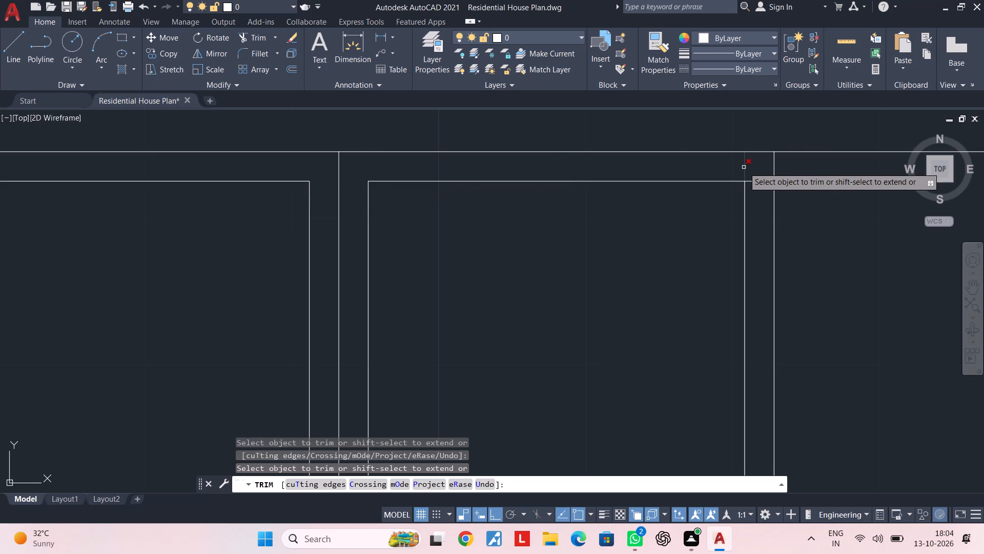
{"action": "left_click", "coordinate": [745, 167]}
{"action": "left_click", "coordinate": [762, 180]}
{"action": "scroll", "coordinate": [759, 246], "scroll_direction": "down", "scroll_amount": 1}
{"action": "middle_click_drag", "start_coordinate": [750, 219], "coordinate": [746, 205]}
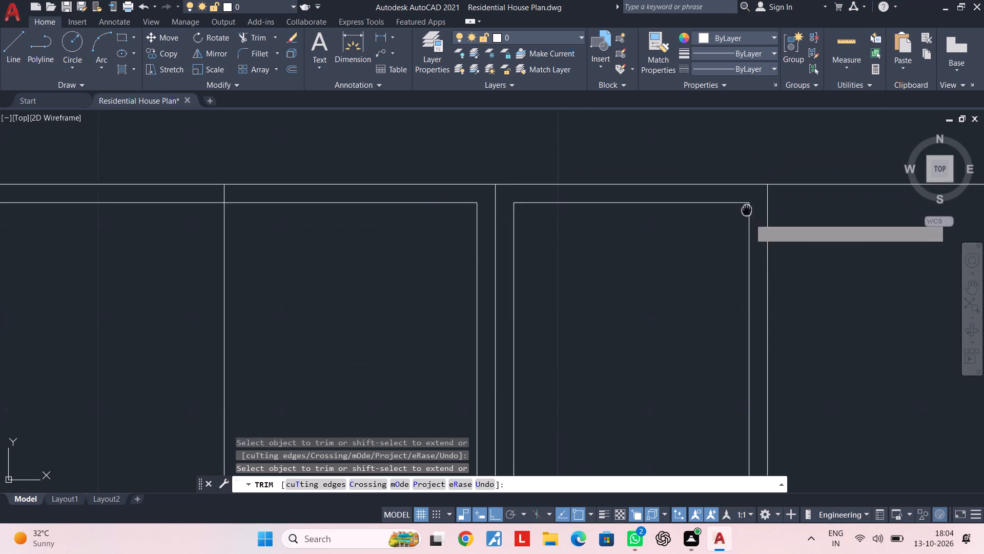
{"action": "middle_click_drag", "start_coordinate": [746, 205], "coordinate": [740, 180]}
{"action": "middle_click_drag", "start_coordinate": [742, 274], "coordinate": [730, 219]}
{"action": "scroll", "coordinate": [769, 397], "scroll_direction": "up", "scroll_amount": 2}
{"action": "left_click", "coordinate": [710, 411]}
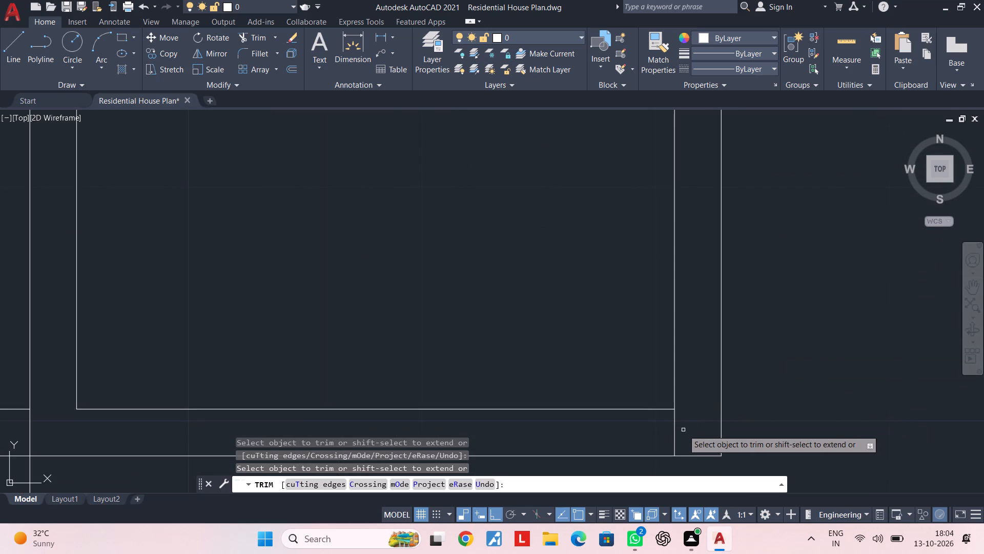
{"action": "left_click", "coordinate": [675, 433]}
{"action": "key", "text": "Escape"}
{"action": "scroll", "coordinate": [621, 411], "scroll_direction": "down", "scroll_amount": 4}
{"action": "middle_click_drag", "start_coordinate": [627, 407], "coordinate": [639, 400]}
{"action": "key", "text": "Escape"}
Join the four inner frame lines in the central rectangle's far half into one polyline.
{"action": "scroll", "coordinate": [647, 397], "scroll_direction": "up", "scroll_amount": 2}
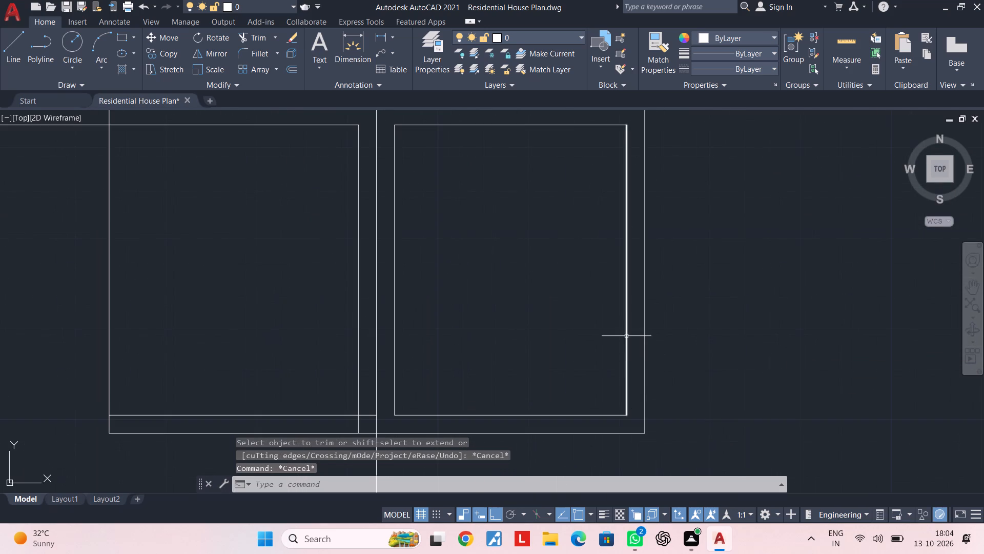
{"action": "left_click", "coordinate": [633, 334]}
{"action": "left_click", "coordinate": [563, 417]}
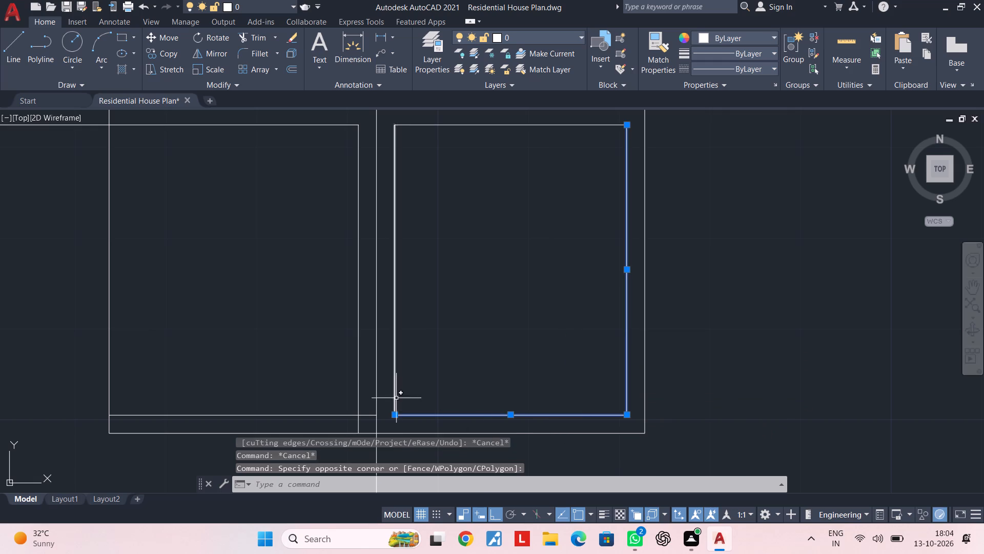
{"action": "left_click", "coordinate": [396, 398]}
{"action": "middle_click_drag", "start_coordinate": [418, 287], "coordinate": [426, 382]}
{"action": "left_click", "coordinate": [470, 278]}
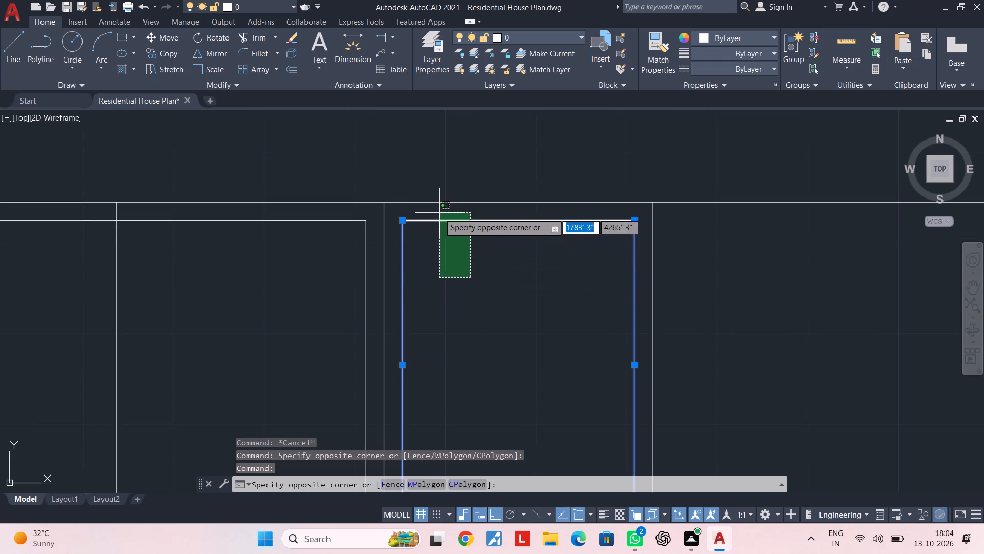
{"action": "left_click", "coordinate": [439, 213]}
{"action": "key", "text": "j"}
{"action": "key", "text": "space"}
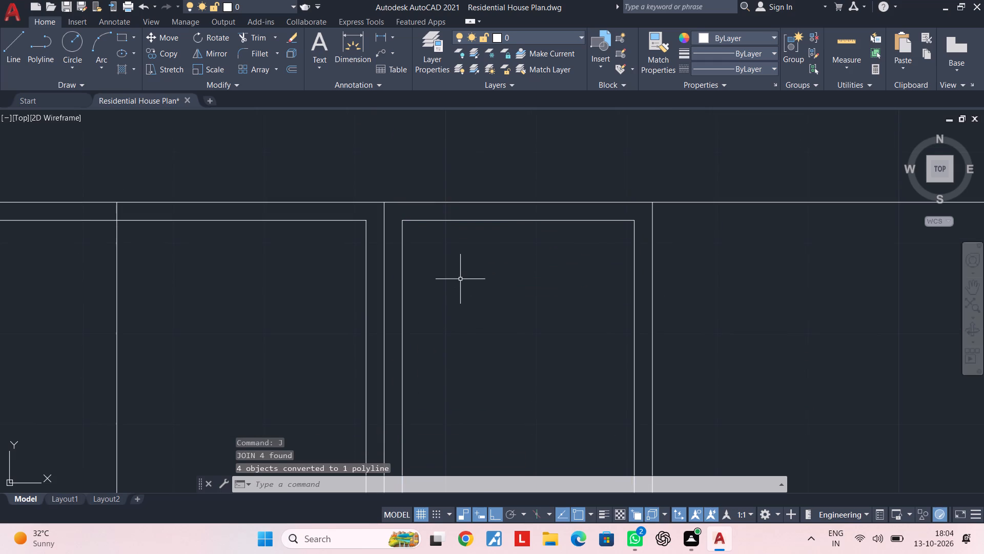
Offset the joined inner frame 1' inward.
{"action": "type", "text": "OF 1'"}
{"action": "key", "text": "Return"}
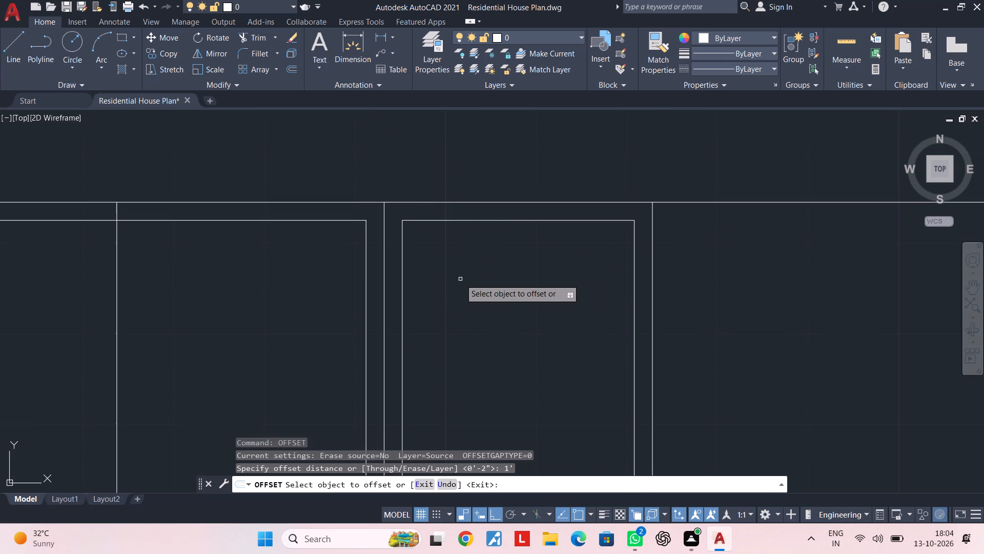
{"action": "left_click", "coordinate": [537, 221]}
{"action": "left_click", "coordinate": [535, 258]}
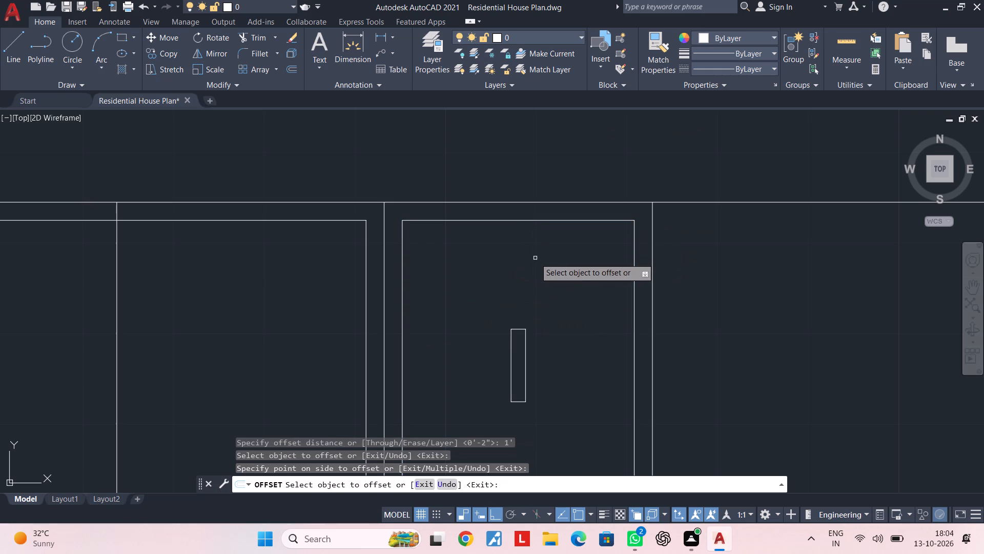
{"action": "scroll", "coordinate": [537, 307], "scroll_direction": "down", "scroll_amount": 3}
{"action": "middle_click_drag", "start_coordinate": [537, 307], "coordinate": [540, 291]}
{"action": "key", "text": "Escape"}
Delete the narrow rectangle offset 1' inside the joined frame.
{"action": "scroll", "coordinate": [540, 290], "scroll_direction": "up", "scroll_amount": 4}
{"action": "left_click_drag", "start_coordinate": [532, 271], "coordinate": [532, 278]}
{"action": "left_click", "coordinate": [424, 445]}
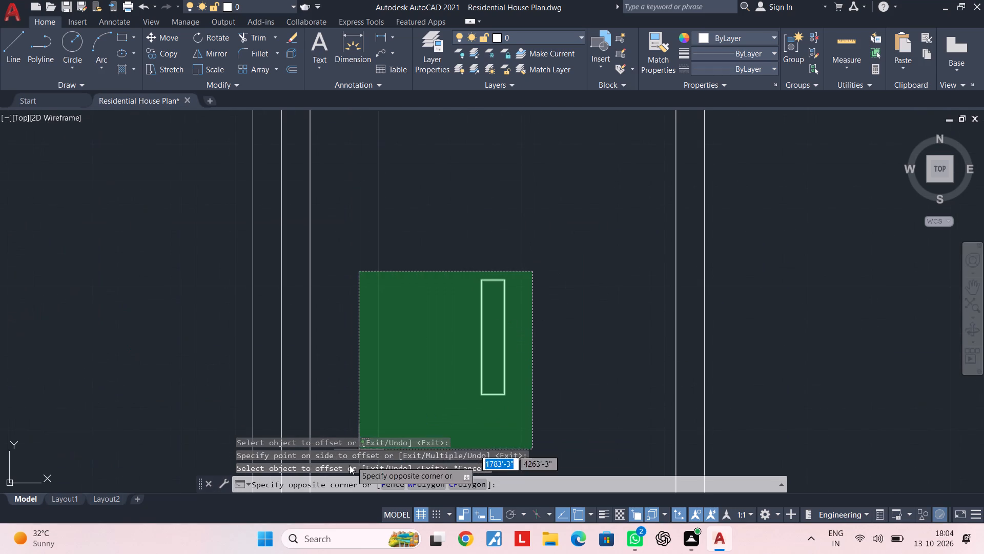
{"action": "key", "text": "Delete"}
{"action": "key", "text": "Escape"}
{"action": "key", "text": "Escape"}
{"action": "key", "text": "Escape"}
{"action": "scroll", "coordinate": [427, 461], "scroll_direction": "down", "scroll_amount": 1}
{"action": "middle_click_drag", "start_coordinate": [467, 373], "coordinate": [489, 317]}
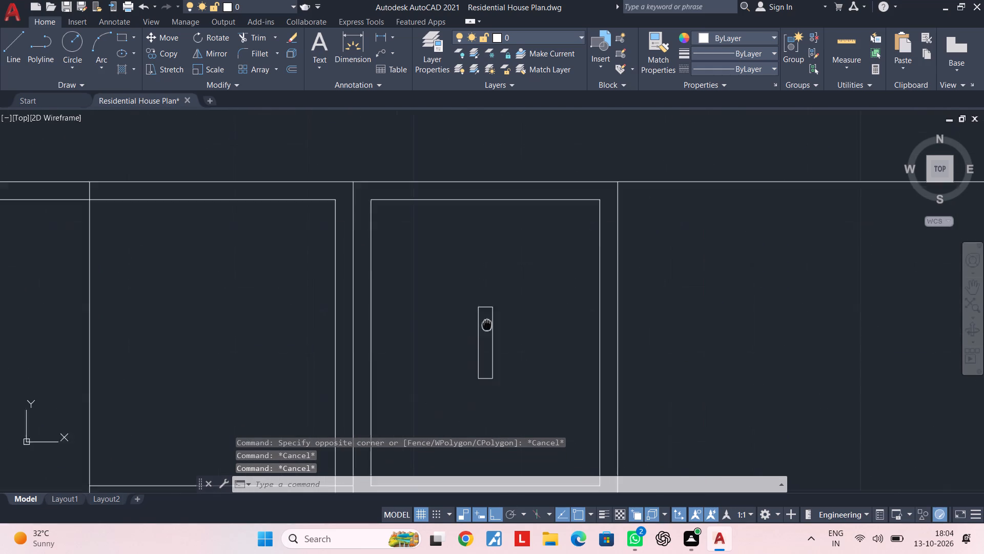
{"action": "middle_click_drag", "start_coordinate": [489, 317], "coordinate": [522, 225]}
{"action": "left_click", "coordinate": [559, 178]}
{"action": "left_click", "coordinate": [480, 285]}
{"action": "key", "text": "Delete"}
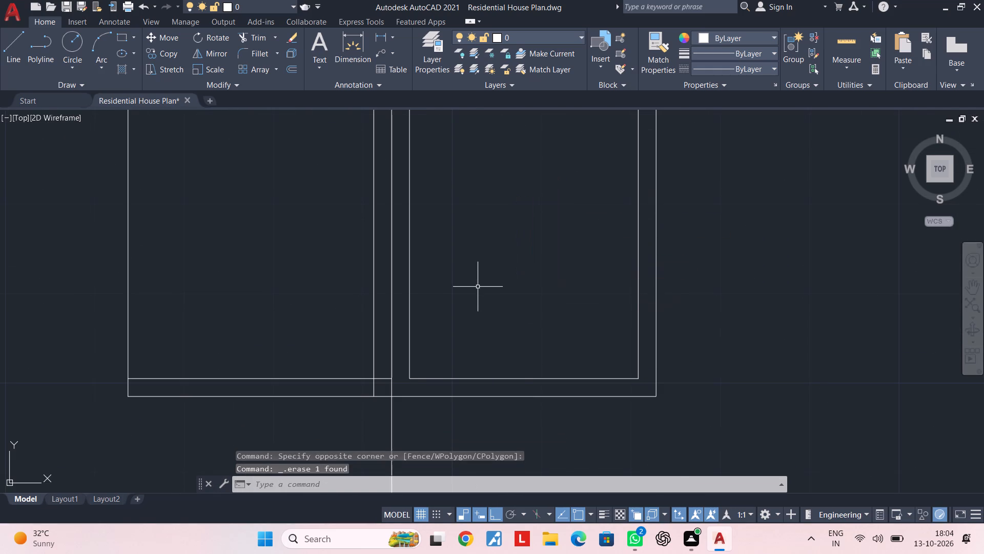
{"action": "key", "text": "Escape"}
Offset the joined inner frame 1" inward.
{"action": "type", "text": "OF 1\""}
{"action": "key", "text": "Return"}
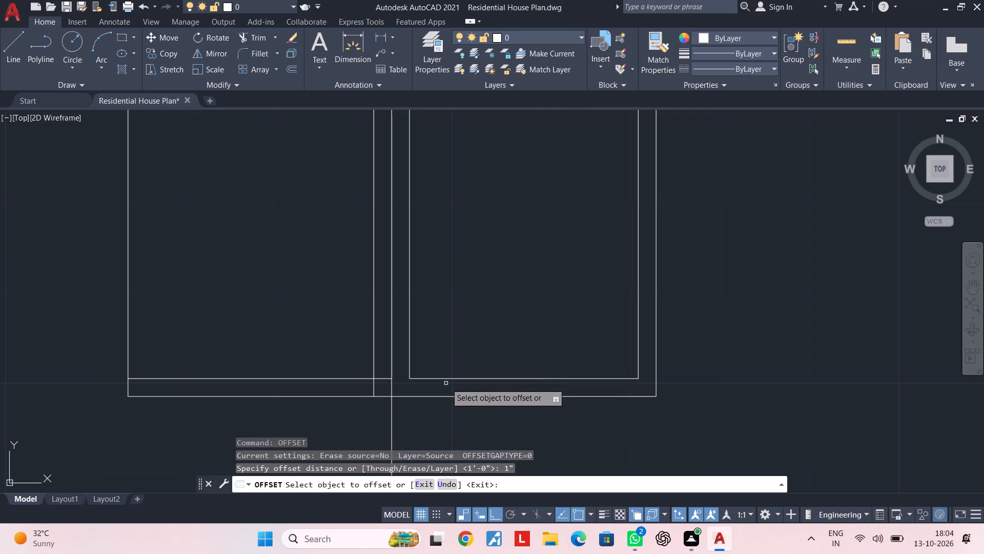
{"action": "left_click", "coordinate": [447, 379]}
{"action": "left_click", "coordinate": [449, 361]}
{"action": "key", "text": "Escape"}
{"action": "scroll", "coordinate": [459, 339], "scroll_direction": "down", "scroll_amount": 4}
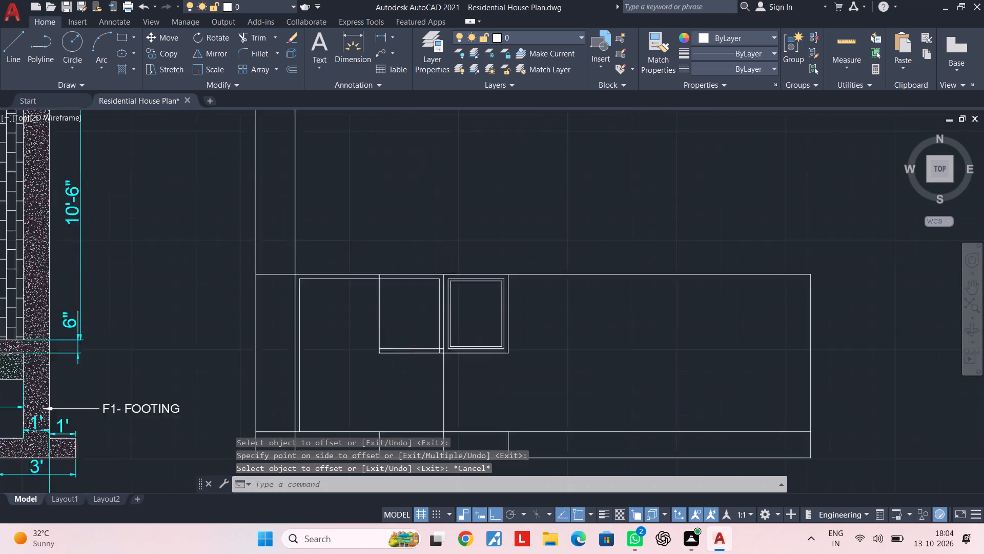
Offset the central rectangle's side inside the bay 2" inward toward the middle vertical.
{"action": "middle_click", "coordinate": [460, 339]}
{"action": "scroll", "coordinate": [455, 293], "scroll_direction": "up", "scroll_amount": 3}
{"action": "key", "text": "Escape"}
{"action": "key", "text": "Escape"}
{"action": "key", "text": "Escape"}
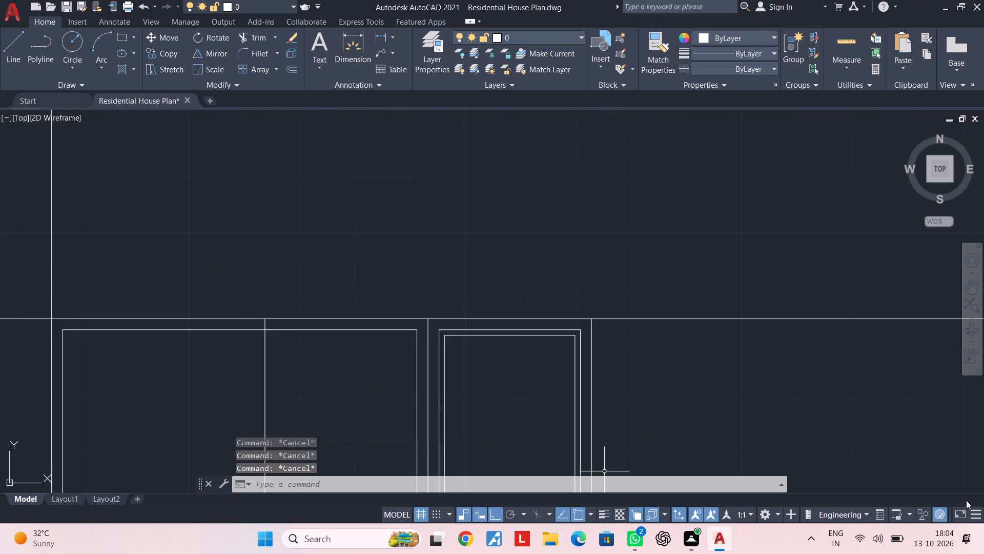
{"action": "middle_click_drag", "start_coordinate": [575, 447], "coordinate": [671, 334]}
{"action": "middle_click_drag", "start_coordinate": [574, 357], "coordinate": [629, 334]}
{"action": "key", "text": "Escape"}
{"action": "key", "text": "Escape"}
{"action": "key", "text": "Escape"}
{"action": "key", "text": "Escape"}
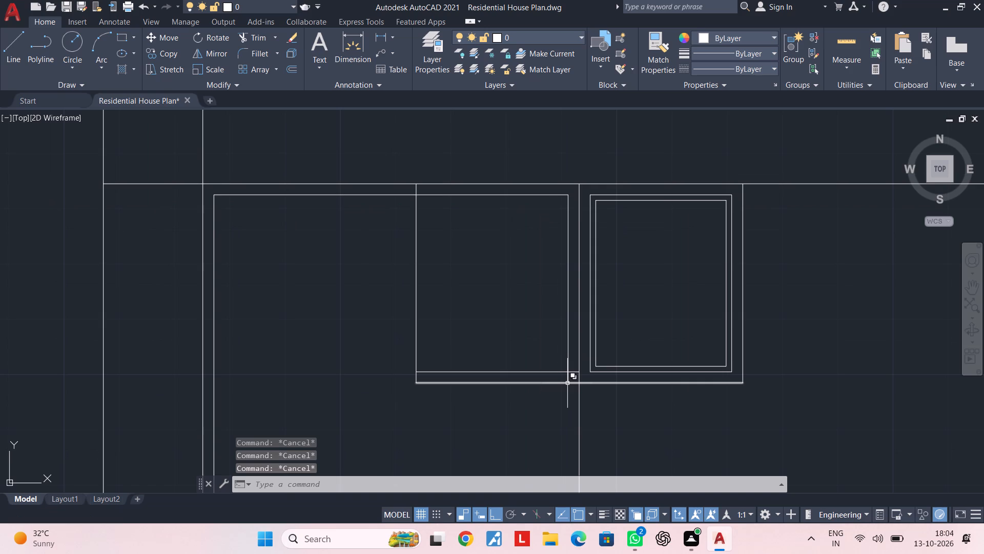
{"action": "key", "text": "Escape"}
{"action": "key", "text": "Escape"}
{"action": "key", "text": "Escape"}
{"action": "key", "text": "Escape"}
{"action": "key", "text": "Escape"}
{"action": "middle_click_drag", "start_coordinate": [537, 372], "coordinate": [532, 402]}
{"action": "key", "text": "Escape"}
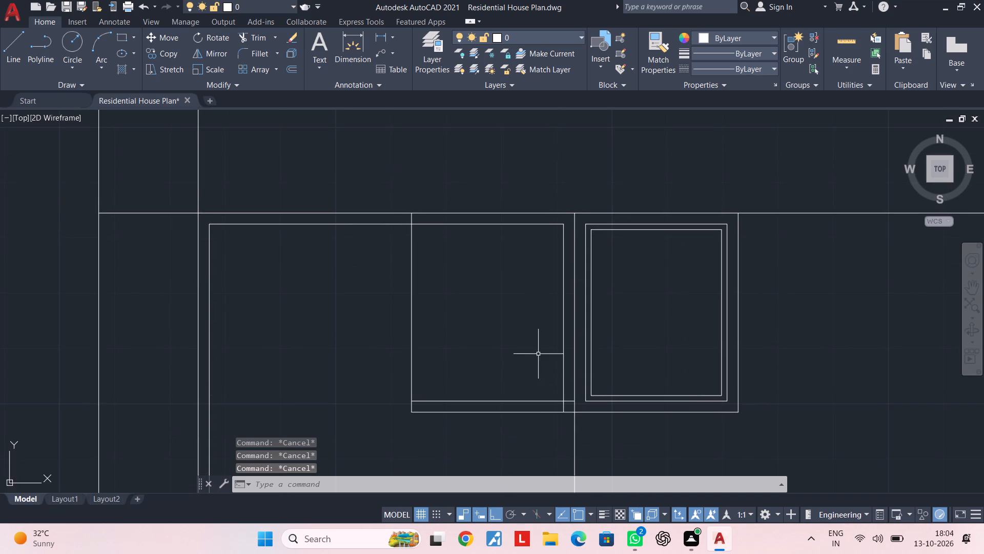
{"action": "middle_click_drag", "start_coordinate": [538, 353], "coordinate": [537, 363]}
{"action": "key", "text": "Escape"}
{"action": "key", "text": "Escape"}
{"action": "key", "text": "Escape"}
{"action": "type", "text": "OF 2\""}
{"action": "key", "text": "Return"}
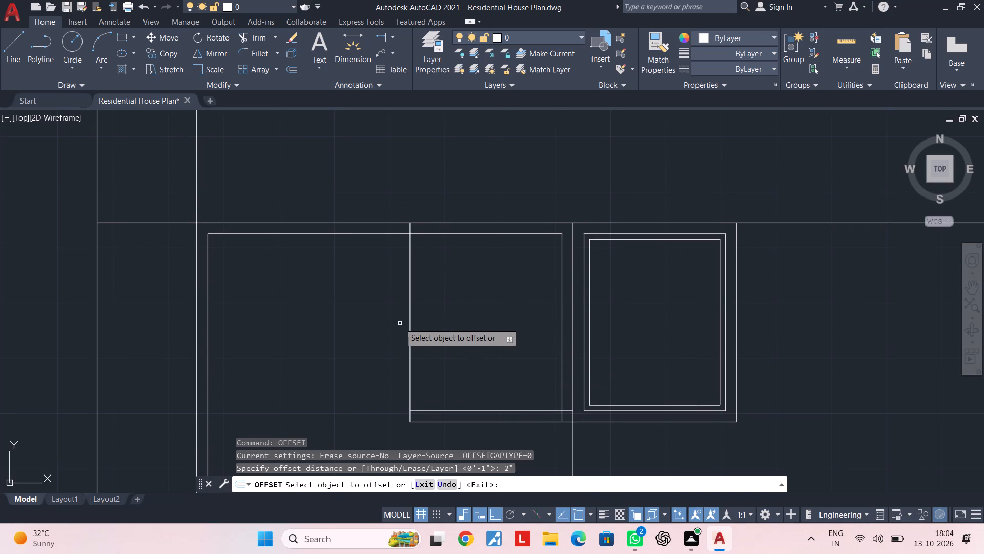
{"action": "left_click", "coordinate": [409, 320]}
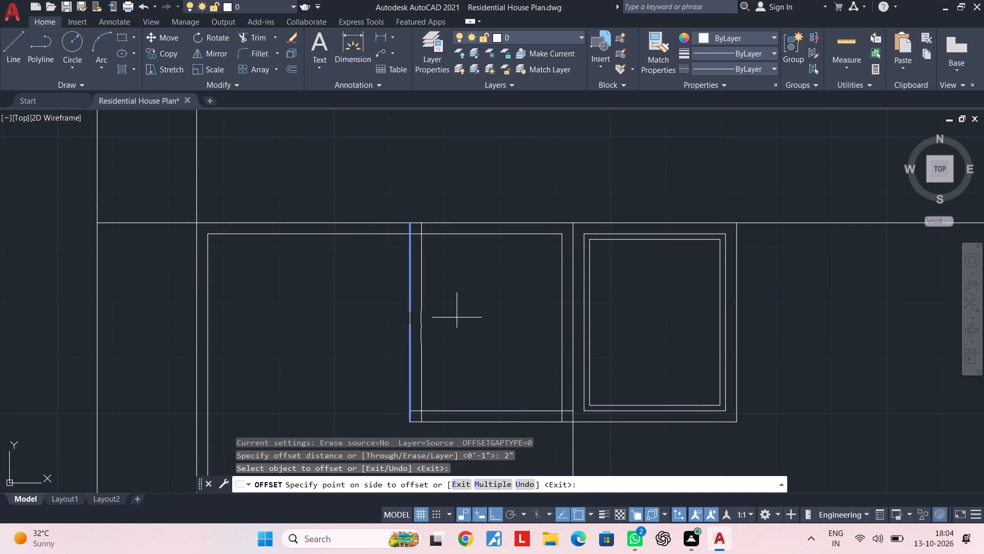
{"action": "left_click", "coordinate": [457, 318]}
{"action": "key", "text": "Escape"}
{"action": "key", "text": "Escape"}
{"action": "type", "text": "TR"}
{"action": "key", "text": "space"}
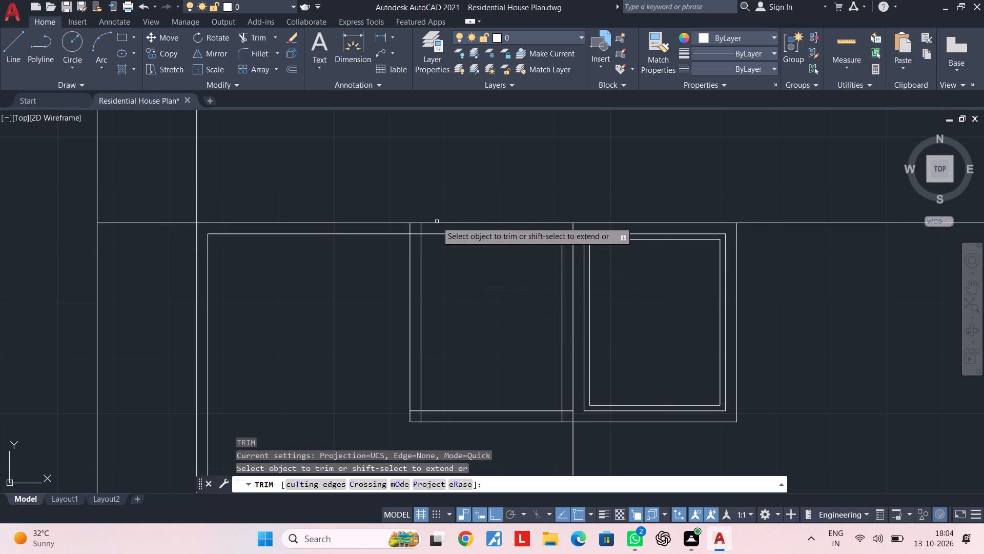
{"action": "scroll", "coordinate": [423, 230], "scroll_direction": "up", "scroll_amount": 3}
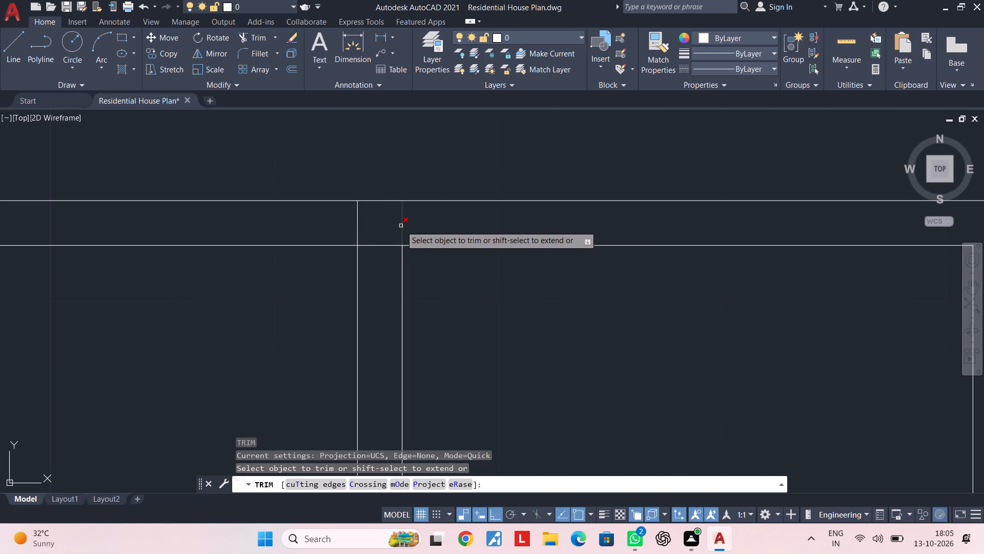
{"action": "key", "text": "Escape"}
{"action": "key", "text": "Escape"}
Offset the bay's upper inner horizontal line 2" downward across the new vertical pair.
{"action": "scroll", "coordinate": [441, 316], "scroll_direction": "down", "scroll_amount": 2}
{"action": "middle_click_drag", "start_coordinate": [451, 307], "coordinate": [405, 297]}
{"action": "key", "text": "Escape"}
{"action": "key", "text": "Escape"}
{"action": "key", "text": "Escape"}
{"action": "key", "text": "Escape"}
{"action": "type", "text": "OF 2\""}
{"action": "key", "text": "Return"}
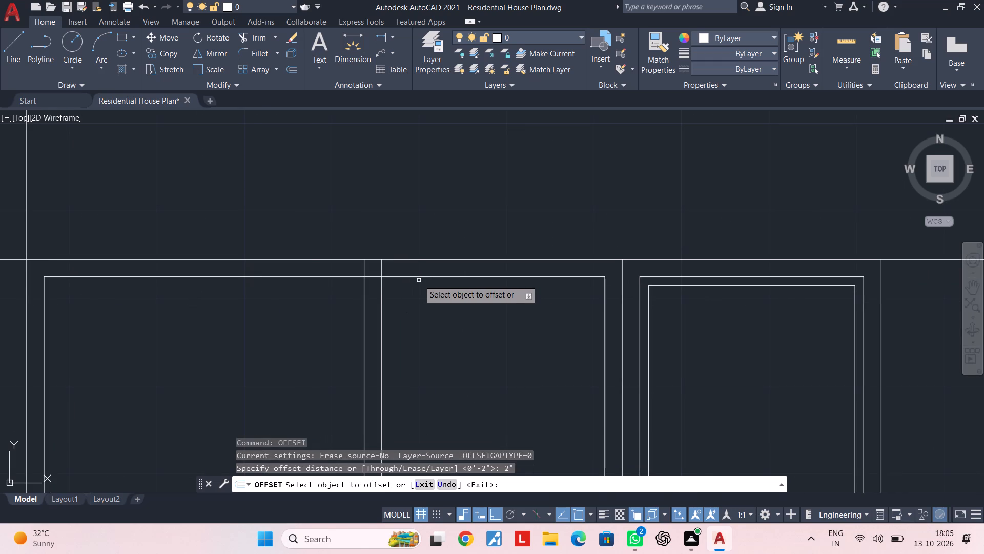
{"action": "left_click", "coordinate": [449, 276]}
{"action": "left_click", "coordinate": [449, 298]}
{"action": "key", "text": "Escape"}
{"action": "key", "text": "Escape"}
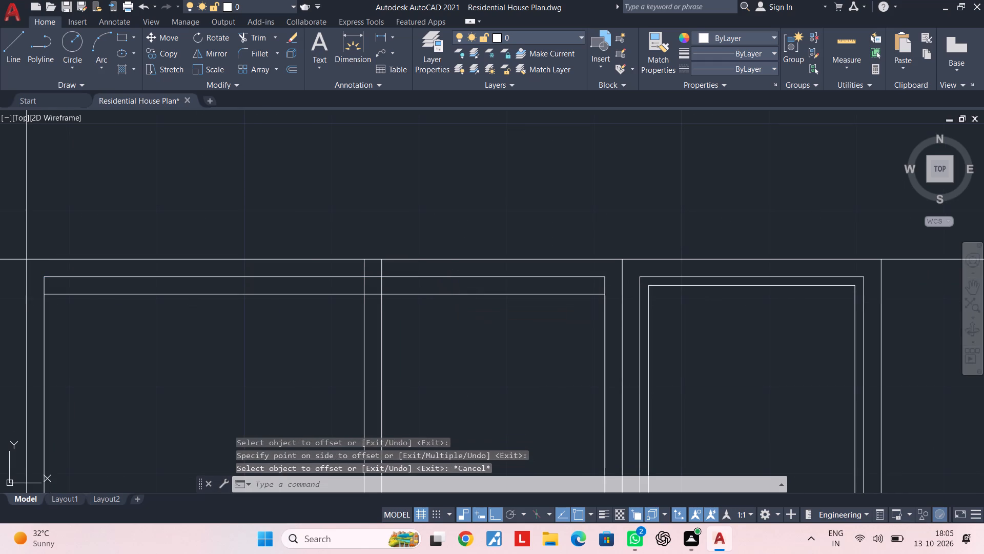
Trim the overlapping lines at the left bay's upper-left corner so the 2" offset lines meet in a clean inner corner.
{"action": "type", "text": "TR"}
{"action": "key", "text": "space"}
{"action": "scroll", "coordinate": [389, 298], "scroll_direction": "up", "scroll_amount": 2}
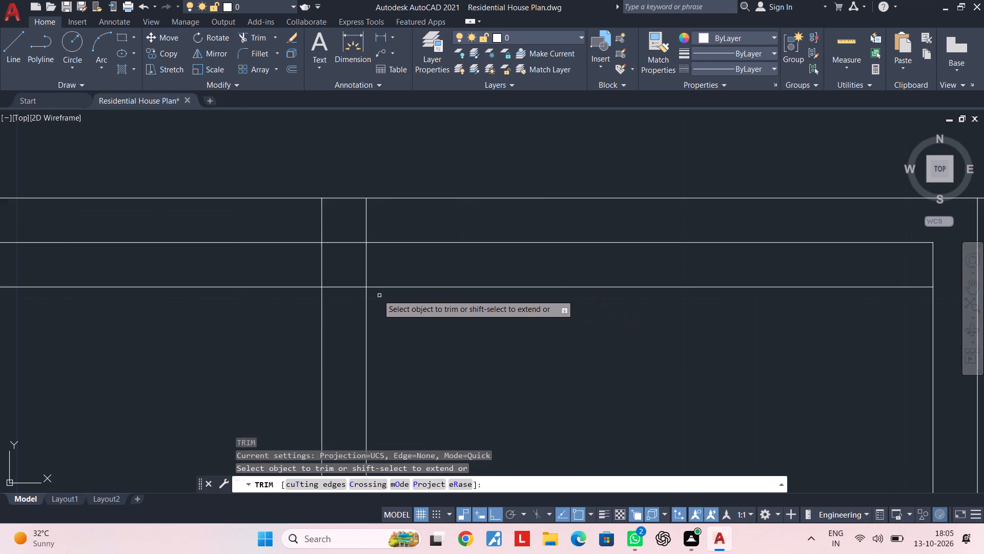
{"action": "left_click", "coordinate": [366, 265]}
{"action": "left_click", "coordinate": [337, 287]}
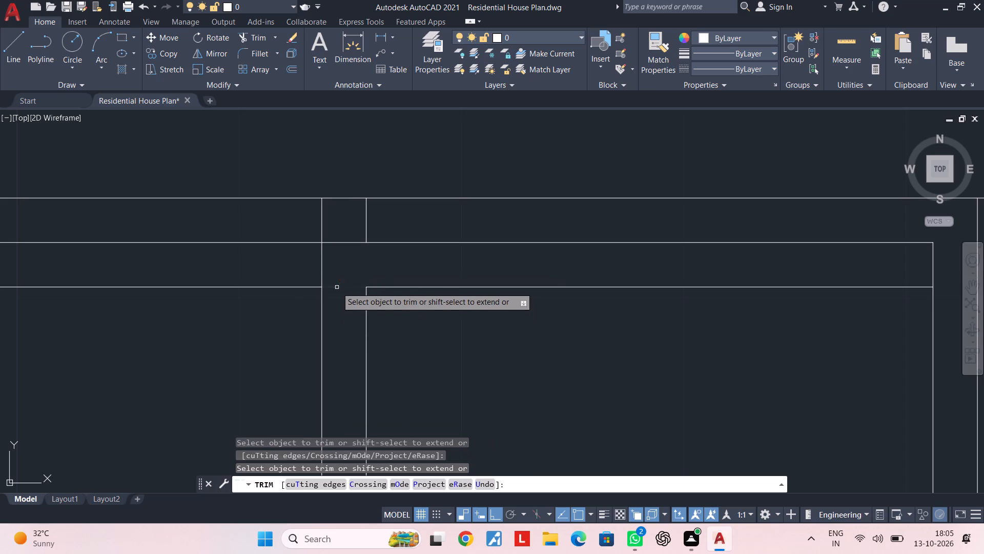
{"action": "left_click", "coordinate": [297, 288]}
{"action": "key", "text": "Escape"}
{"action": "scroll", "coordinate": [435, 301], "scroll_direction": "down", "scroll_amount": 3}
{"action": "middle_click_drag", "start_coordinate": [471, 308], "coordinate": [444, 297]}
{"action": "middle_click_drag", "start_coordinate": [473, 301], "coordinate": [427, 299]}
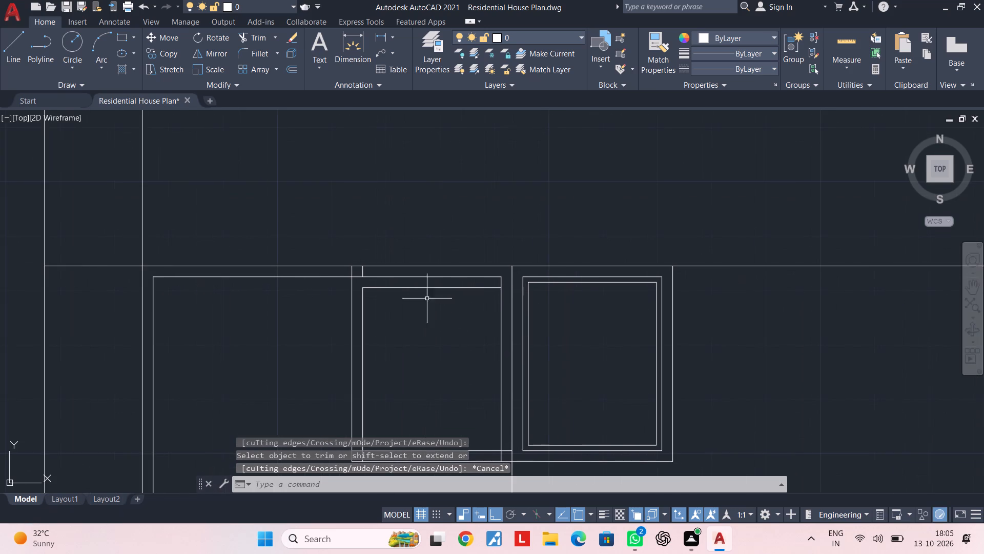
{"action": "key", "text": "space"}
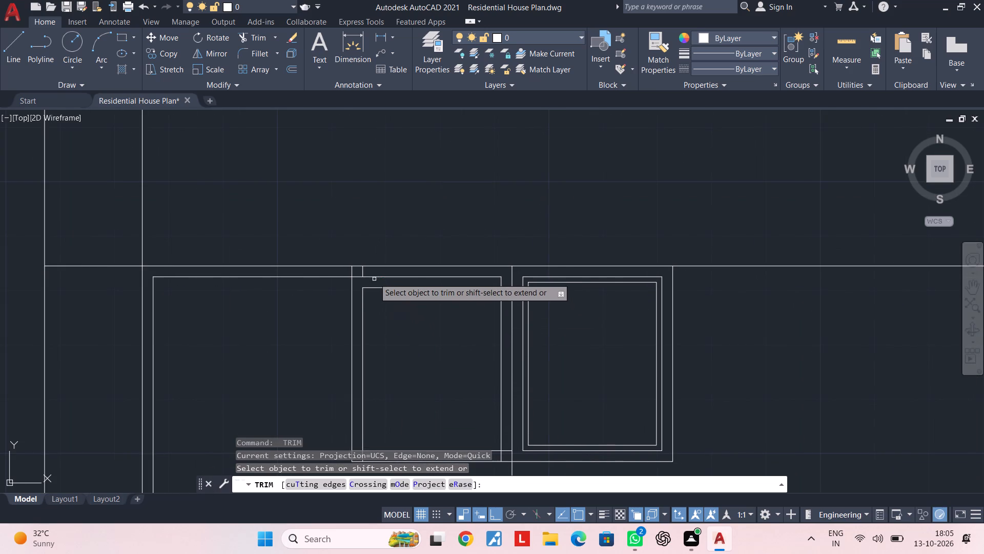
{"action": "scroll", "coordinate": [365, 271], "scroll_direction": "up", "scroll_amount": 1}
{"action": "left_click", "coordinate": [360, 271]}
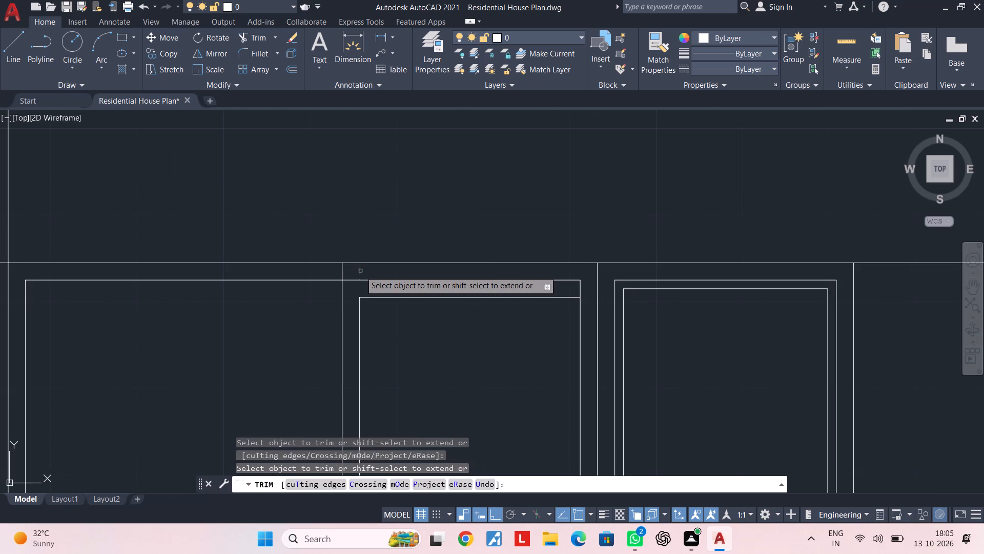
{"action": "key", "text": "Escape"}
{"action": "scroll", "coordinate": [407, 347], "scroll_direction": "down", "scroll_amount": 3}
{"action": "middle_click_drag", "start_coordinate": [408, 348], "coordinate": [403, 316]}
{"action": "key", "text": "Escape"}
{"action": "key", "text": "Escape"}
{"action": "middle_click_drag", "start_coordinate": [405, 316], "coordinate": [406, 281]}
{"action": "scroll", "coordinate": [409, 286], "scroll_direction": "up", "scroll_amount": 2}
{"action": "middle_click_drag", "start_coordinate": [421, 304], "coordinate": [416, 276]}
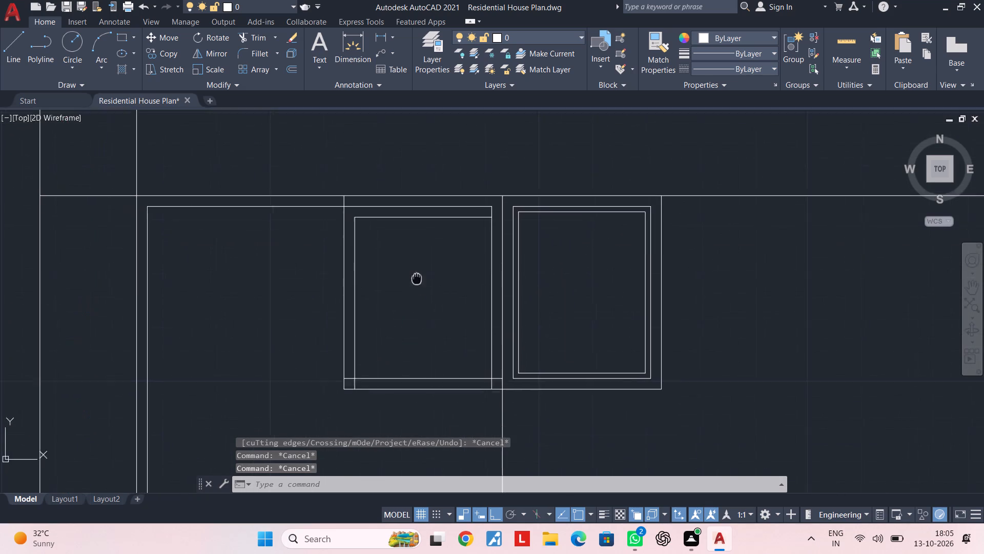
{"action": "middle_click_drag", "start_coordinate": [416, 276], "coordinate": [415, 271]}
Offset the left bay's right-hand inner vertical line 2" inward.
{"action": "key", "text": "Escape"}
{"action": "scroll", "coordinate": [415, 271], "scroll_direction": "up", "scroll_amount": 1}
{"action": "key", "text": "Escape"}
{"action": "key", "text": "Escape"}
{"action": "type", "text": "OF 2\""}
{"action": "key", "text": "Return"}
{"action": "left_click", "coordinate": [531, 289]}
{"action": "left_click", "coordinate": [495, 294]}
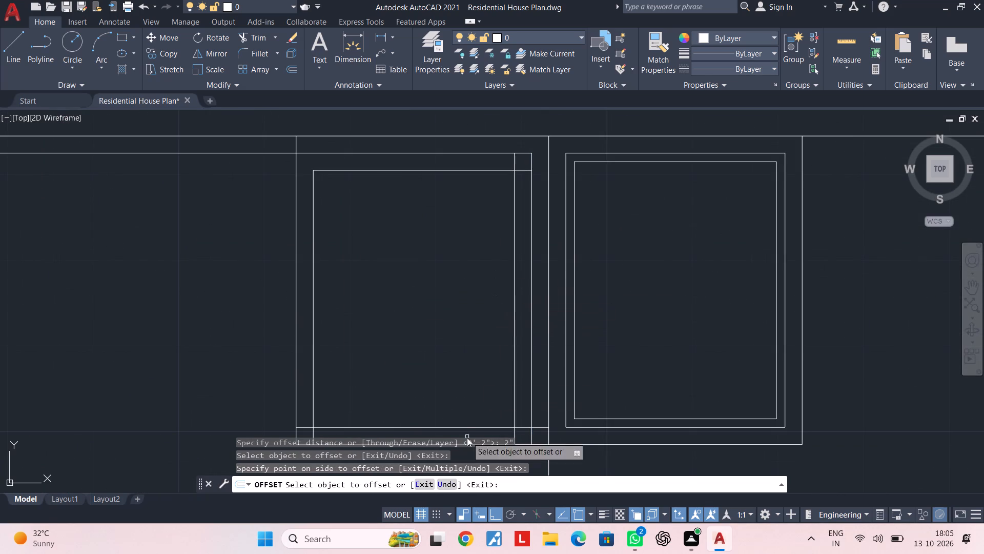
{"action": "middle_click_drag", "start_coordinate": [464, 405], "coordinate": [454, 305]}
{"action": "key", "text": "Escape"}
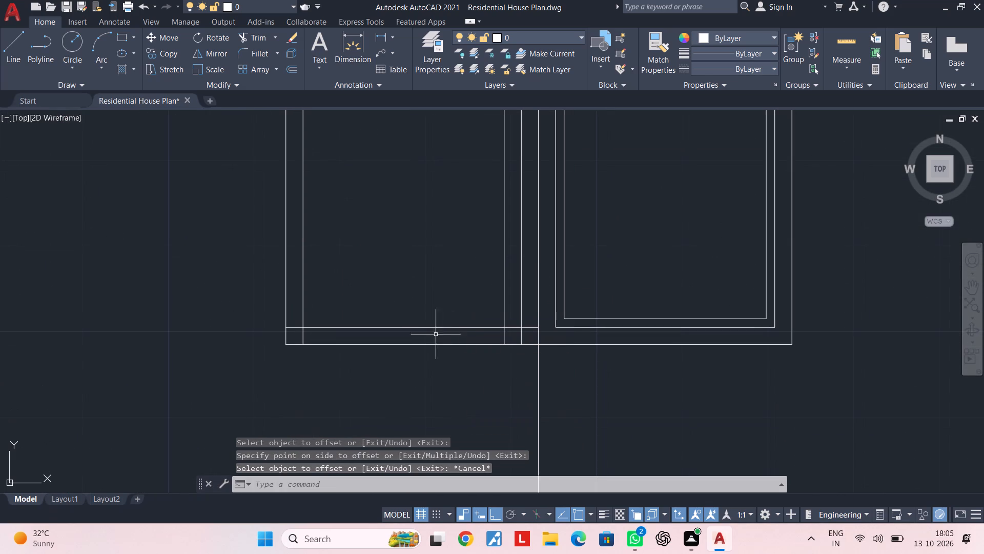
Trim the line overhangs at the left bay's two lower corners and upper-right corner to close the inner rectangle.
{"action": "key", "text": "Escape"}
{"action": "type", "text": "TR"}
{"action": "key", "text": "space"}
{"action": "left_click", "coordinate": [303, 339]}
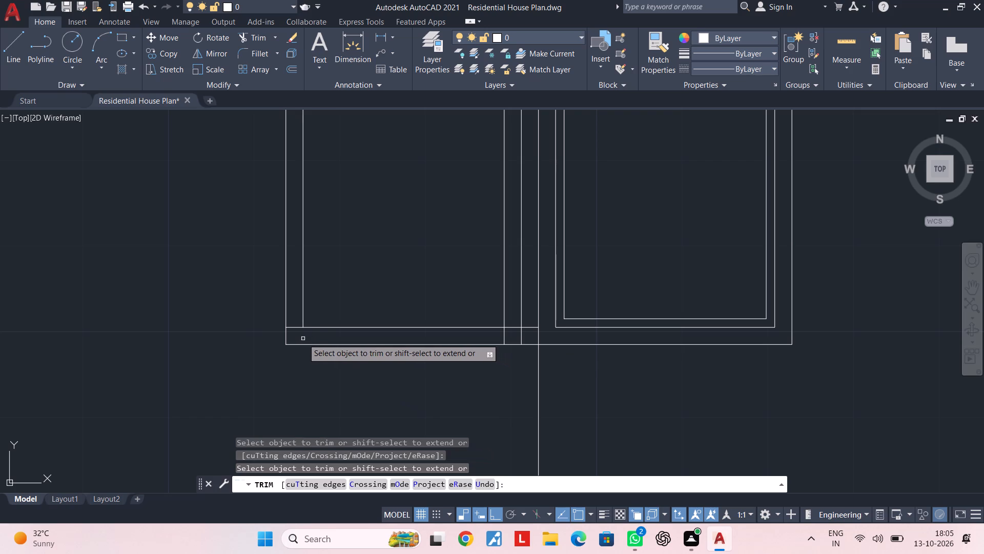
{"action": "left_click", "coordinate": [294, 329]}
{"action": "scroll", "coordinate": [509, 328], "scroll_direction": "up", "scroll_amount": 2}
{"action": "left_click", "coordinate": [509, 328]}
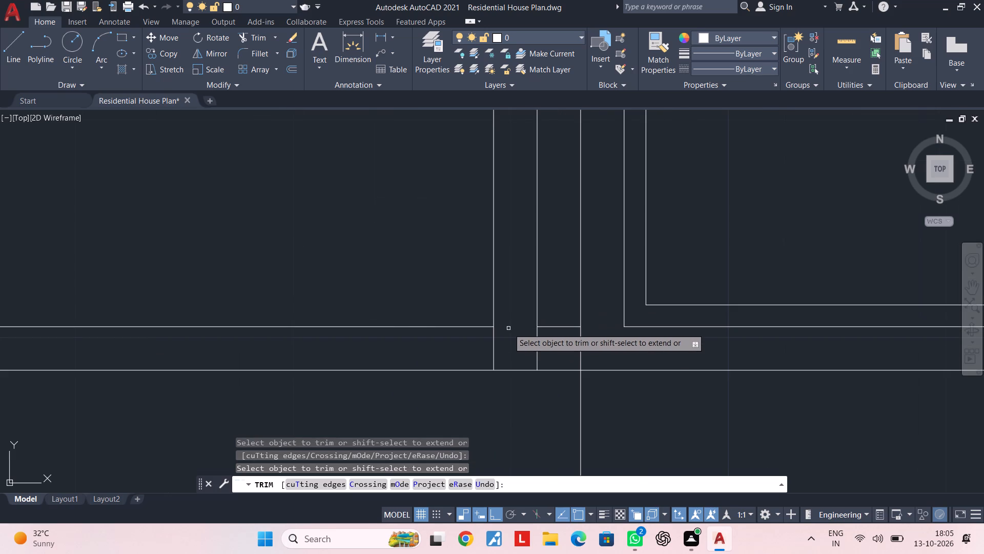
{"action": "left_click", "coordinate": [494, 341]}
{"action": "scroll", "coordinate": [505, 341], "scroll_direction": "down", "scroll_amount": 4}
{"action": "middle_click_drag", "start_coordinate": [507, 285], "coordinate": [522, 368]}
{"action": "scroll", "coordinate": [514, 330], "scroll_direction": "up", "scroll_amount": 3}
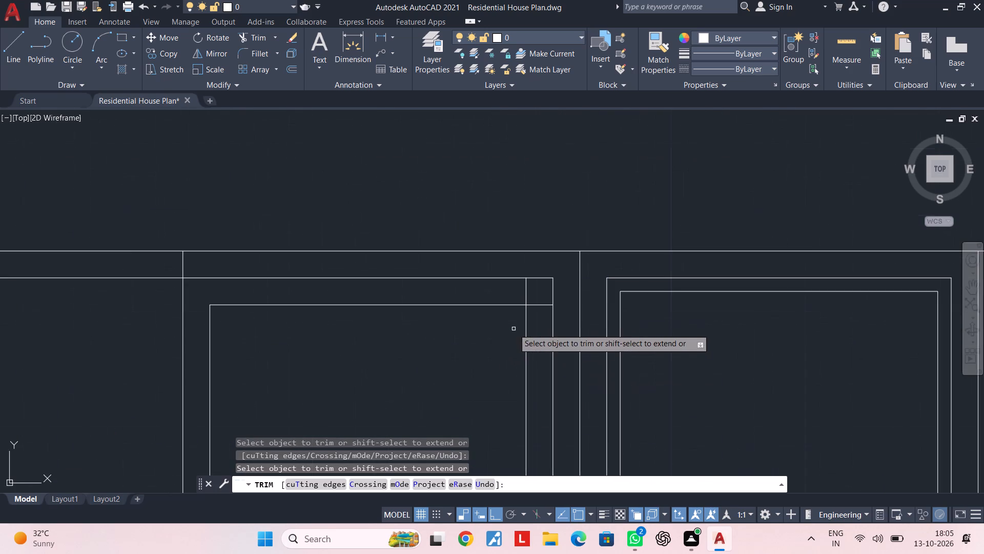
{"action": "scroll", "coordinate": [531, 314], "scroll_direction": "up", "scroll_amount": 1}
{"action": "left_click", "coordinate": [555, 308]}
{"action": "left_click", "coordinate": [515, 284]}
{"action": "scroll", "coordinate": [527, 302], "scroll_direction": "down", "scroll_amount": 4}
{"action": "middle_click_drag", "start_coordinate": [540, 320], "coordinate": [558, 292]}
{"action": "key", "text": "Escape"}
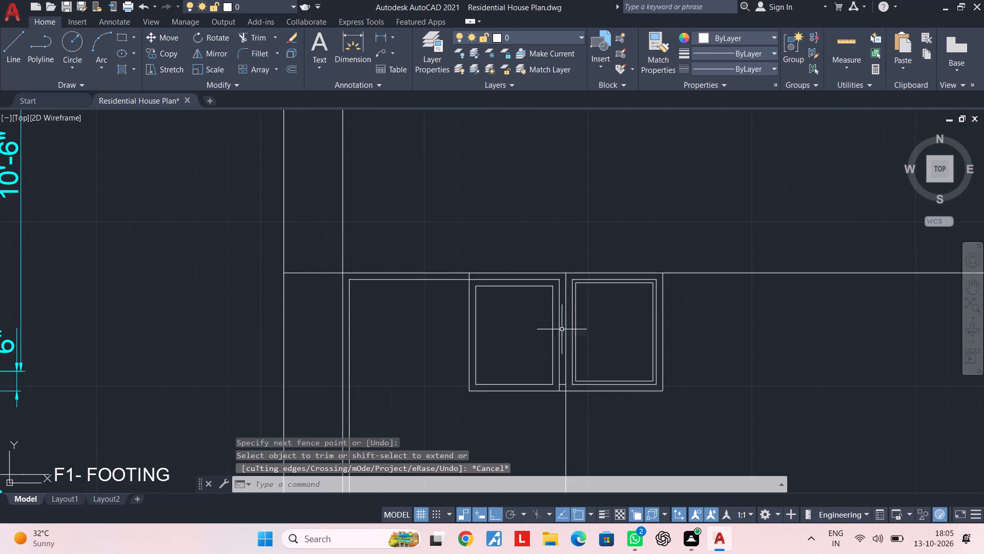
{"action": "key", "text": "Escape"}
{"action": "middle_click_drag", "start_coordinate": [562, 337], "coordinate": [561, 301]}
{"action": "key", "text": "Escape"}
Delete the short leftover horizontal piece between the two middle verticals at the bottom of the bays.
{"action": "scroll", "coordinate": [561, 354], "scroll_direction": "up", "scroll_amount": 2}
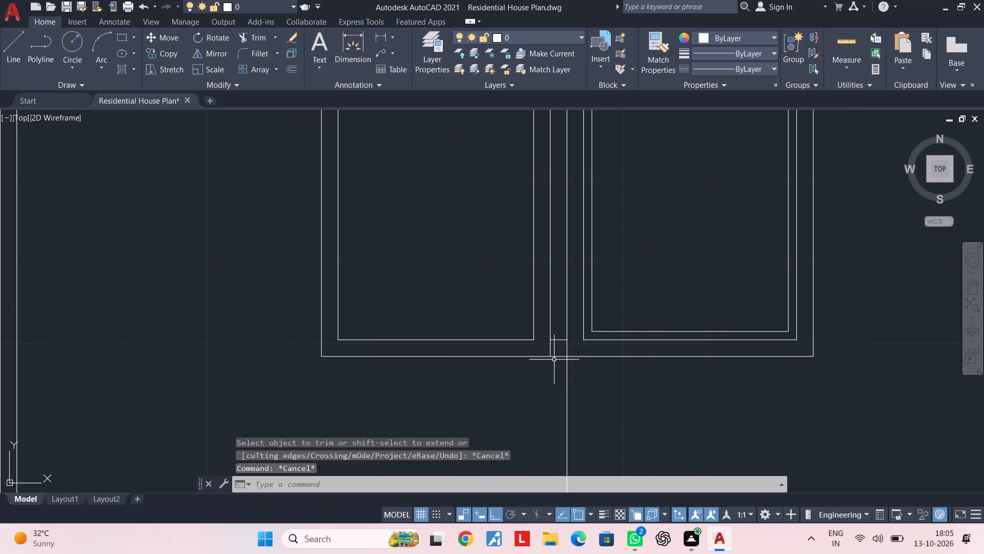
{"action": "scroll", "coordinate": [561, 341], "scroll_direction": "up", "scroll_amount": 1}
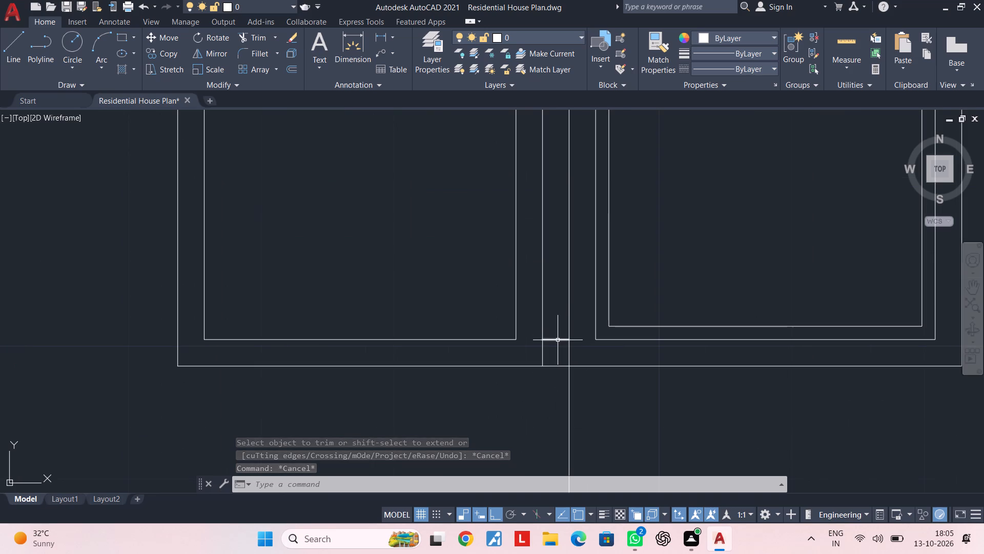
{"action": "left_click", "coordinate": [558, 340]}
{"action": "key", "text": "Delete"}
{"action": "key", "text": "Escape"}
{"action": "key", "text": "Escape"}
{"action": "scroll", "coordinate": [553, 340], "scroll_direction": "down", "scroll_amount": 2}
{"action": "middle_click_drag", "start_coordinate": [495, 327], "coordinate": [542, 379]}
{"action": "key", "text": "Escape"}
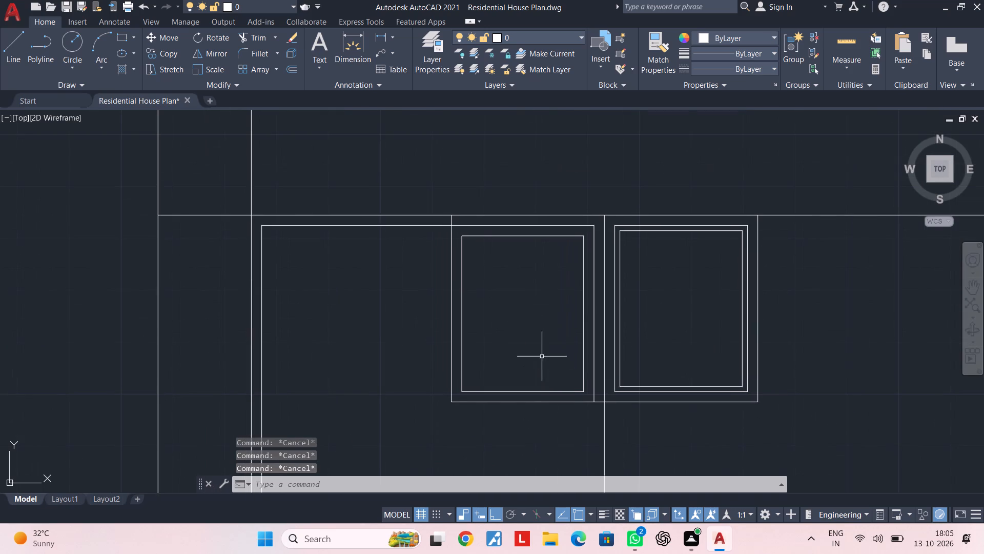
{"action": "key", "text": "Escape"}
Join the four inner lines of the left bay into one closed polyline.
{"action": "scroll", "coordinate": [580, 239], "scroll_direction": "up", "scroll_amount": 2}
{"action": "left_click", "coordinate": [589, 223]}
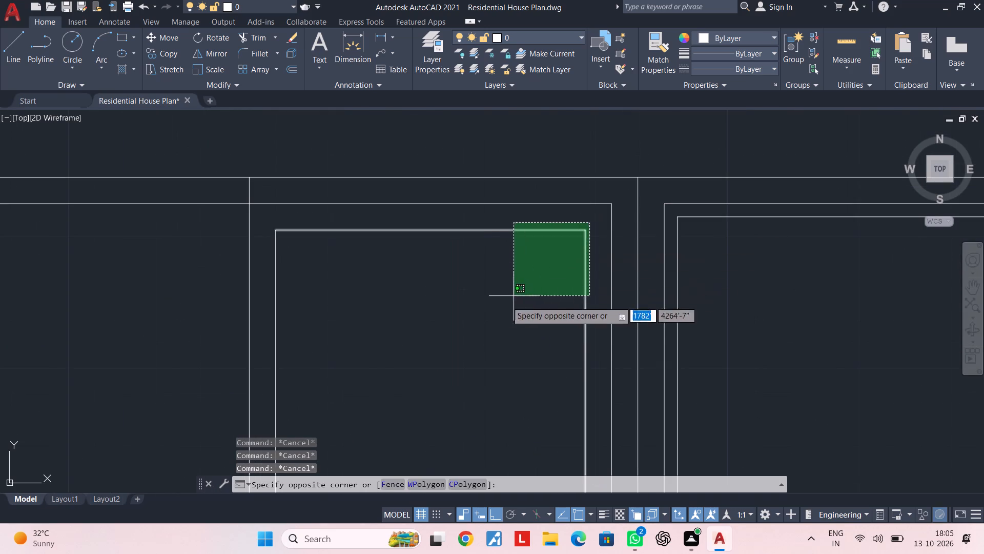
{"action": "scroll", "coordinate": [453, 346], "scroll_direction": "down", "scroll_amount": 1}
{"action": "middle_click_drag", "start_coordinate": [453, 346], "coordinate": [483, 301]}
{"action": "scroll", "coordinate": [417, 412], "scroll_direction": "down", "scroll_amount": 1}
{"action": "middle_click_drag", "start_coordinate": [417, 412], "coordinate": [426, 366]}
{"action": "scroll", "coordinate": [397, 409], "scroll_direction": "up", "scroll_amount": 1}
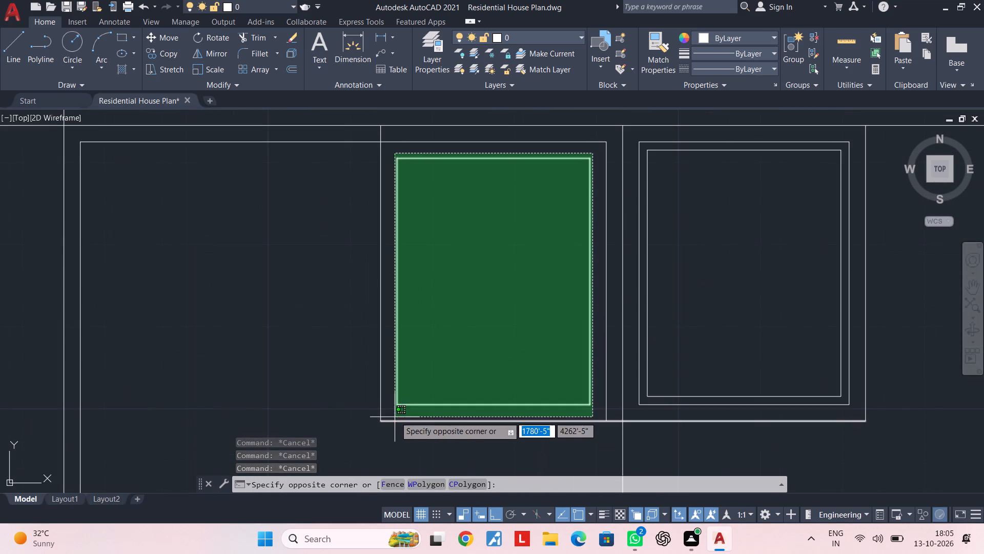
{"action": "left_click", "coordinate": [396, 416]}
{"action": "key", "text": "j"}
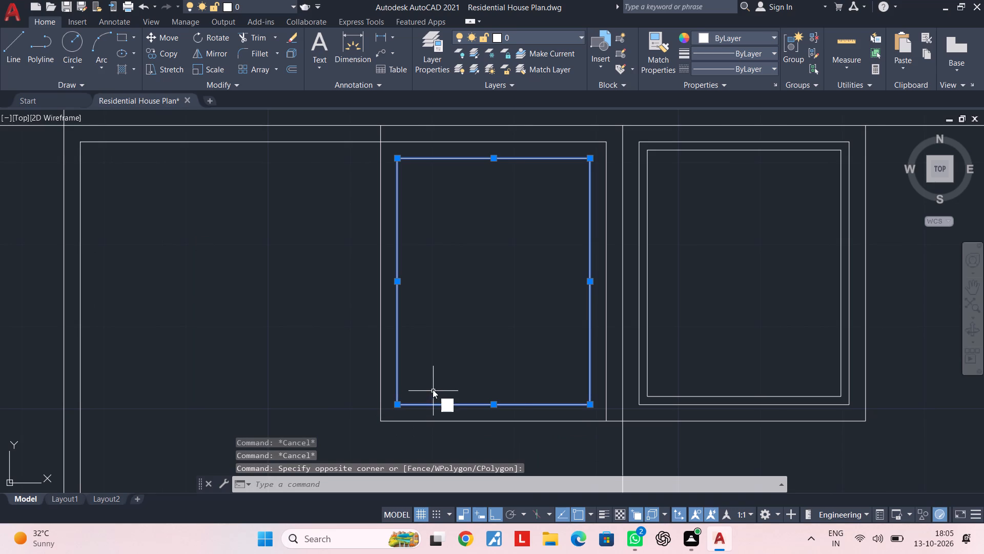
{"action": "key", "text": "space"}
Offset the left bay's joined inner frame 1" inward.
{"action": "type", "text": "OF 1\""}
{"action": "key", "text": "Return"}
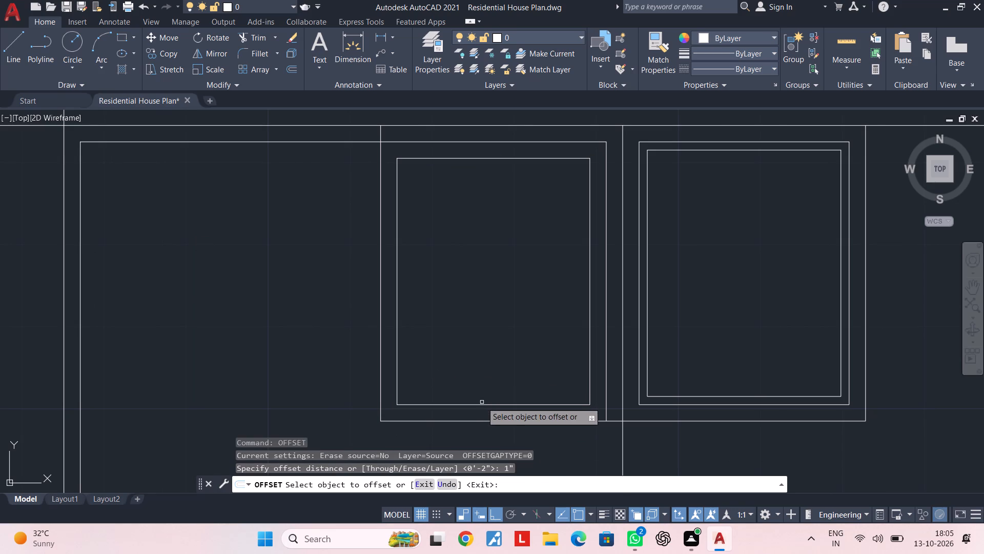
{"action": "left_click", "coordinate": [482, 403]}
{"action": "left_click", "coordinate": [482, 372]}
{"action": "key", "text": "Escape"}
{"action": "scroll", "coordinate": [486, 362], "scroll_direction": "down", "scroll_amount": 4}
{"action": "middle_click", "coordinate": [488, 362]}
{"action": "scroll", "coordinate": [493, 344], "scroll_direction": "up", "scroll_amount": 1}
{"action": "middle_click_drag", "start_coordinate": [493, 344], "coordinate": [501, 298]}
{"action": "key", "text": "Escape"}
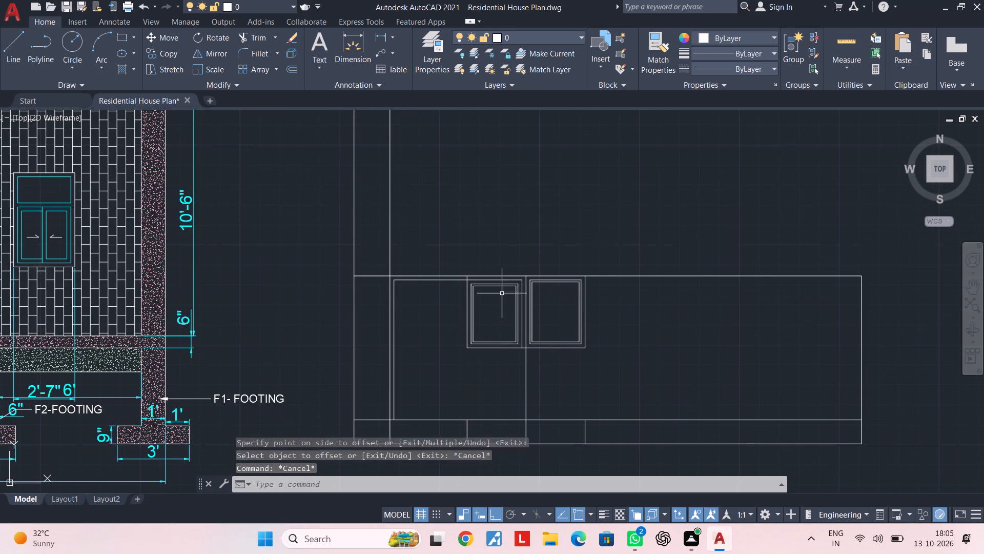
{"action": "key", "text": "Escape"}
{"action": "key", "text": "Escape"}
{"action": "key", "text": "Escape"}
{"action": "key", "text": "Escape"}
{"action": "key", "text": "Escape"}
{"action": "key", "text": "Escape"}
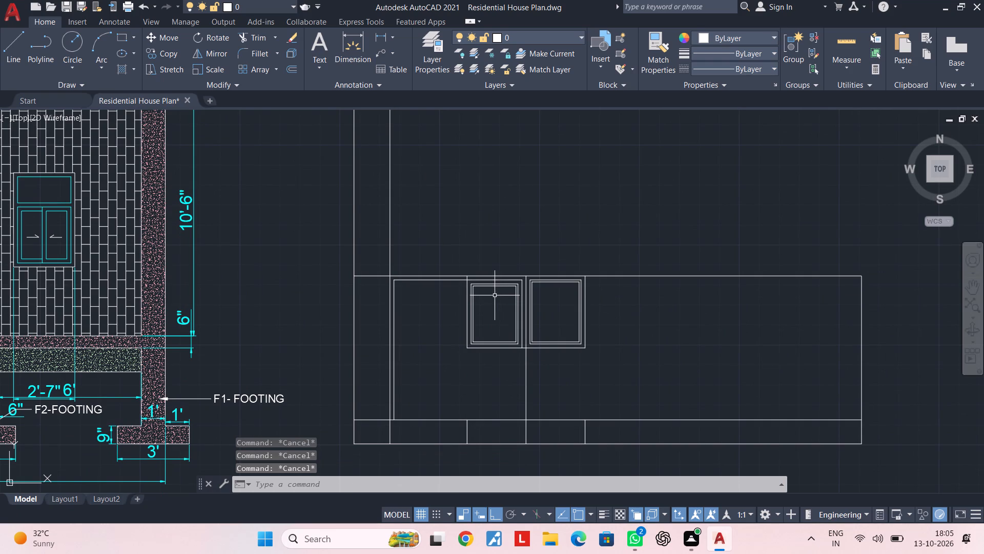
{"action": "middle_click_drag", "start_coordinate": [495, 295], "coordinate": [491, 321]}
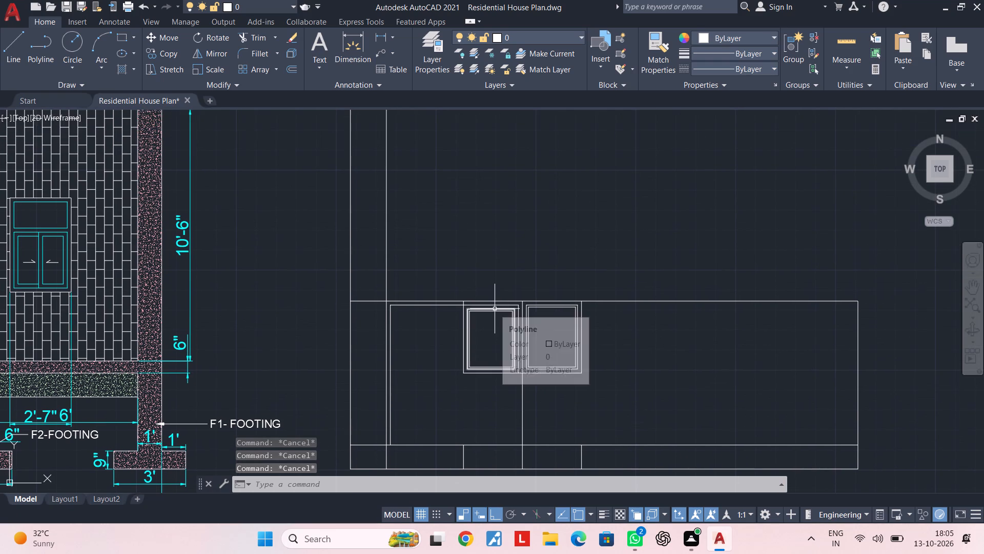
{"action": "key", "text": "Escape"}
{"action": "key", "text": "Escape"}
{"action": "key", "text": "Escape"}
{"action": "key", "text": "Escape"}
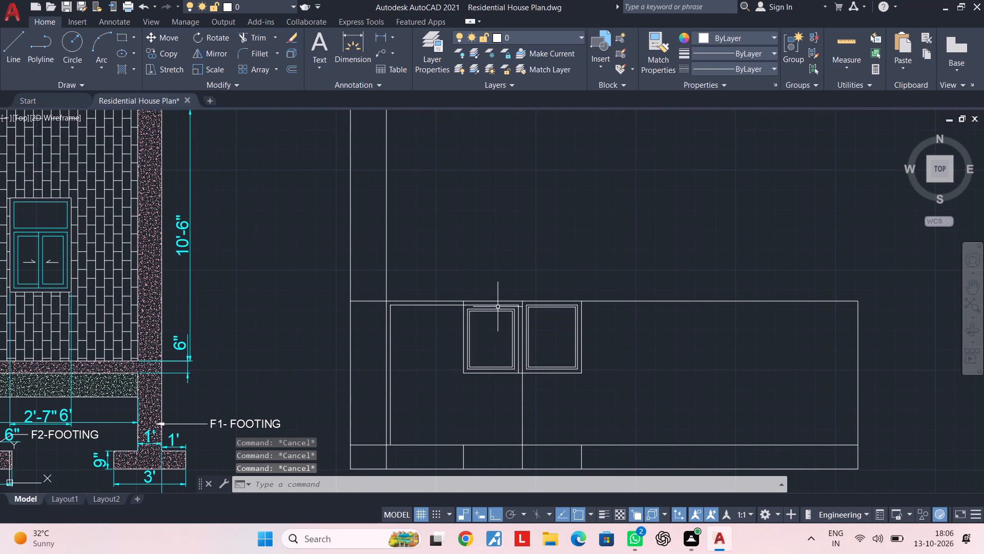
Measure the height of the two-bay rectangle along its right side with a linear dimension, without placing it.
{"action": "scroll", "coordinate": [514, 294], "scroll_direction": "up", "scroll_amount": 1}
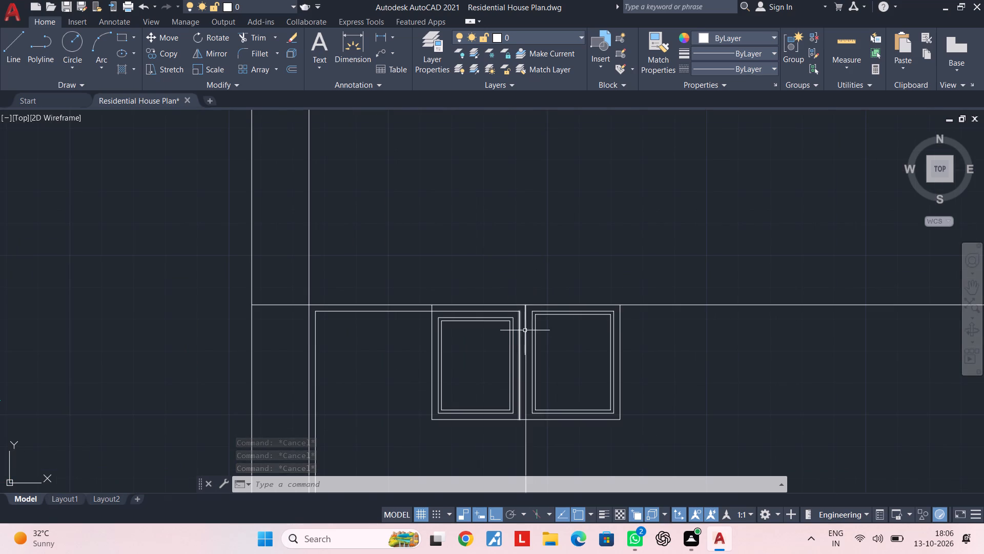
{"action": "middle_click_drag", "start_coordinate": [530, 334], "coordinate": [517, 306]}
{"action": "key", "text": "Escape"}
{"action": "key", "text": "Escape"}
{"action": "key", "text": "Escape"}
{"action": "left_click", "coordinate": [378, 35]}
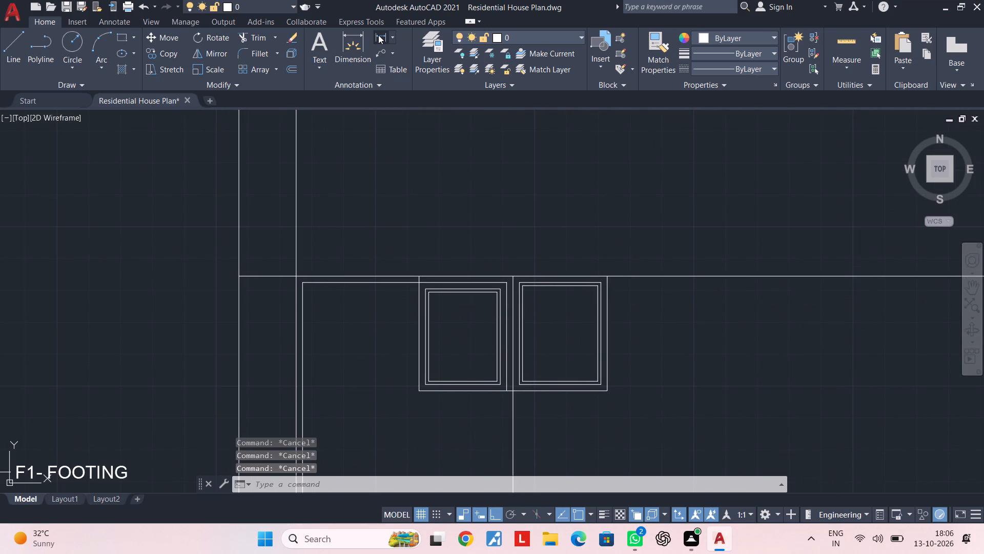
{"action": "left_click", "coordinate": [607, 390]}
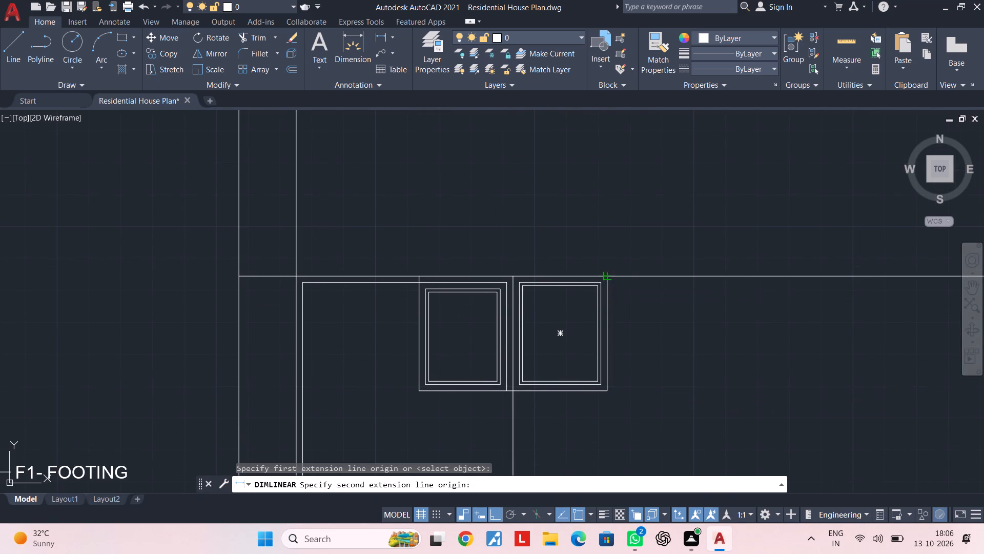
{"action": "left_click", "coordinate": [607, 275]}
{"action": "key", "text": "Escape"}
{"action": "key", "text": "Escape"}
{"action": "key", "text": "Escape"}
Offset the bottom line of the two-bay rectangle 4'5.9" upward, above the long horizontal line.
{"action": "type", "text": "OF 4'"}
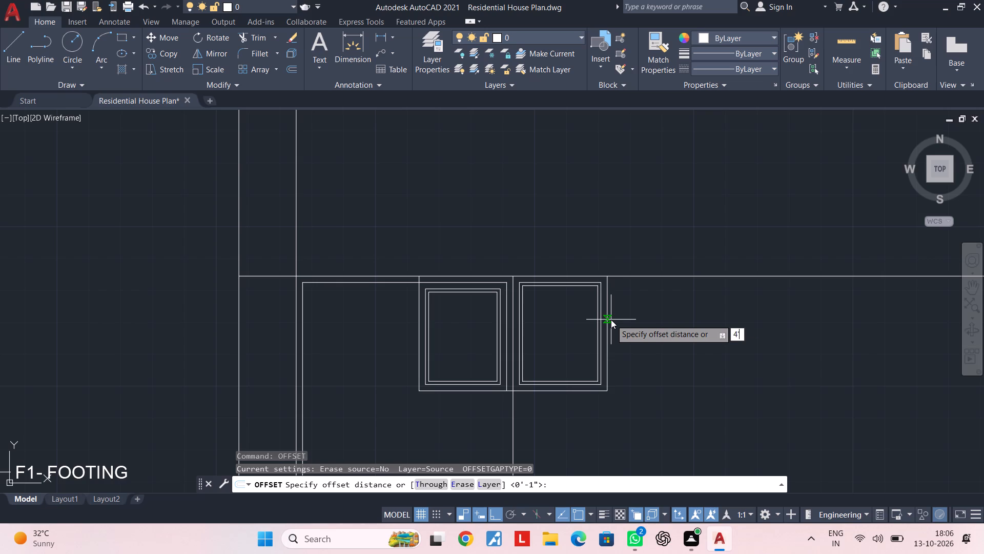
{"action": "type", "text": "5.9\""}
{"action": "key", "text": "Return"}
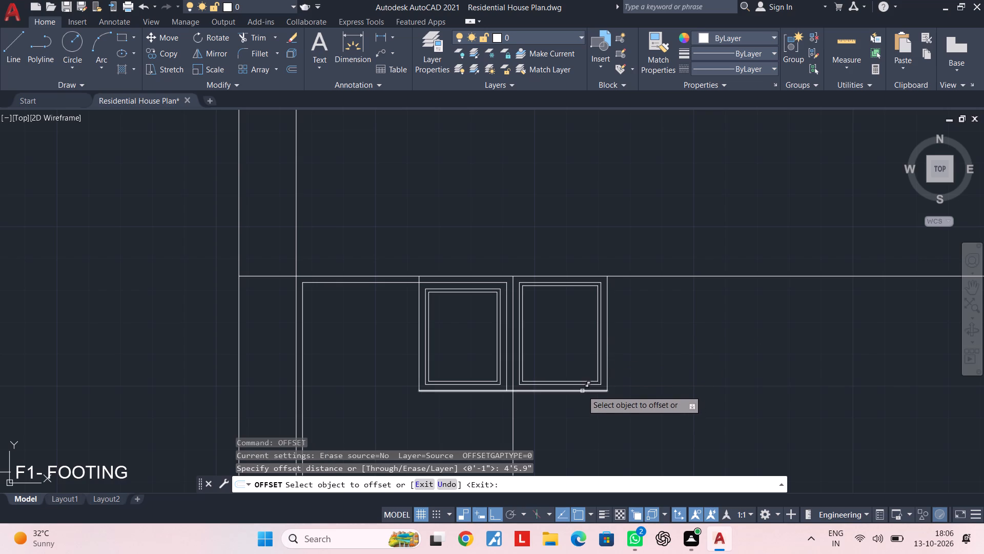
{"action": "left_click", "coordinate": [582, 390]}
{"action": "left_click", "coordinate": [592, 243]}
{"action": "key", "text": "Escape"}
{"action": "key", "text": "Escape"}
{"action": "key", "text": "Escape"}
Extend both outer side verticals of the two-bay rectangle up to the new top line.
{"action": "key", "text": "e"}
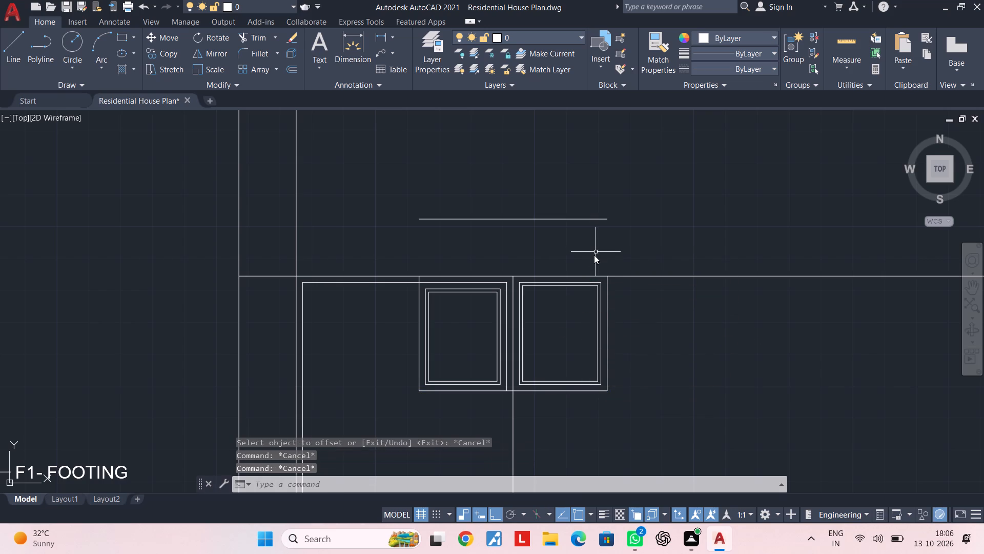
{"action": "type", "text": "X"}
{"action": "key", "text": "space"}
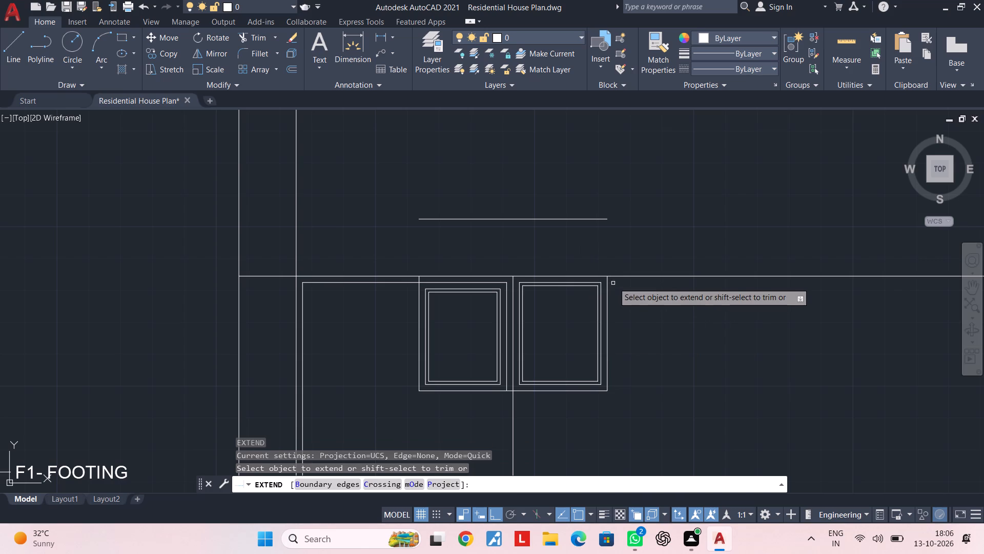
{"action": "left_click", "coordinate": [608, 282]}
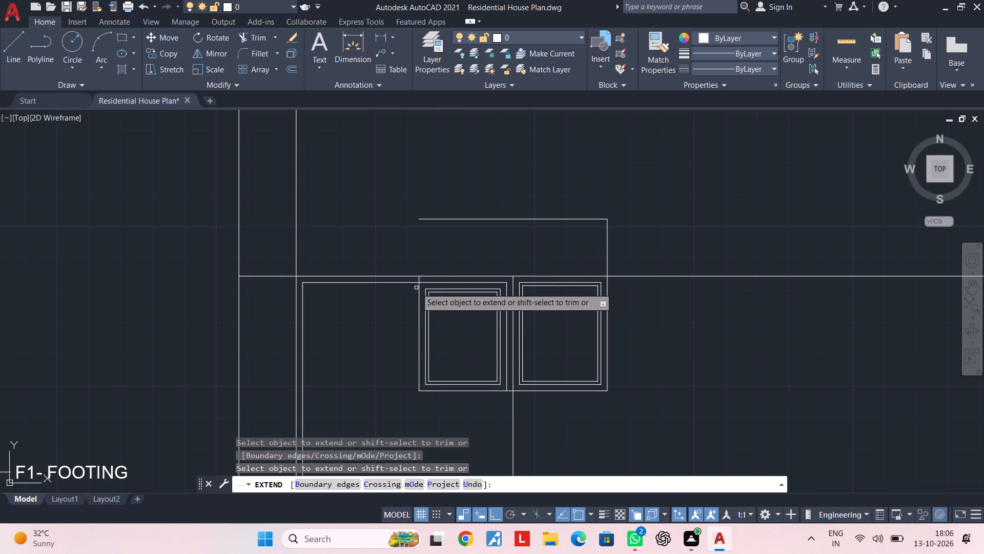
{"action": "left_click", "coordinate": [418, 289]}
{"action": "key", "text": "Escape"}
{"action": "key", "text": "Escape"}
{"action": "key", "text": "Escape"}
{"action": "key", "text": "Escape"}
{"action": "key", "text": "Escape"}
{"action": "key", "text": "Escape"}
{"action": "key", "text": "Escape"}
{"action": "key", "text": "Escape"}
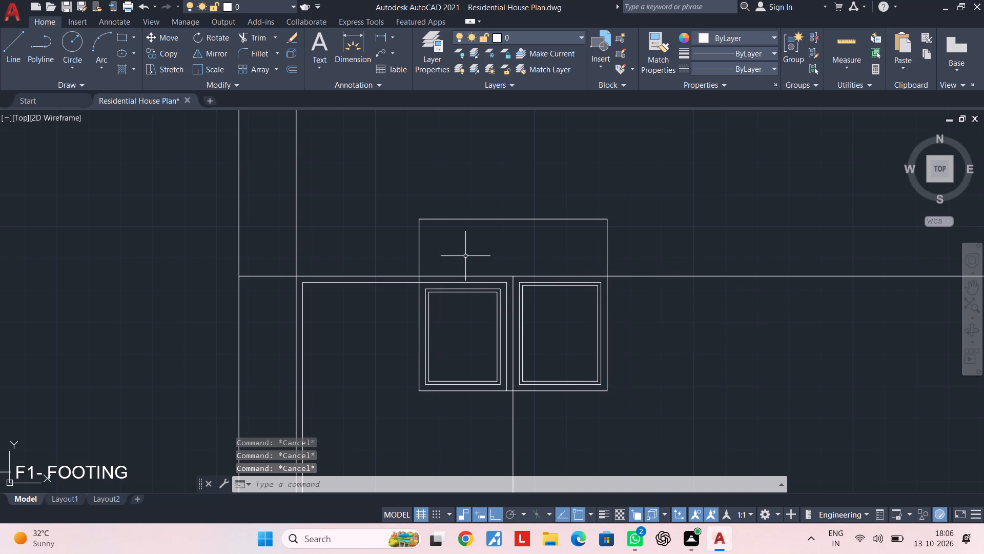
Offset the top line and both side verticals of the panel above the two bays 2" inward.
{"action": "scroll", "coordinate": [466, 256], "scroll_direction": "up", "scroll_amount": 1}
{"action": "key", "text": "Escape"}
{"action": "key", "text": "Escape"}
{"action": "key", "text": "Escape"}
{"action": "key", "text": "Escape"}
{"action": "key", "text": "Escape"}
{"action": "key", "text": "Escape"}
{"action": "key", "text": "Escape"}
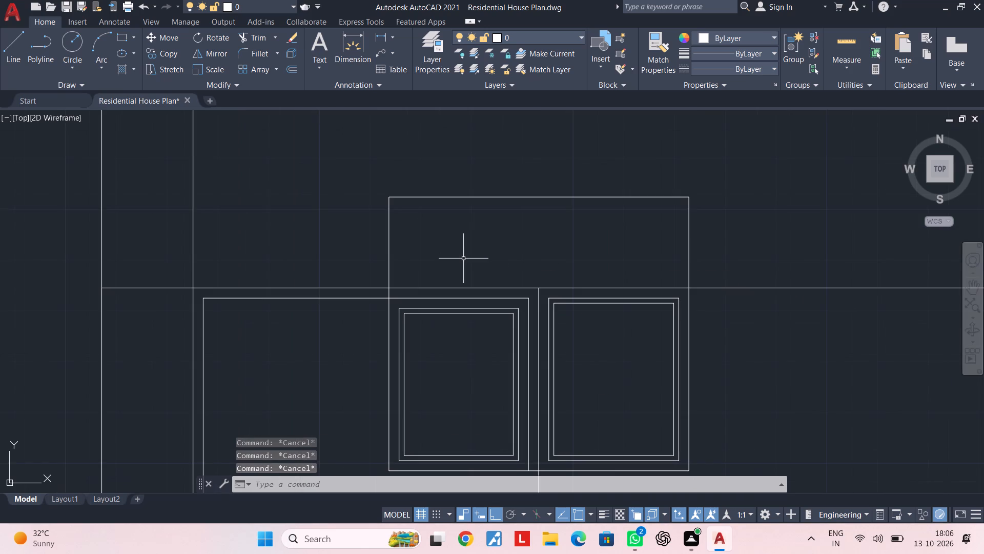
{"action": "key", "text": "Escape"}
{"action": "key", "text": "Escape"}
{"action": "key", "text": "Escape"}
{"action": "type", "text": "OF 2\""}
{"action": "key", "text": "Return"}
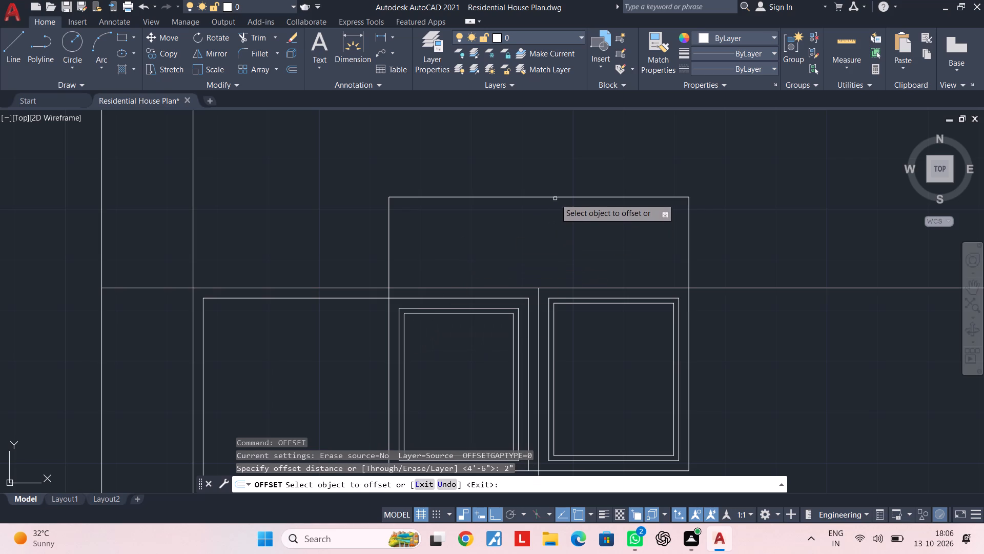
{"action": "left_click", "coordinate": [555, 196]}
{"action": "left_click", "coordinate": [552, 218]}
{"action": "left_click", "coordinate": [391, 258]}
{"action": "left_click", "coordinate": [416, 250]}
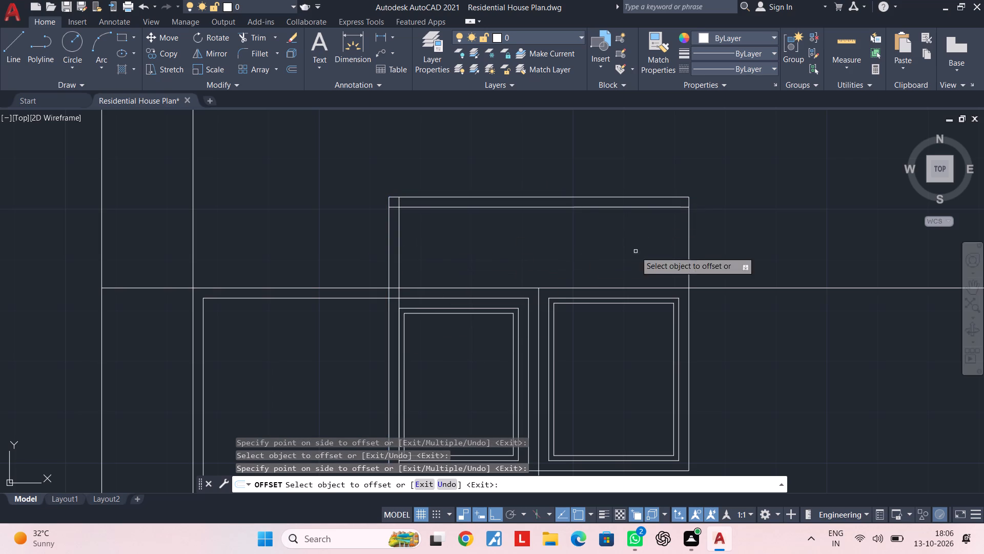
{"action": "left_click", "coordinate": [691, 244]}
{"action": "left_click", "coordinate": [658, 249]}
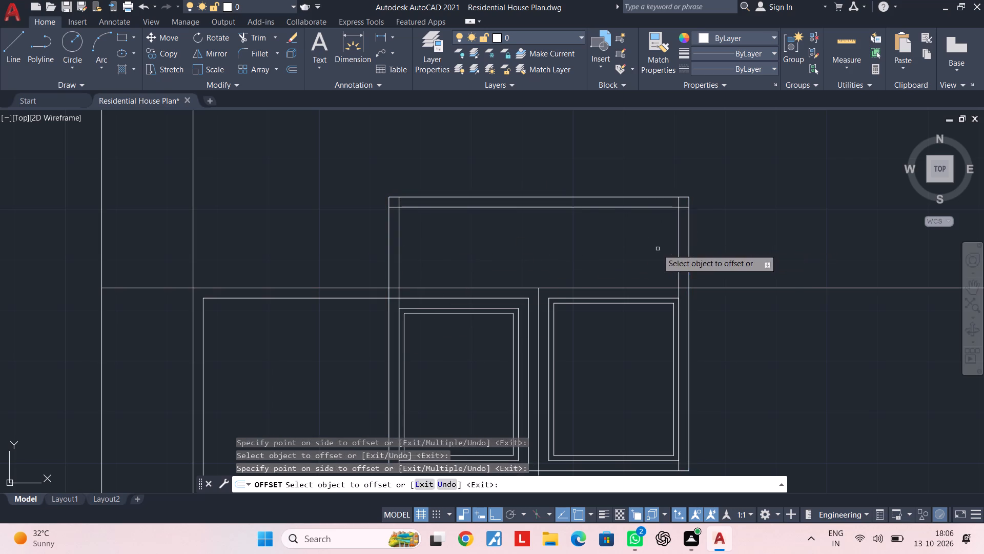
{"action": "key", "text": "Escape"}
{"action": "key", "text": "Escape"}
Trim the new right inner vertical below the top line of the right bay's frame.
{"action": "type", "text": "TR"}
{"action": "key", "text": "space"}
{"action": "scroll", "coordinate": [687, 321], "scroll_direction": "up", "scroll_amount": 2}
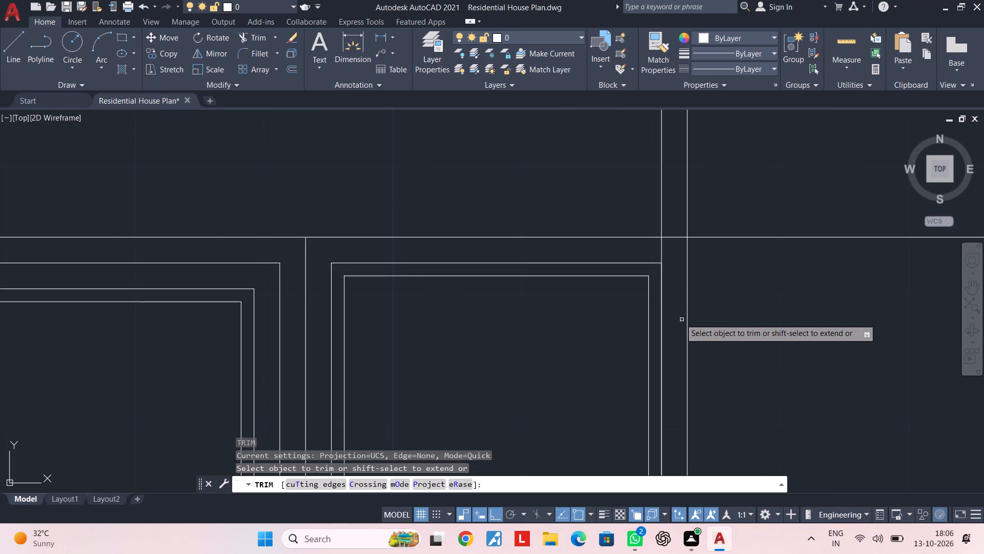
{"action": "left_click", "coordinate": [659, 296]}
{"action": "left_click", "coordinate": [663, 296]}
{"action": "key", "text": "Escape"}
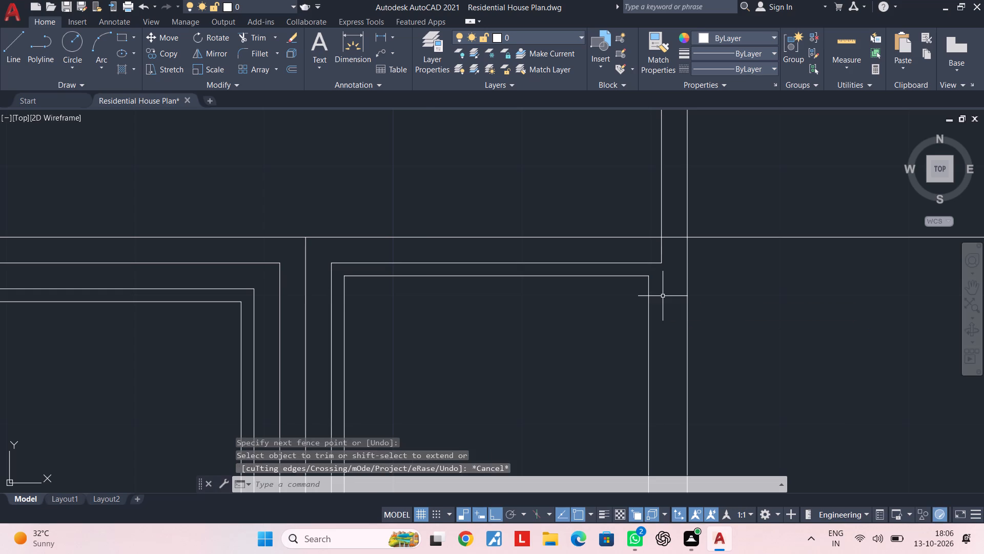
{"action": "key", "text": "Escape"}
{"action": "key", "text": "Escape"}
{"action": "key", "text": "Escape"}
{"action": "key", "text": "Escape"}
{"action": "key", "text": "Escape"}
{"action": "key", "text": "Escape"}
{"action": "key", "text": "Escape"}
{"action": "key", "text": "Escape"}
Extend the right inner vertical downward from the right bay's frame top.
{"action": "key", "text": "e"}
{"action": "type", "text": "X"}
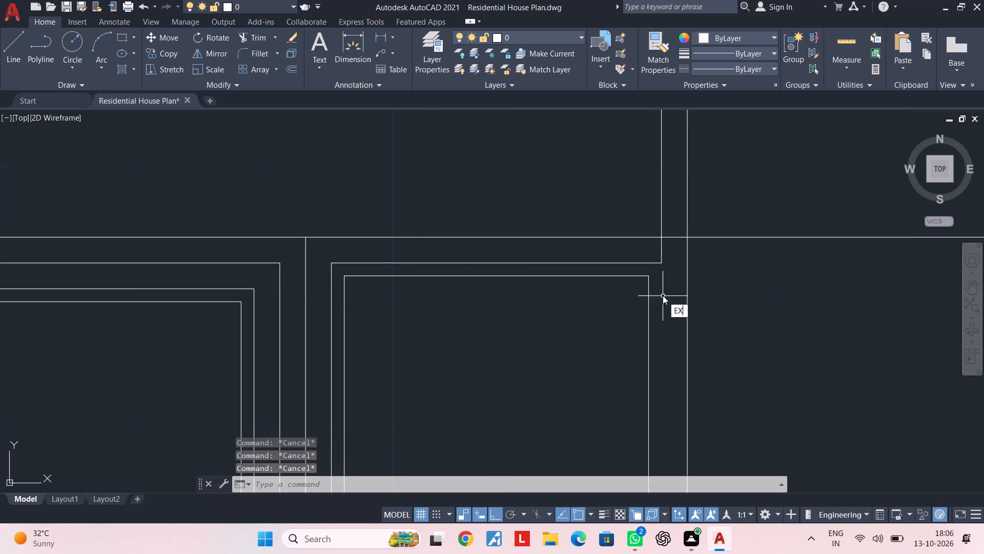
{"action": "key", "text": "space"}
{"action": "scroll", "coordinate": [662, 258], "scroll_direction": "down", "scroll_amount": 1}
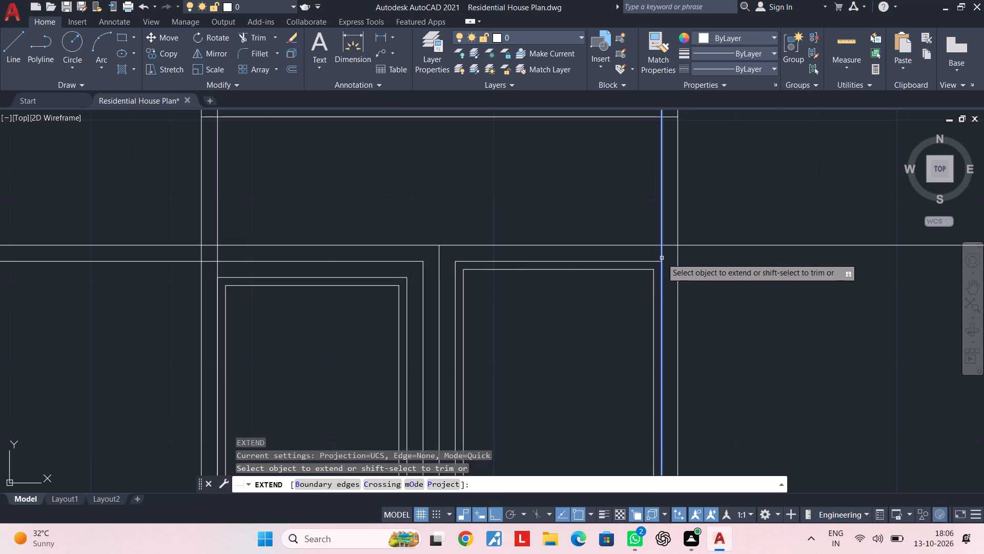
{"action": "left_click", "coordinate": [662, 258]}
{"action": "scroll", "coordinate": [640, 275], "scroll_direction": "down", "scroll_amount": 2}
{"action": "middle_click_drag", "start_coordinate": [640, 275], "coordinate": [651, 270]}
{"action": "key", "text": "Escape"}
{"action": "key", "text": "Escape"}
Trim the left inner vertical along the left bay's frame and both inner verticals just below the long horizontal line.
{"action": "scroll", "coordinate": [495, 295], "scroll_direction": "up", "scroll_amount": 2}
{"action": "middle_click_drag", "start_coordinate": [470, 267], "coordinate": [473, 290]}
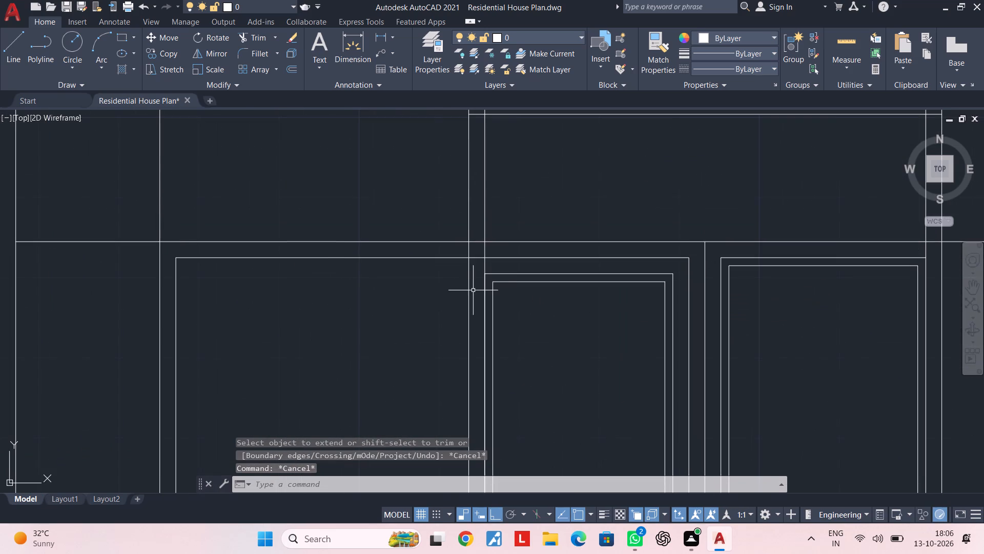
{"action": "scroll", "coordinate": [482, 279], "scroll_direction": "up", "scroll_amount": 2}
{"action": "type", "text": "TR"}
{"action": "key", "text": "space"}
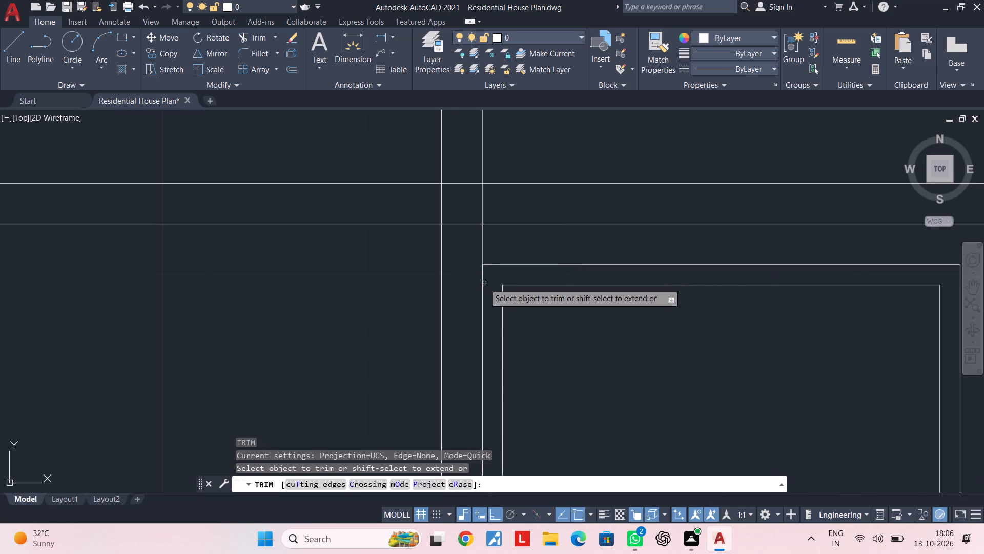
{"action": "left_click", "coordinate": [482, 290]}
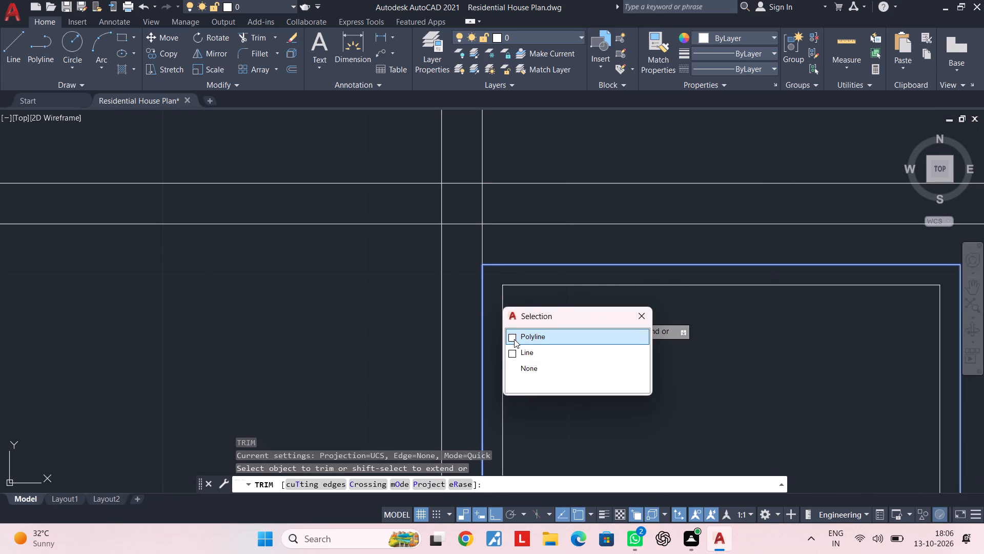
{"action": "left_click", "coordinate": [523, 359]}
{"action": "scroll", "coordinate": [522, 353], "scroll_direction": "down", "scroll_amount": 3}
{"action": "scroll", "coordinate": [515, 326], "scroll_direction": "up", "scroll_amount": 2}
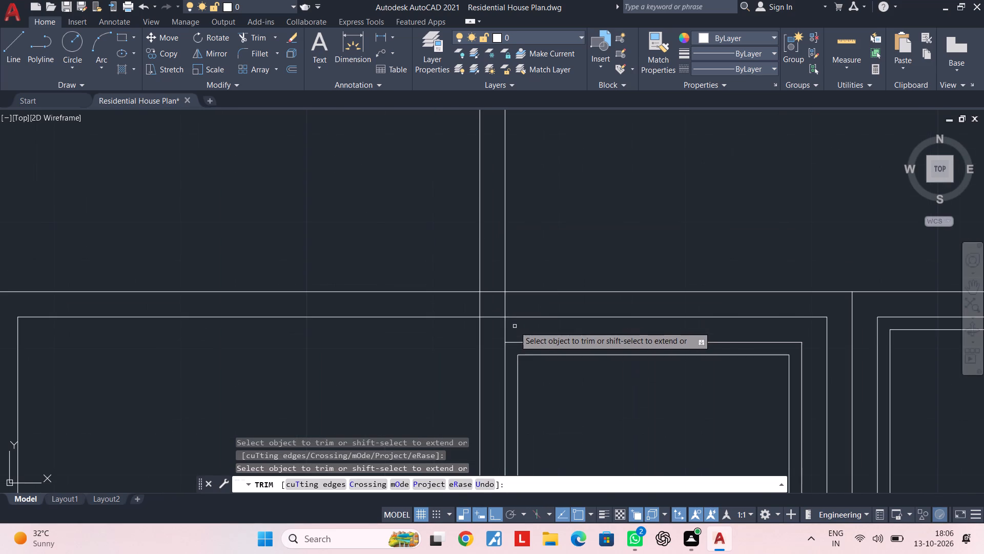
{"action": "left_click", "coordinate": [505, 307]}
{"action": "scroll", "coordinate": [505, 307], "scroll_direction": "down", "scroll_amount": 1}
{"action": "middle_click_drag", "start_coordinate": [505, 307], "coordinate": [379, 319]}
{"action": "middle_click_drag", "start_coordinate": [668, 314], "coordinate": [662, 315]}
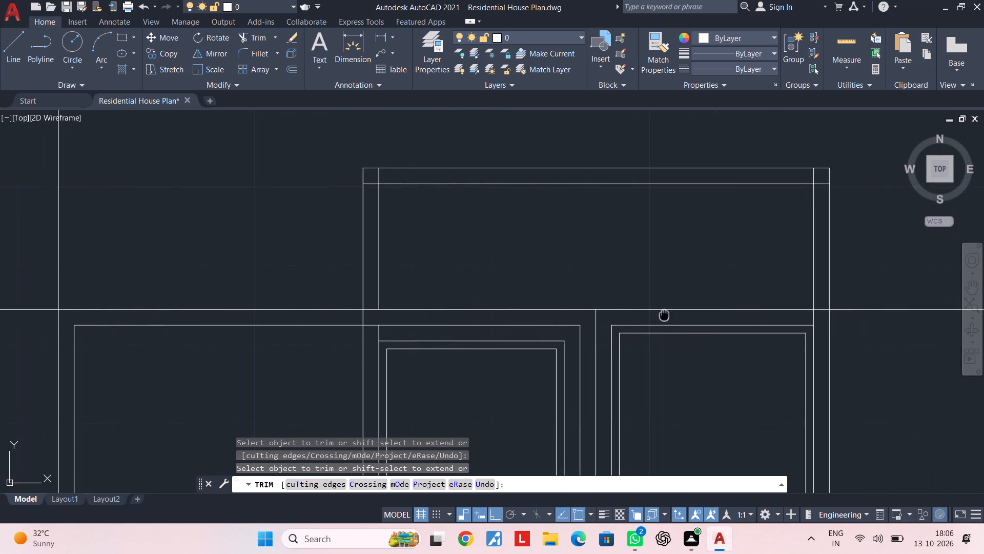
{"action": "middle_click_drag", "start_coordinate": [662, 315], "coordinate": [418, 324]}
{"action": "left_click", "coordinate": [562, 325]}
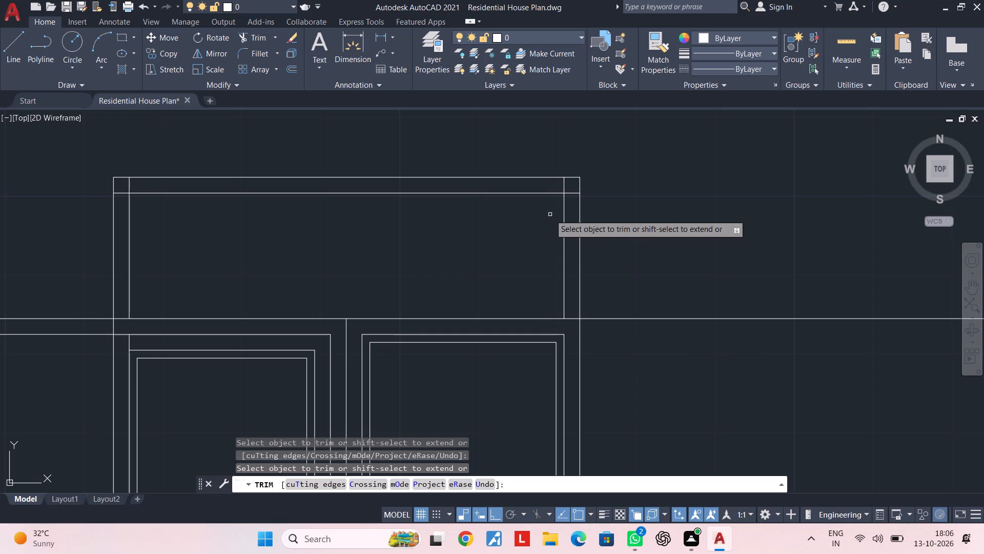
Trim the overlapping ends of the inner frame lines at both top corners of the upper panel.
{"action": "left_click", "coordinate": [572, 192]}
{"action": "left_click", "coordinate": [564, 185]}
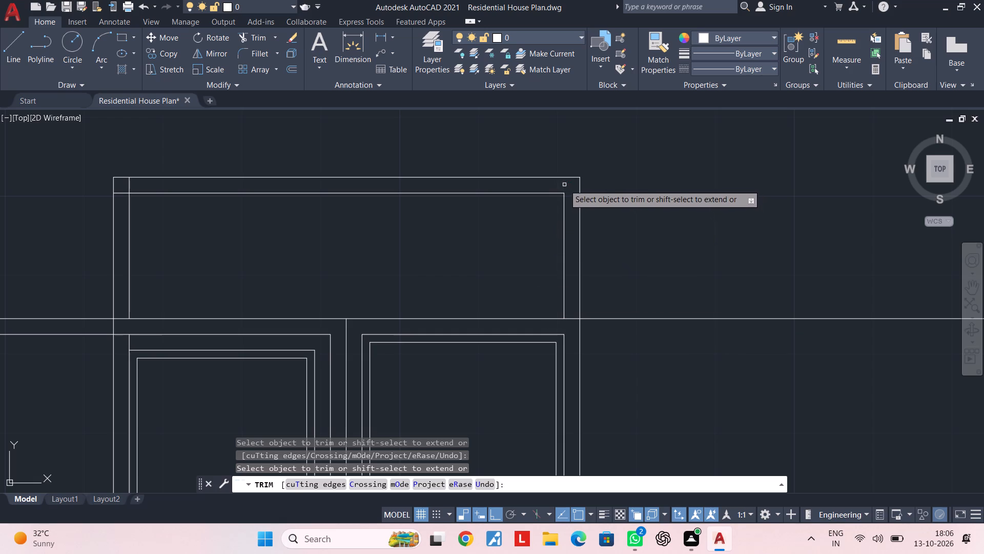
{"action": "middle_click_drag", "start_coordinate": [555, 186], "coordinate": [767, 193]}
{"action": "scroll", "coordinate": [555, 186], "scroll_direction": "down", "scroll_amount": 1}
{"action": "scroll", "coordinate": [490, 203], "scroll_direction": "up", "scroll_amount": 3}
{"action": "left_click", "coordinate": [497, 187]}
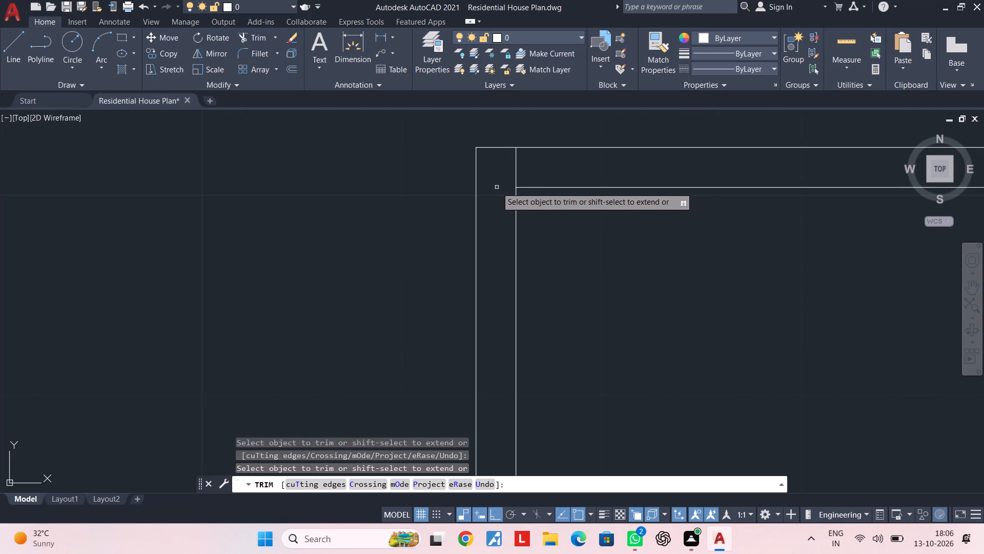
{"action": "left_click", "coordinate": [515, 171]}
{"action": "key", "text": "Escape"}
{"action": "scroll", "coordinate": [673, 252], "scroll_direction": "down", "scroll_amount": 4}
{"action": "middle_click_drag", "start_coordinate": [704, 269], "coordinate": [567, 263]}
{"action": "middle_click_drag", "start_coordinate": [621, 264], "coordinate": [511, 264]}
{"action": "key", "text": "Escape"}
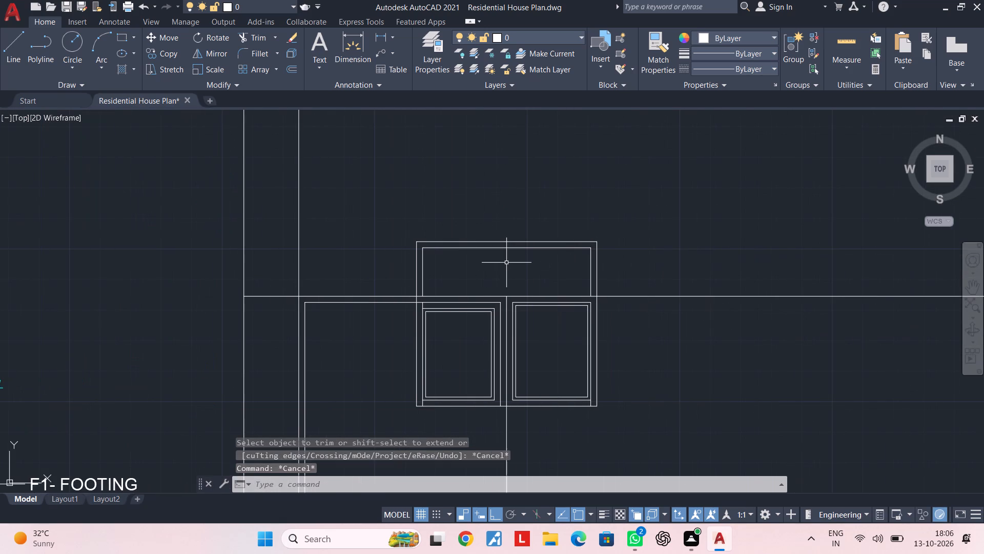
{"action": "key", "text": "Escape"}
{"action": "key", "text": "Escape"}
{"action": "key", "text": "Escape"}
{"action": "key", "text": "Escape"}
{"action": "key", "text": "Escape"}
{"action": "key", "text": "Escape"}
{"action": "key", "text": "Escape"}
{"action": "key", "text": "Escape"}
{"action": "key", "text": "Escape"}
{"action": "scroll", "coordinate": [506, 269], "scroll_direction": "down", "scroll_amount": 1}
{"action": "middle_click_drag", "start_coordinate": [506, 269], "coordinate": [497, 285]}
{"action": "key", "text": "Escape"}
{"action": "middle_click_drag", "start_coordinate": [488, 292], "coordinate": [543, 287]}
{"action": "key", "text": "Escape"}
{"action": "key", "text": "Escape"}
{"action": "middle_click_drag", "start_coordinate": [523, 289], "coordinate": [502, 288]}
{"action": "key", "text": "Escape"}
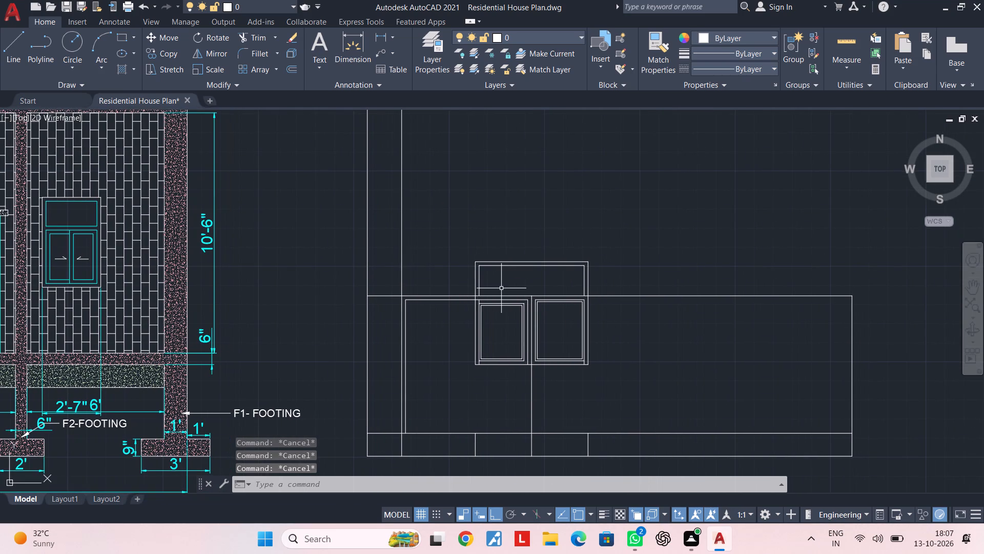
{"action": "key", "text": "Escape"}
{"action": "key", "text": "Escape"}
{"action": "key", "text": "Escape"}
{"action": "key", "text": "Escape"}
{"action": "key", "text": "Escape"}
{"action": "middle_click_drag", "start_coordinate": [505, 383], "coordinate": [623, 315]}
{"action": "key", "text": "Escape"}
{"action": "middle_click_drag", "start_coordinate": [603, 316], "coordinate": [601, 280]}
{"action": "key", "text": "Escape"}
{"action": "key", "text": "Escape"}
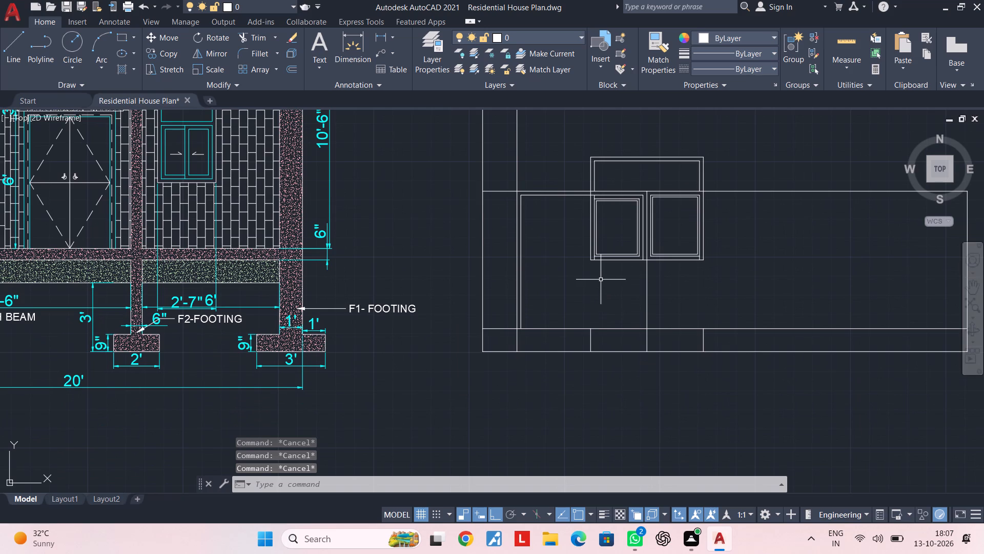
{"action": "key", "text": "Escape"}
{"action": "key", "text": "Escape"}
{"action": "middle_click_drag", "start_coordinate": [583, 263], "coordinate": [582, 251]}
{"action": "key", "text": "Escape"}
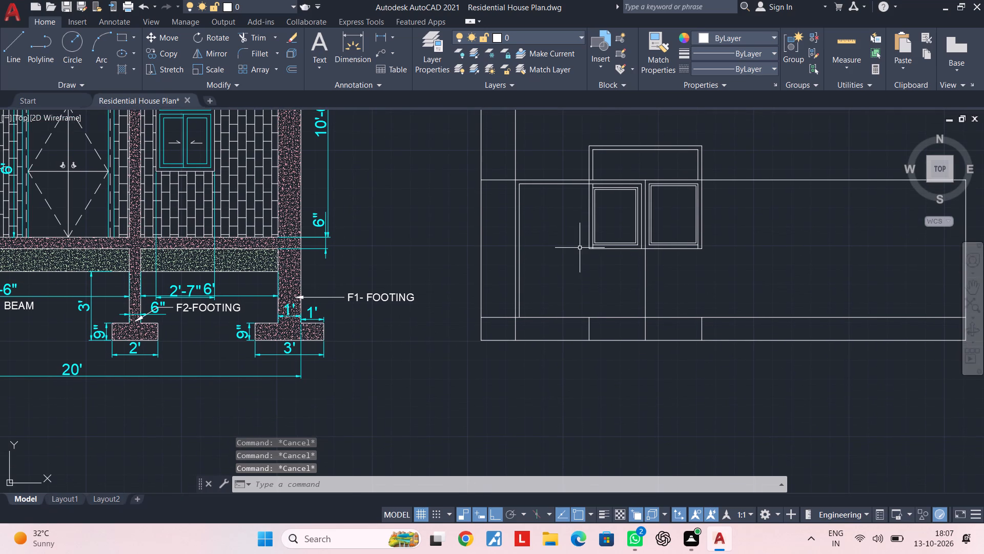
Draw a vertical line just left of the two-bay rectangle from the inner top line down to the bottom strip's upper line.
{"action": "key", "text": "l"}
{"action": "key", "text": "space"}
{"action": "scroll", "coordinate": [564, 195], "scroll_direction": "up", "scroll_amount": 1}
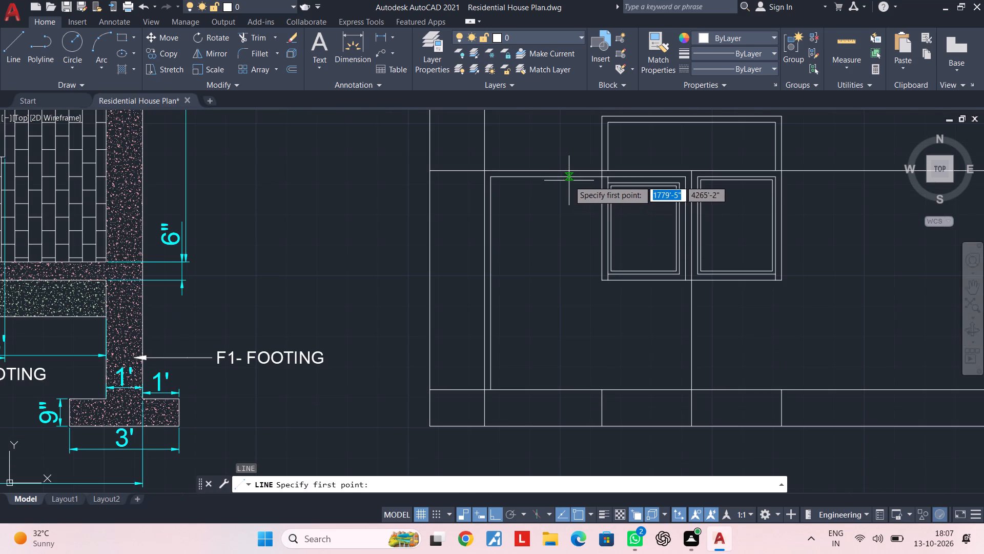
{"action": "left_click", "coordinate": [587, 179]}
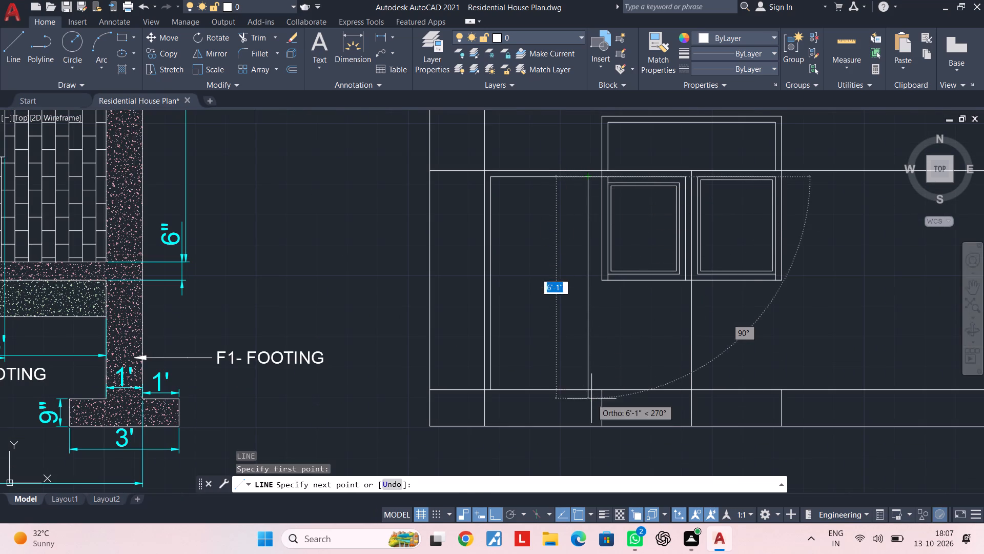
{"action": "left_click", "coordinate": [590, 389]}
{"action": "key", "text": "Escape"}
{"action": "key", "text": "Escape"}
{"action": "key", "text": "Escape"}
{"action": "key", "text": "Escape"}
Erase the two short verticals in the bottom strip below the two-bay rectangle's outer sides.
{"action": "middle_click_drag", "start_coordinate": [609, 418], "coordinate": [620, 353]}
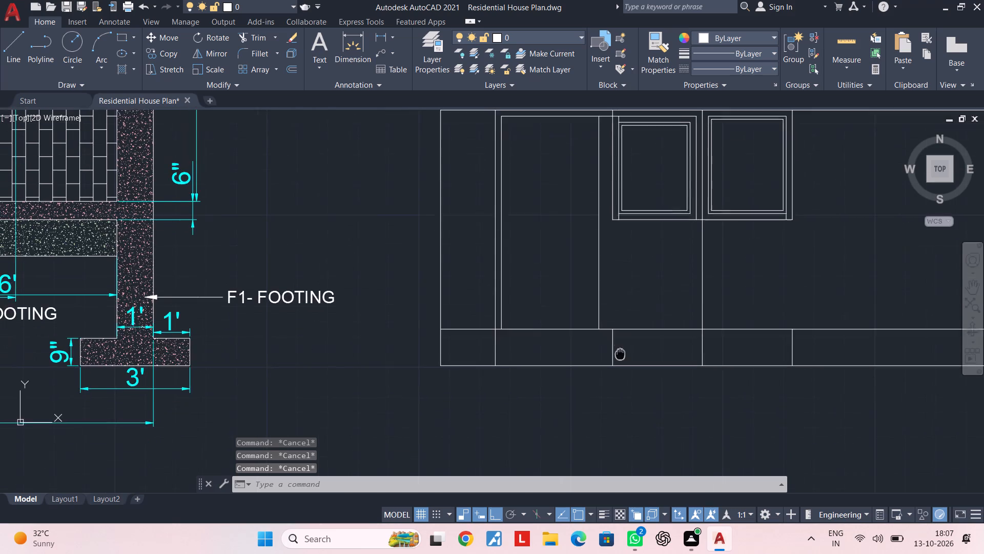
{"action": "middle_click_drag", "start_coordinate": [620, 353], "coordinate": [620, 352]}
{"action": "key", "text": "Escape"}
{"action": "scroll", "coordinate": [646, 382], "scroll_direction": "up", "scroll_amount": 1}
{"action": "left_click", "coordinate": [625, 323]}
{"action": "left_click", "coordinate": [549, 343]}
{"action": "key", "text": "Delete"}
{"action": "key", "text": "Escape"}
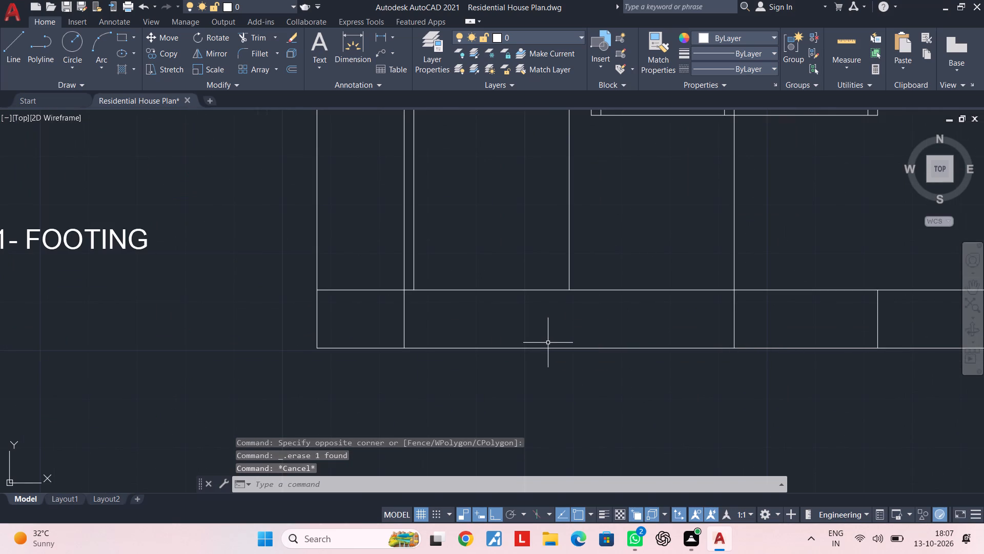
{"action": "scroll", "coordinate": [655, 340], "scroll_direction": "down", "scroll_amount": 2}
{"action": "middle_click_drag", "start_coordinate": [662, 340], "coordinate": [575, 345]}
{"action": "scroll", "coordinate": [637, 329], "scroll_direction": "up", "scroll_amount": 1}
{"action": "left_click", "coordinate": [695, 338]}
{"action": "left_click", "coordinate": [633, 349]}
{"action": "key", "text": "Delete"}
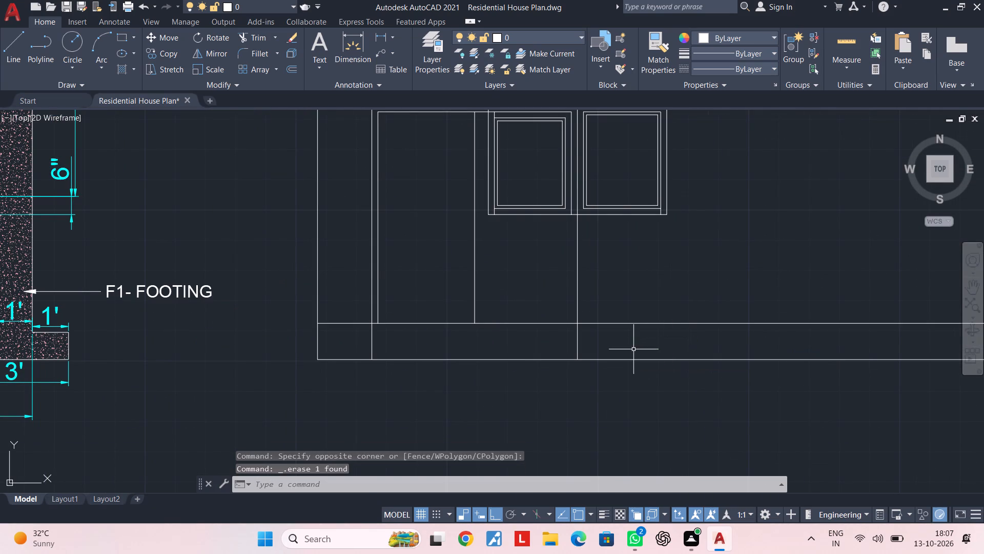
{"action": "key", "text": "Escape"}
{"action": "key", "text": "Escape"}
{"action": "key", "text": "Escape"}
{"action": "key", "text": "Escape"}
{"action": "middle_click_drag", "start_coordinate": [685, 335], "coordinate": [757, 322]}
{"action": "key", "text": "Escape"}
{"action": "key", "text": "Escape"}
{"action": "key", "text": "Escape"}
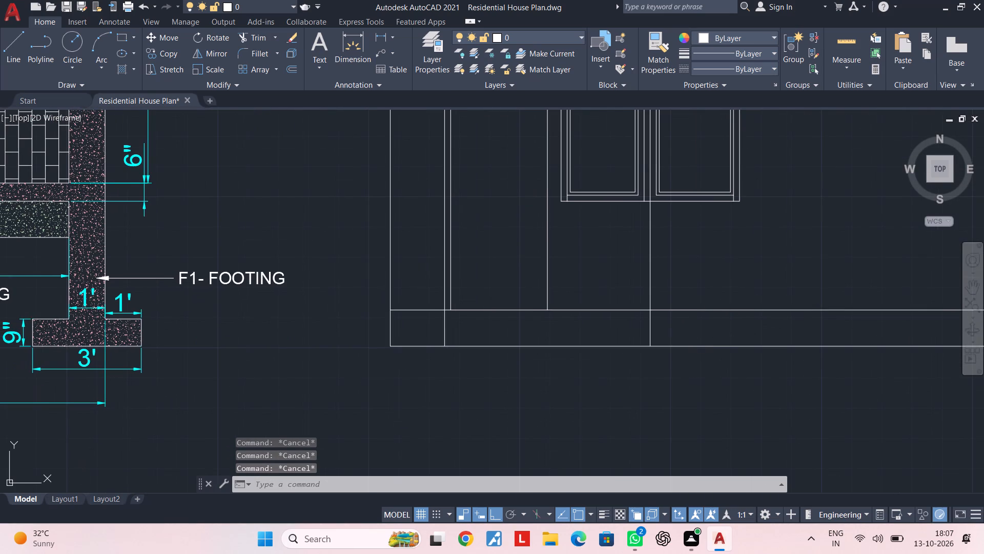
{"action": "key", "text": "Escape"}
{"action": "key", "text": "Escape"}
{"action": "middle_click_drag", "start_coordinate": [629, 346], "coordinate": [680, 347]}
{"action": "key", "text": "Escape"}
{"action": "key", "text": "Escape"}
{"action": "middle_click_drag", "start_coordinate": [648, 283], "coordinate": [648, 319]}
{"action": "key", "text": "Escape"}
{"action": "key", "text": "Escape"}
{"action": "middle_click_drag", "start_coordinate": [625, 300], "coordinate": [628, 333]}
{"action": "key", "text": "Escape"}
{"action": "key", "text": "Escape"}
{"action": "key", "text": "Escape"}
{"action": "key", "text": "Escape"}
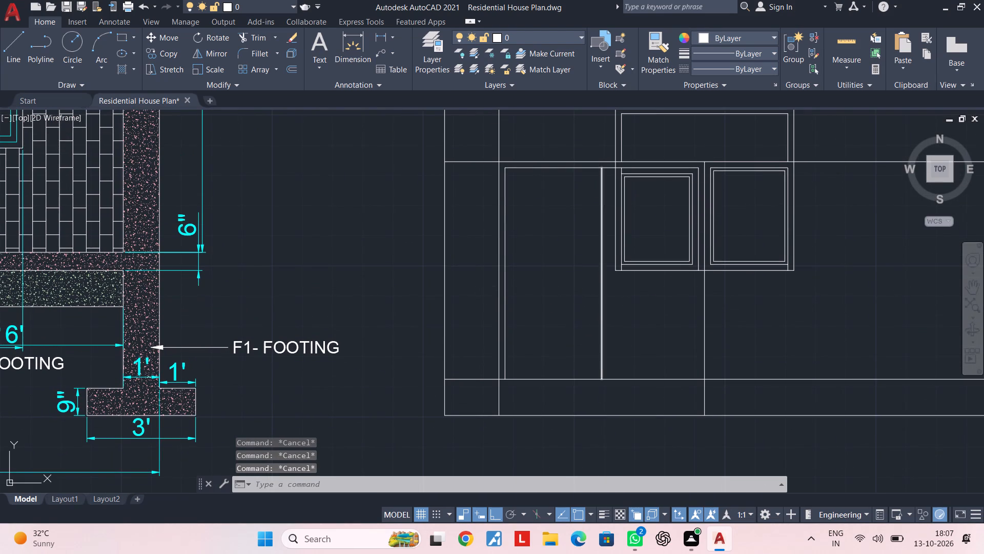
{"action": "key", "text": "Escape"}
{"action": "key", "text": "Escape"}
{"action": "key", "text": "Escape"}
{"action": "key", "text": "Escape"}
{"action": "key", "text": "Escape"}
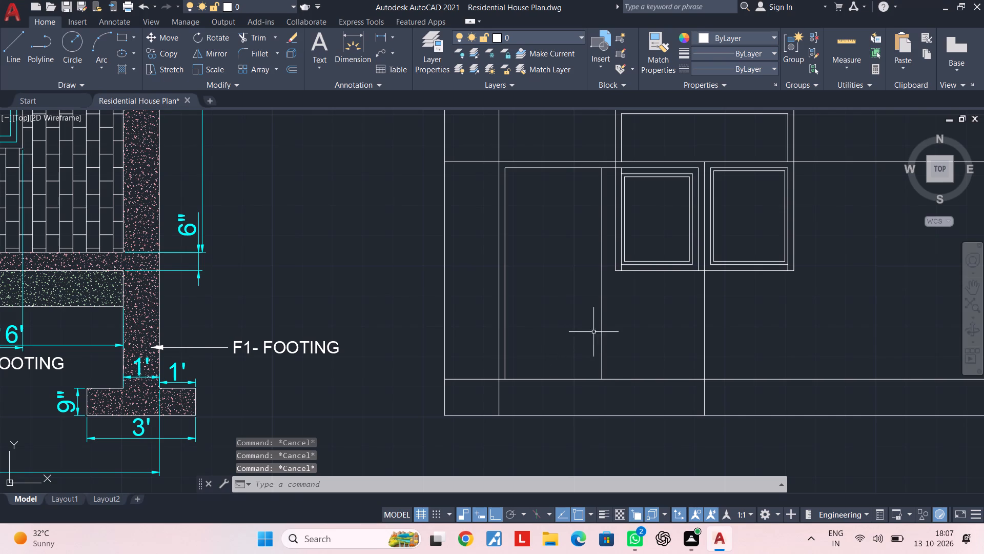
Stretch the short vertical just left of the two-bay divider down from the window frame's bottom line to the bottom strip's upper line.
{"action": "middle_click_drag", "start_coordinate": [593, 332], "coordinate": [552, 351]}
{"action": "scroll", "coordinate": [661, 291], "scroll_direction": "up", "scroll_amount": 2}
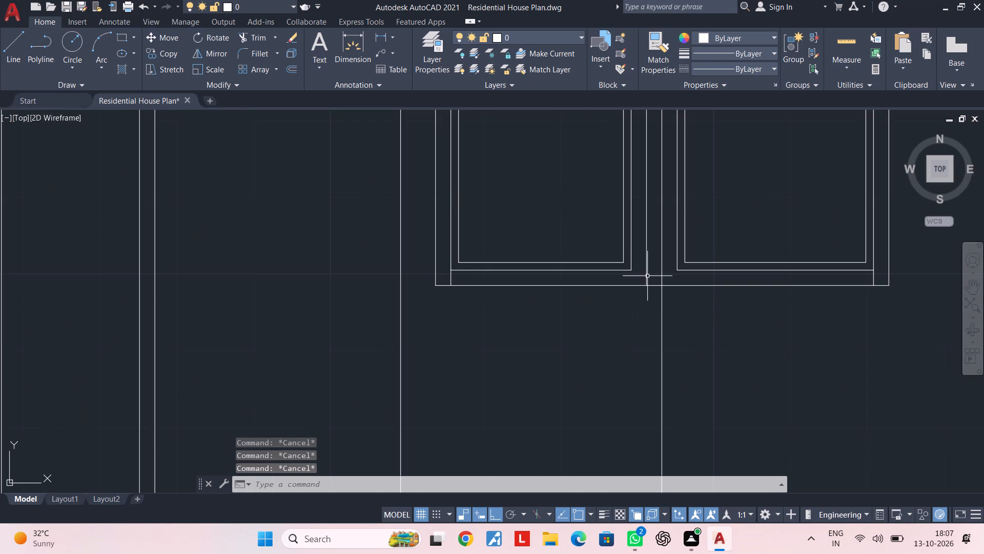
{"action": "left_click", "coordinate": [647, 276]}
{"action": "left_click", "coordinate": [648, 286]}
{"action": "middle_click_drag", "start_coordinate": [645, 381], "coordinate": [635, 253]}
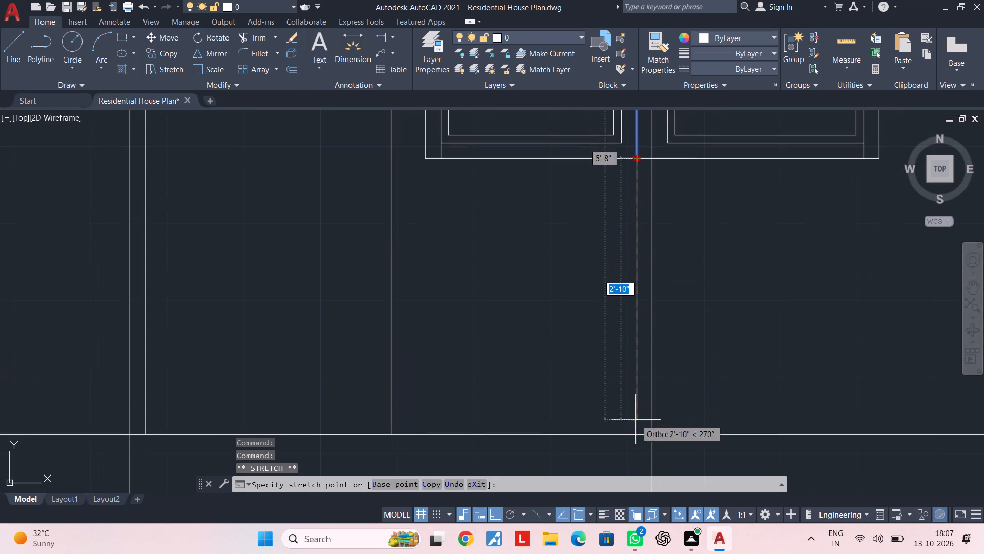
{"action": "left_click", "coordinate": [638, 436]}
{"action": "key", "text": "Escape"}
{"action": "scroll", "coordinate": [575, 414], "scroll_direction": "down", "scroll_amount": 2}
{"action": "key", "text": "Escape"}
{"action": "middle_click_drag", "start_coordinate": [562, 390], "coordinate": [649, 393]}
{"action": "key", "text": "Escape"}
{"action": "key", "text": "Escape"}
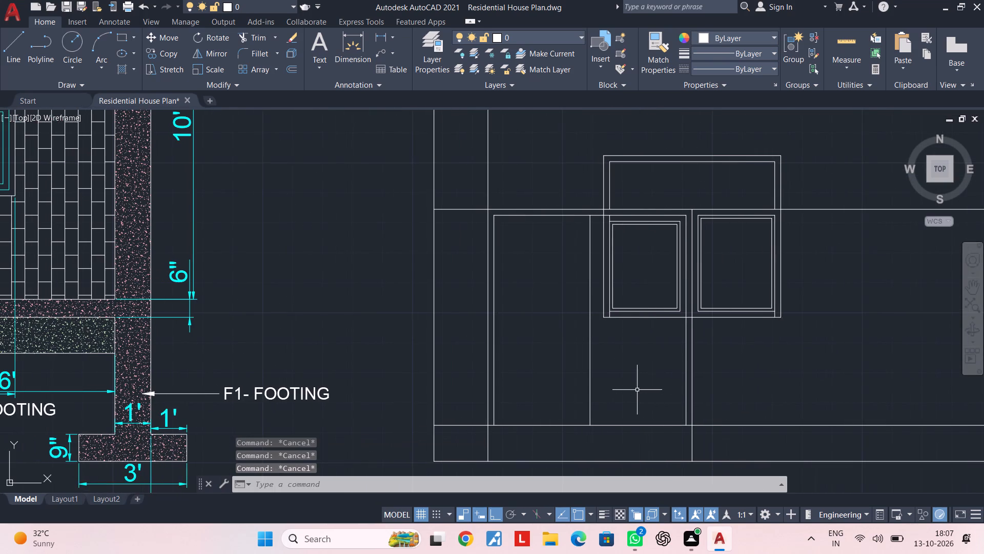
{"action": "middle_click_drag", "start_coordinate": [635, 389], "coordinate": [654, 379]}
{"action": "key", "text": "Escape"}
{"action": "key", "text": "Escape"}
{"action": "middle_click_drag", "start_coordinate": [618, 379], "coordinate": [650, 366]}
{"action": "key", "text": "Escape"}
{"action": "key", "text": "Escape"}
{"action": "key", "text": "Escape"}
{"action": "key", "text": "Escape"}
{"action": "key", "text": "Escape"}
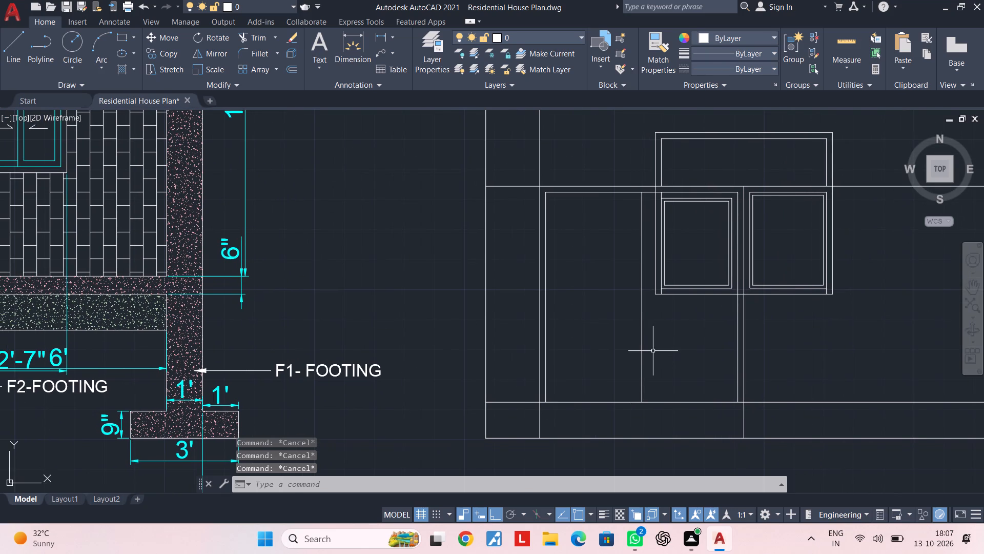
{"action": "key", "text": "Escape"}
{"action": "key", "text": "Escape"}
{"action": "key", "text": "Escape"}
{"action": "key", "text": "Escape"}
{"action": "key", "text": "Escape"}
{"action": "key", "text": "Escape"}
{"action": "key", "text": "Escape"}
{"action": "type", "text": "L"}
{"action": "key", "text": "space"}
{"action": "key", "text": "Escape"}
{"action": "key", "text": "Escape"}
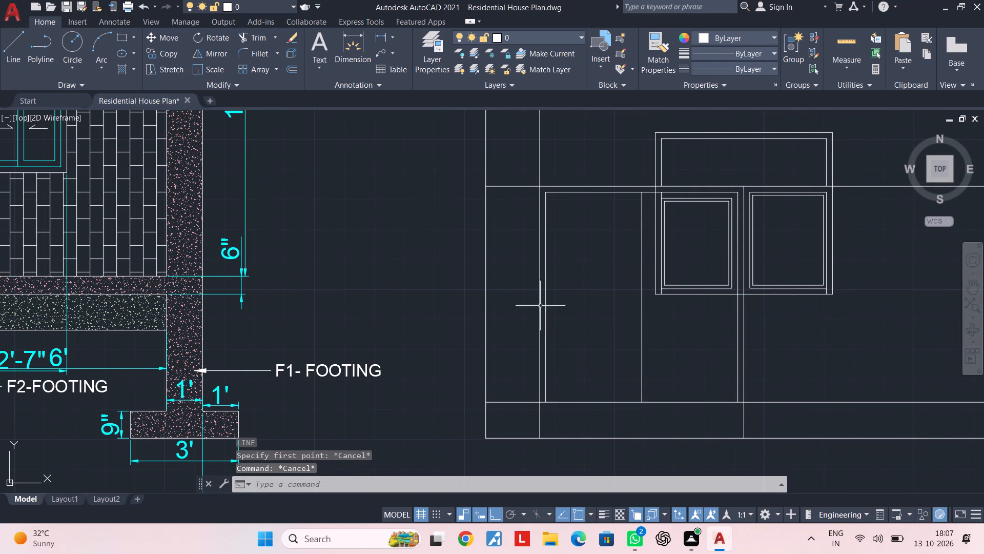
Draw a horizontal guide line across the door bay from its left inner vertical's midpoint to its right inner vertical.
{"action": "key", "text": "l"}
{"action": "key", "text": "space"}
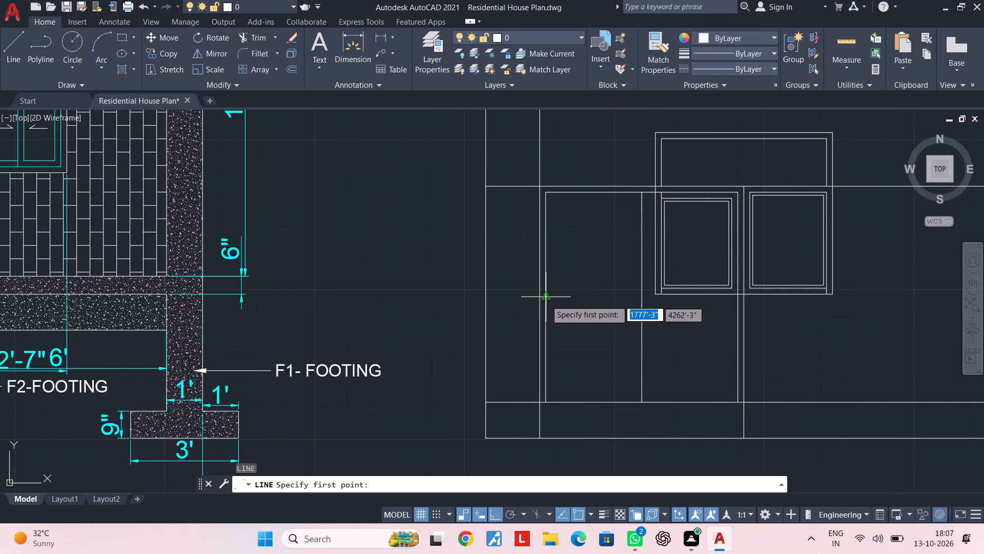
{"action": "left_click", "coordinate": [546, 296]}
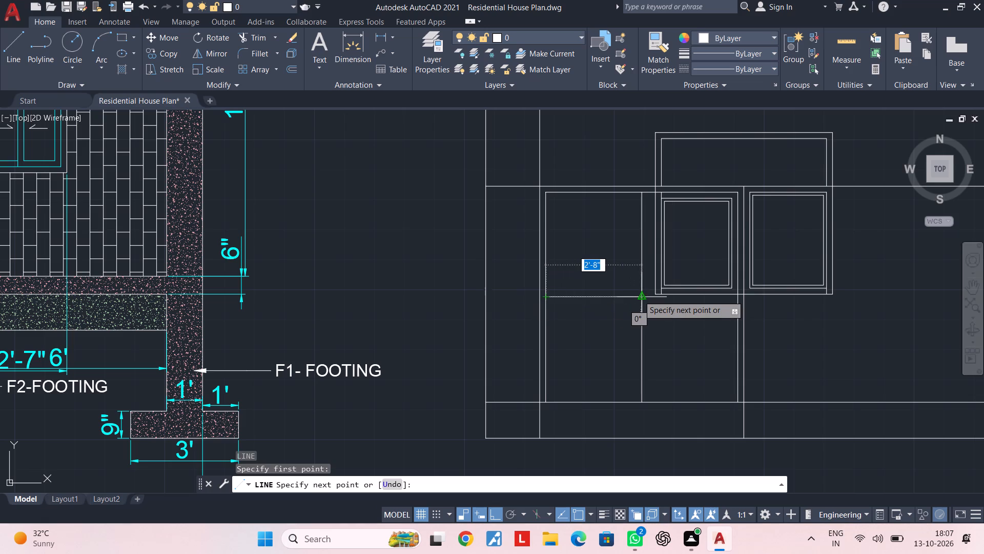
{"action": "scroll", "coordinate": [725, 300], "scroll_direction": "up", "scroll_amount": 3}
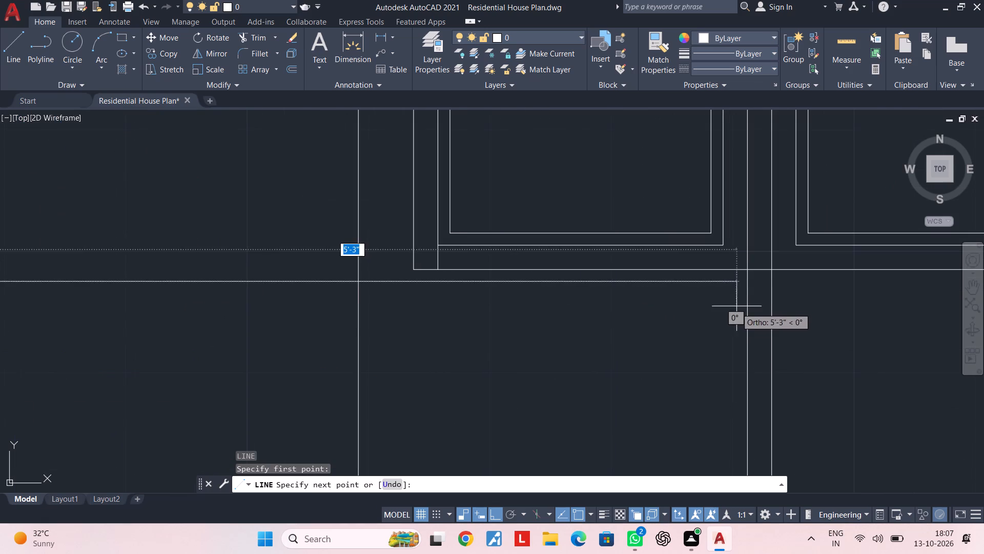
{"action": "left_click", "coordinate": [748, 282]}
{"action": "key", "text": "Escape"}
{"action": "key", "text": "Escape"}
{"action": "scroll", "coordinate": [680, 332], "scroll_direction": "down", "scroll_amount": 1}
{"action": "key", "text": "Escape"}
{"action": "key", "text": "Escape"}
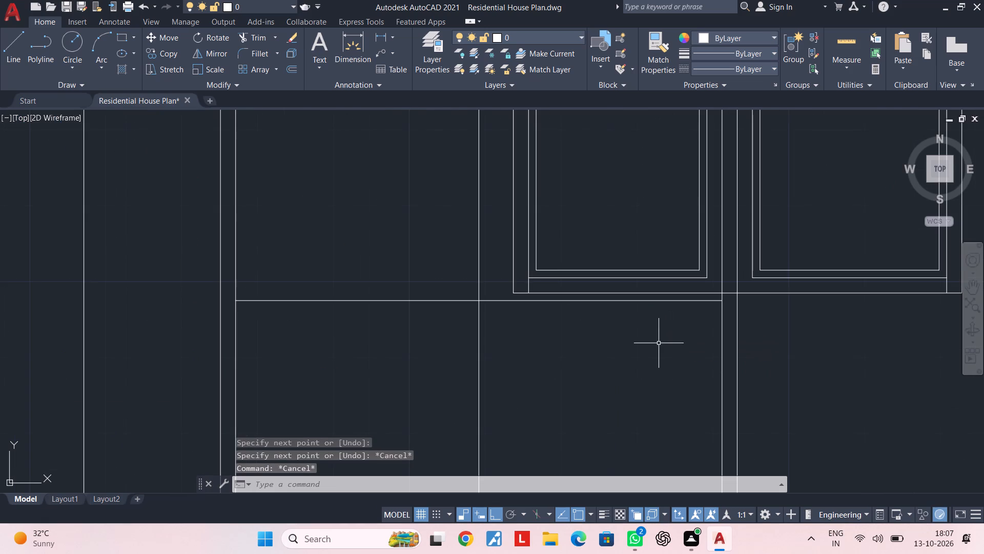
Draw two connected diagonals from the door's bottom centre to the guide line's right end and up to the door's top centre.
{"action": "type", "text": "L"}
{"action": "key", "text": "space"}
{"action": "scroll", "coordinate": [625, 395], "scroll_direction": "down", "scroll_amount": 1}
{"action": "middle_click_drag", "start_coordinate": [625, 394], "coordinate": [634, 267]}
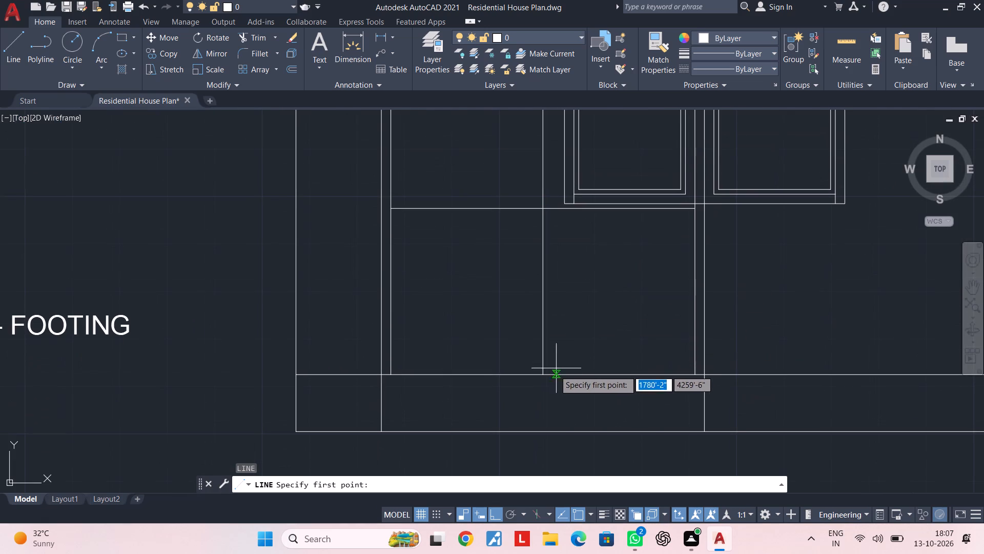
{"action": "left_click", "coordinate": [543, 375]}
{"action": "scroll", "coordinate": [683, 210], "scroll_direction": "up", "scroll_amount": 4}
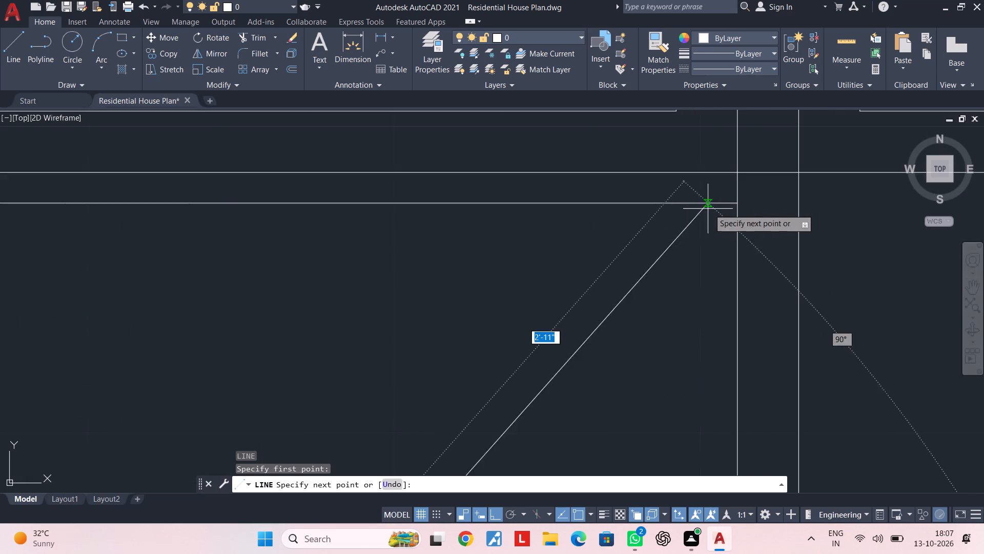
{"action": "left_click", "coordinate": [735, 205]}
{"action": "scroll", "coordinate": [712, 207], "scroll_direction": "down", "scroll_amount": 4}
{"action": "scroll", "coordinate": [622, 182], "scroll_direction": "down", "scroll_amount": 1}
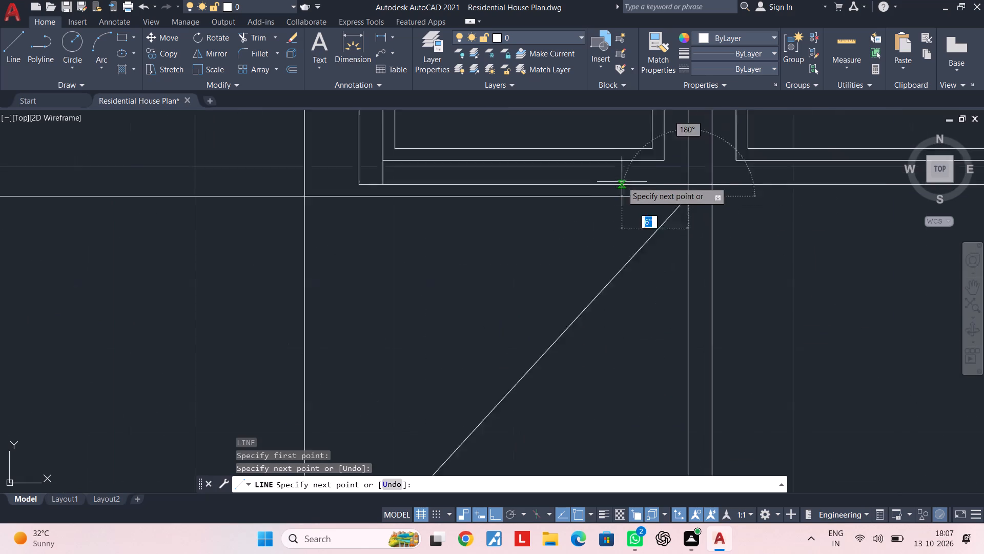
{"action": "scroll", "coordinate": [622, 182], "scroll_direction": "down", "scroll_amount": 1}
{"action": "scroll", "coordinate": [622, 182], "scroll_direction": "up", "scroll_amount": 1}
{"action": "middle_click_drag", "start_coordinate": [622, 182], "coordinate": [695, 378]}
{"action": "scroll", "coordinate": [569, 316], "scroll_direction": "down", "scroll_amount": 2}
{"action": "middle_click_drag", "start_coordinate": [569, 316], "coordinate": [618, 414]}
{"action": "scroll", "coordinate": [550, 271], "scroll_direction": "up", "scroll_amount": 1}
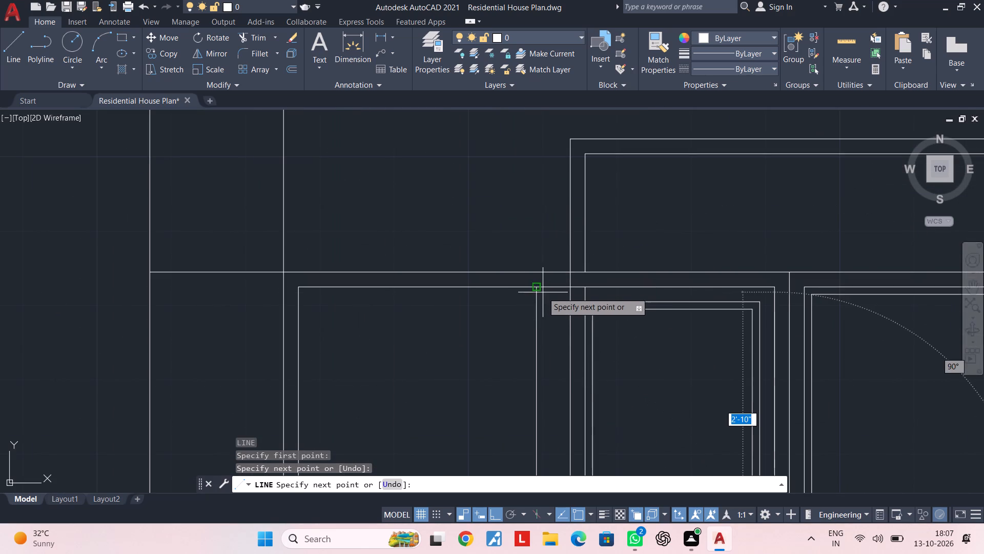
{"action": "left_click", "coordinate": [539, 290]}
Continue the diagonals from the top centre to the guide line's left end and back to the bottom centre, closing the diamond.
{"action": "scroll", "coordinate": [491, 338], "scroll_direction": "down", "scroll_amount": 1}
{"action": "middle_click_drag", "start_coordinate": [491, 338], "coordinate": [522, 252]}
{"action": "scroll", "coordinate": [478, 328], "scroll_direction": "down", "scroll_amount": 2}
{"action": "middle_click_drag", "start_coordinate": [478, 328], "coordinate": [493, 284]}
{"action": "scroll", "coordinate": [488, 291], "scroll_direction": "up", "scroll_amount": 2}
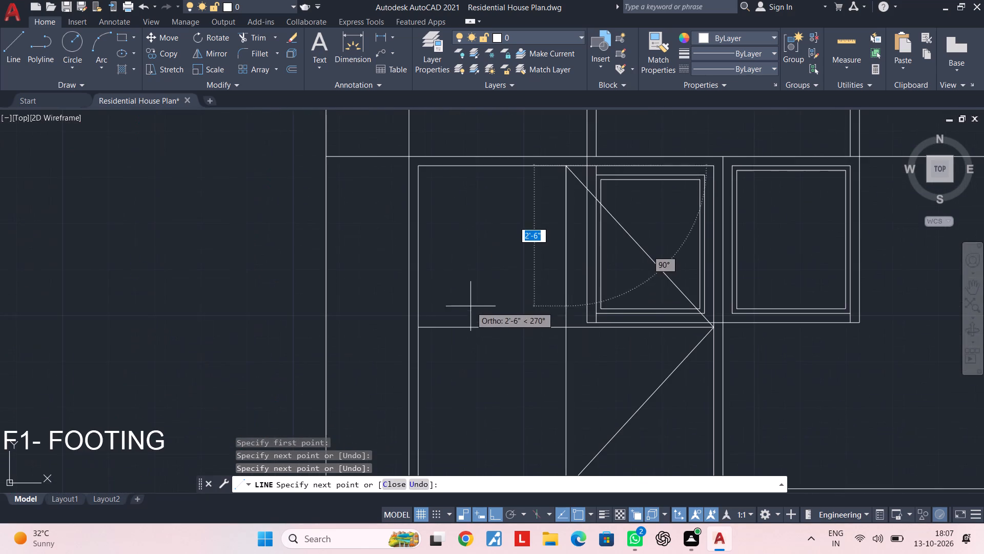
{"action": "left_click", "coordinate": [420, 328]}
{"action": "scroll", "coordinate": [472, 361], "scroll_direction": "down", "scroll_amount": 1}
{"action": "middle_click_drag", "start_coordinate": [472, 361], "coordinate": [446, 250]}
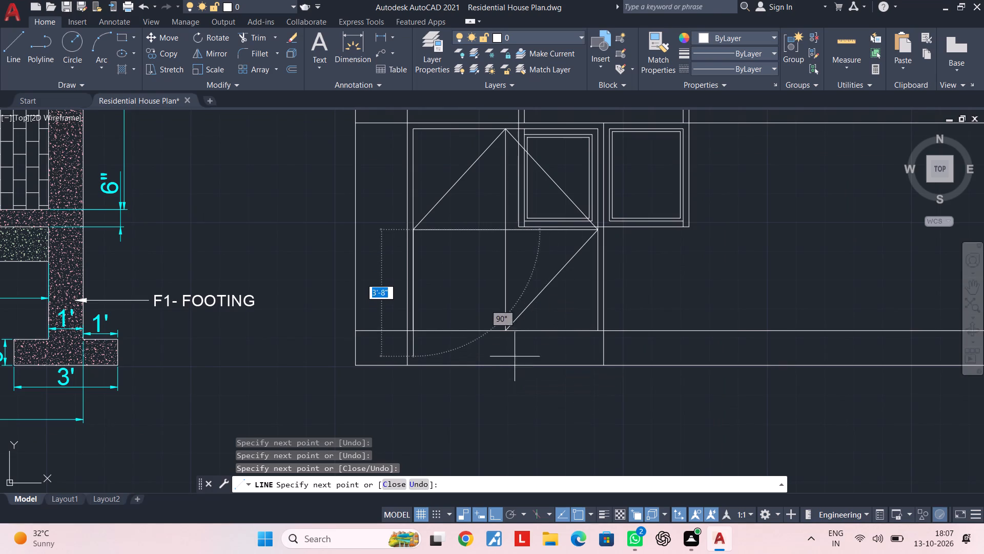
{"action": "left_click", "coordinate": [505, 329]}
{"action": "key", "text": "Escape"}
{"action": "key", "text": "Escape"}
{"action": "key", "text": "Escape"}
{"action": "key", "text": "Escape"}
Erase the horizontal guide line across the middle of the door diamond.
{"action": "scroll", "coordinate": [480, 236], "scroll_direction": "up", "scroll_amount": 2}
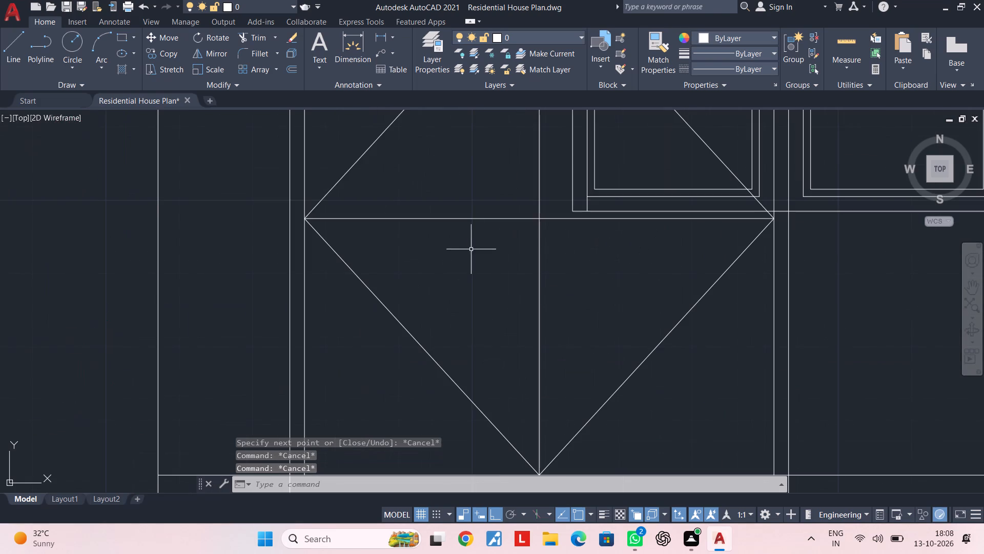
{"action": "left_click", "coordinate": [470, 251]}
{"action": "left_click", "coordinate": [418, 174]}
{"action": "key", "text": "Delete"}
{"action": "scroll", "coordinate": [454, 243], "scroll_direction": "down", "scroll_amount": 3}
{"action": "middle_click_drag", "start_coordinate": [456, 246], "coordinate": [469, 328]}
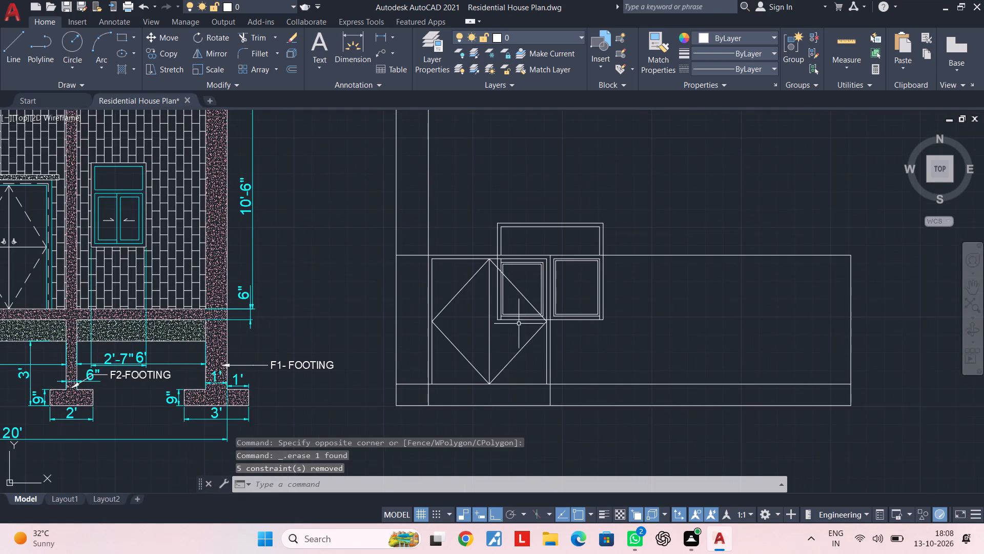
{"action": "middle_click_drag", "start_coordinate": [519, 322], "coordinate": [518, 344]}
{"action": "key", "text": "Escape"}
{"action": "key", "text": "Escape"}
Match the four diamond lines of the new door to the dashed swing lines of the ground-floor door in the section drawing.
{"action": "middle_click_drag", "start_coordinate": [453, 322], "coordinate": [613, 347]}
{"action": "key", "text": "Escape"}
{"action": "key", "text": "Escape"}
{"action": "key", "text": "Escape"}
{"action": "key", "text": "m"}
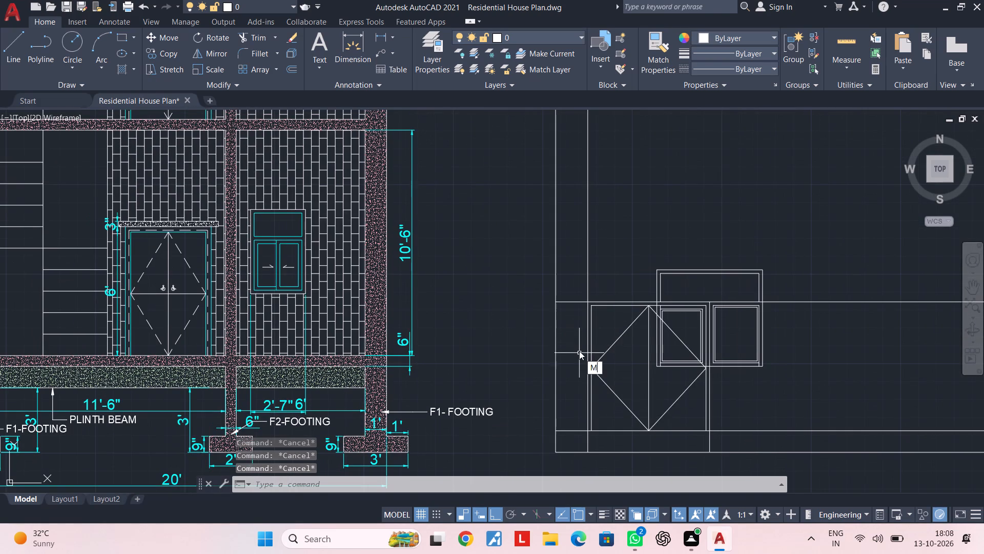
{"action": "key", "text": "a"}
{"action": "key", "text": "space"}
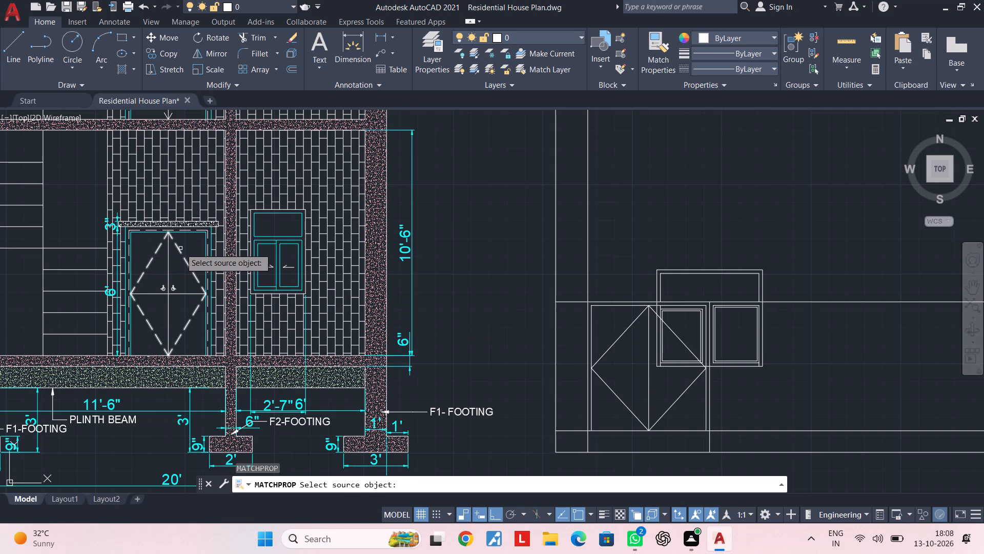
{"action": "left_click", "coordinate": [180, 248]}
{"action": "scroll", "coordinate": [683, 347], "scroll_direction": "up", "scroll_amount": 1}
{"action": "left_click", "coordinate": [683, 342]}
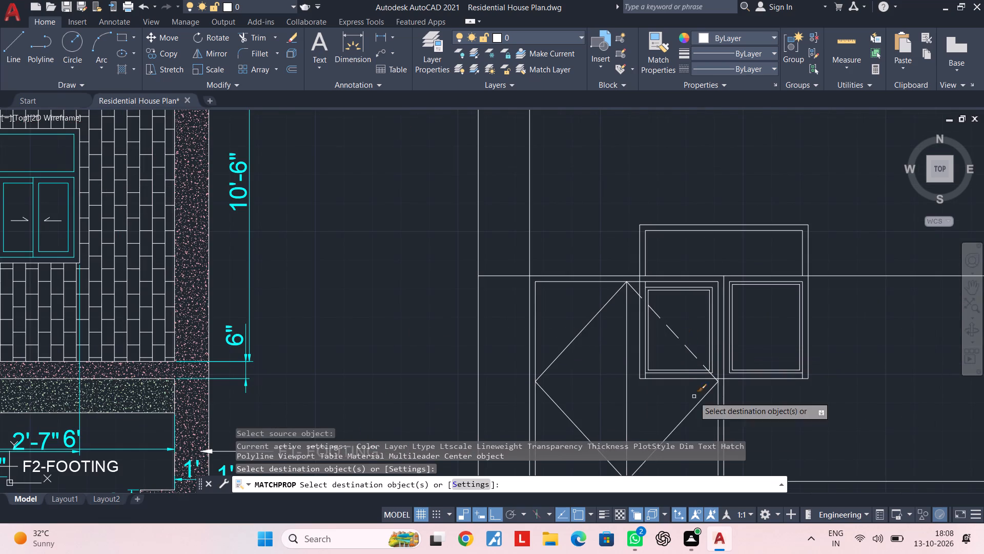
{"action": "left_click", "coordinate": [690, 409]}
{"action": "left_click", "coordinate": [555, 405]}
{"action": "left_click", "coordinate": [564, 363]}
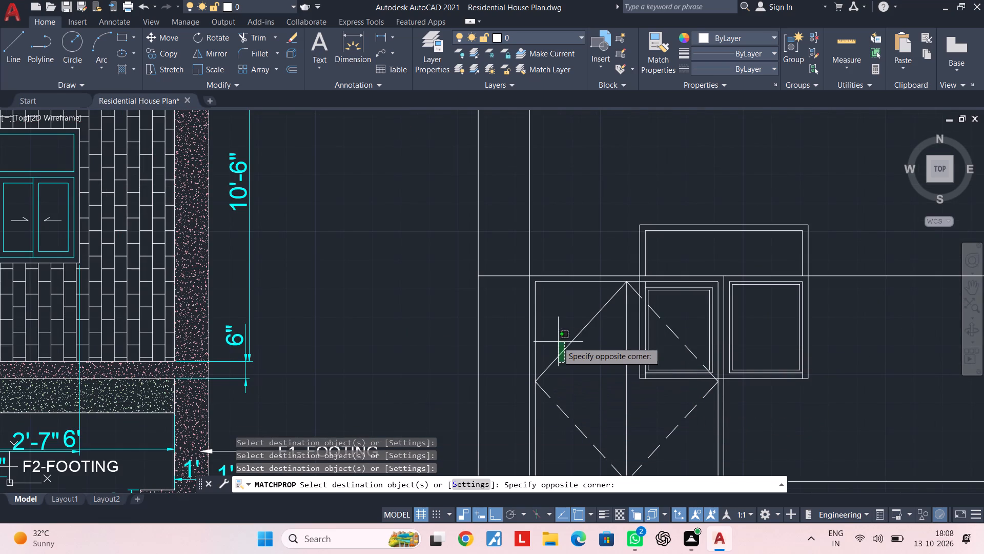
{"action": "left_click", "coordinate": [558, 341]}
{"action": "key", "text": "Escape"}
{"action": "key", "text": "Escape"}
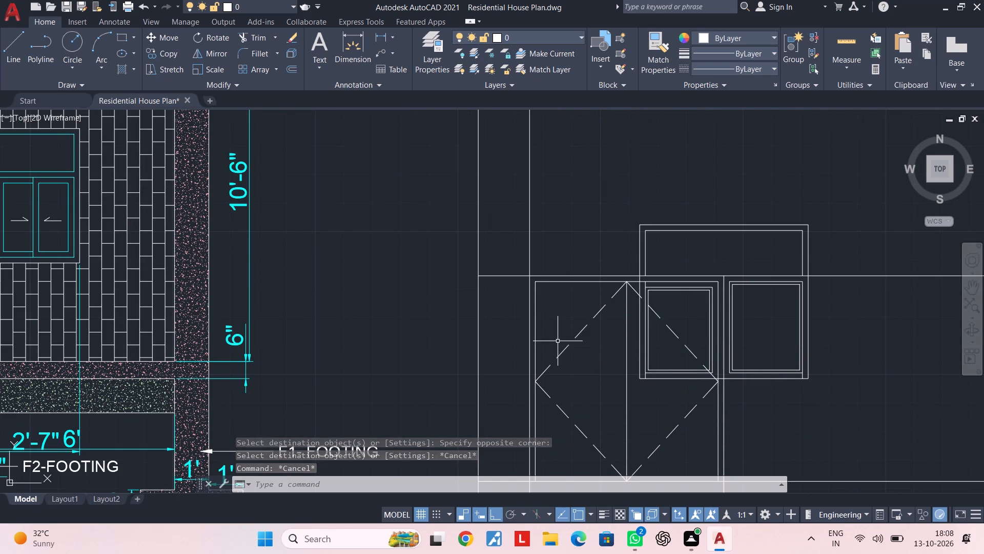
{"action": "key", "text": "Escape"}
{"action": "key", "text": "Escape"}
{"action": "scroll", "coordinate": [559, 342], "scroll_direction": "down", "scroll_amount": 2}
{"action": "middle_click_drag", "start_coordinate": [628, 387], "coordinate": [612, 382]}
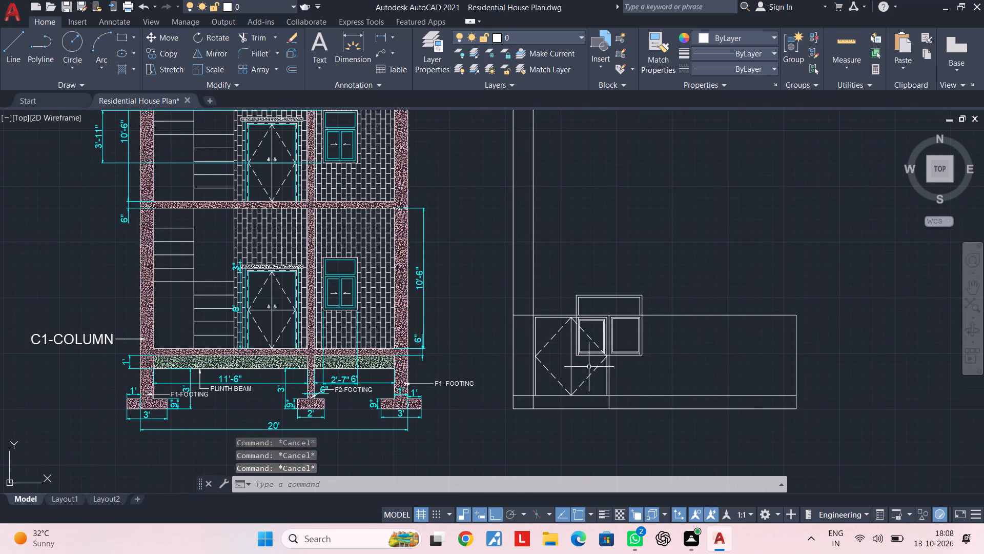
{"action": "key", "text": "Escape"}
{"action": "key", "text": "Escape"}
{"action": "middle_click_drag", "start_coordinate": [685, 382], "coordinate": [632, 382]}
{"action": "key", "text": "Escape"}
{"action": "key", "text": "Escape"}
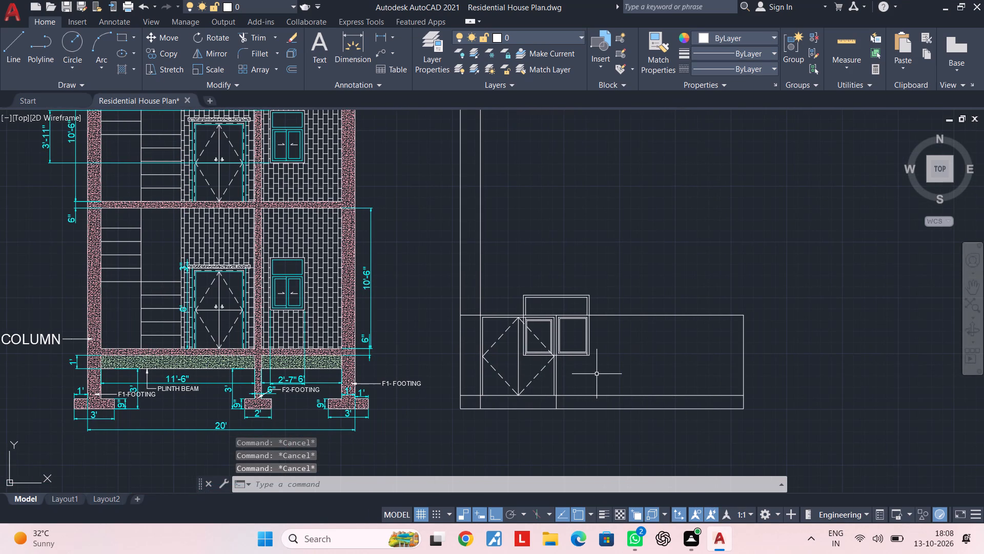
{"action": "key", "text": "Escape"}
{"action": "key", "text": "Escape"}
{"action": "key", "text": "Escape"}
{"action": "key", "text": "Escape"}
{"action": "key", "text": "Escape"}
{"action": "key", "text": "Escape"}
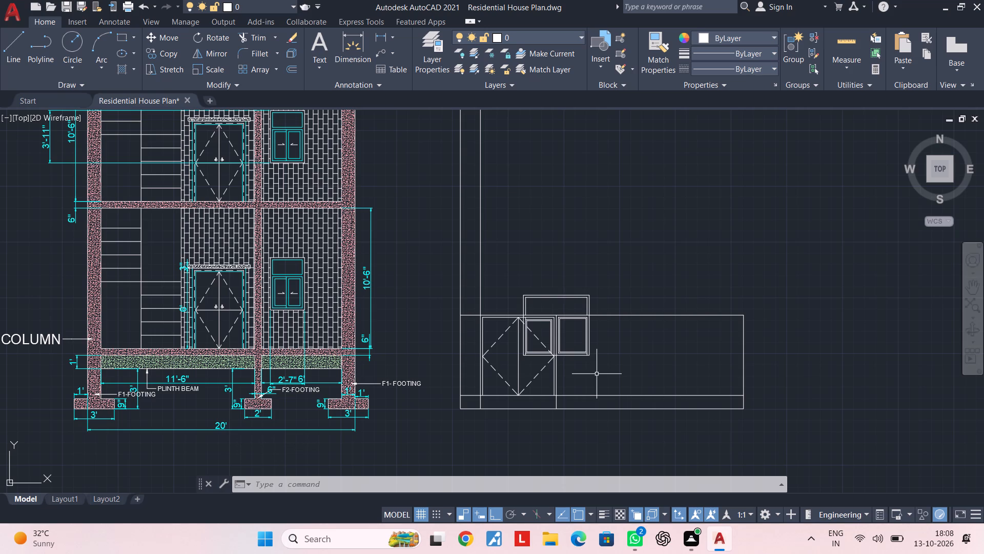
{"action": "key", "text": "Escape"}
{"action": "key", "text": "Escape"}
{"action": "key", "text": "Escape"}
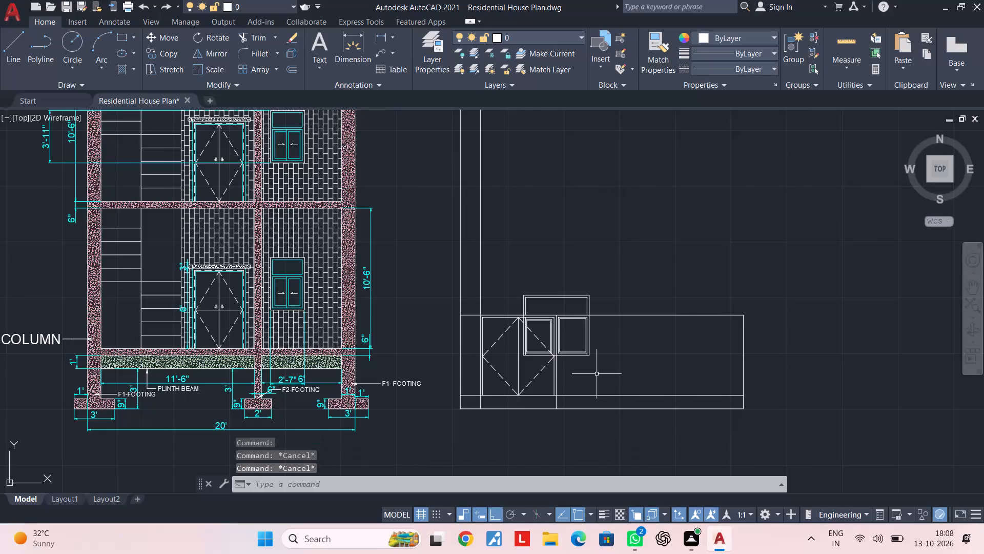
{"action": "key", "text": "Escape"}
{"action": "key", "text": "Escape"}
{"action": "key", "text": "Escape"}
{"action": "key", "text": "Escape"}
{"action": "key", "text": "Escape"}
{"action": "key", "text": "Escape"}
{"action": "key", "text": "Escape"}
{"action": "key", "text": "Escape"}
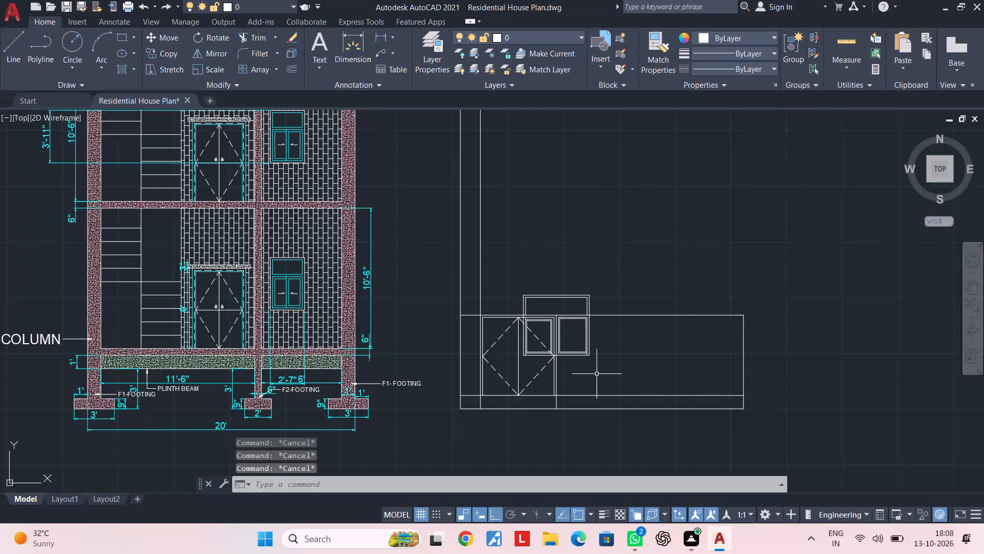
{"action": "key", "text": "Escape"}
Offset the long horizontal line above the door upward by 4'5.9".
{"action": "type", "text": "OF"}
{"action": "key", "text": "space"}
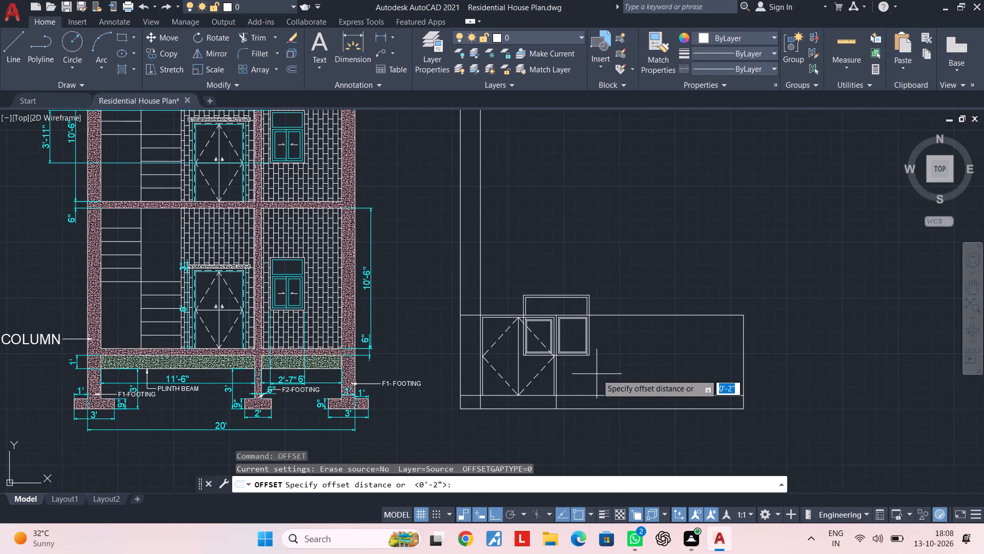
{"action": "type", "text": "4'"}
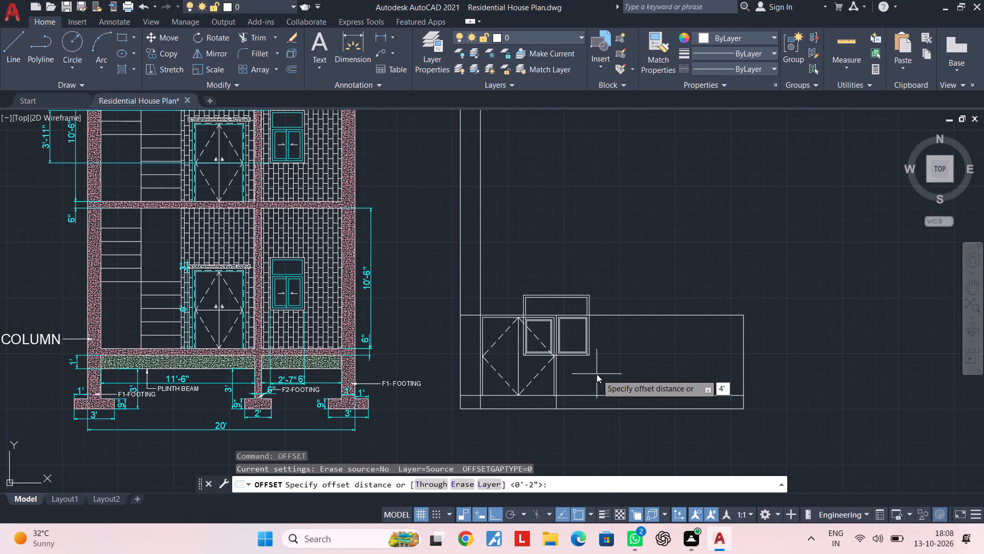
{"action": "type", "text": "5.9\""}
{"action": "key", "text": "Return"}
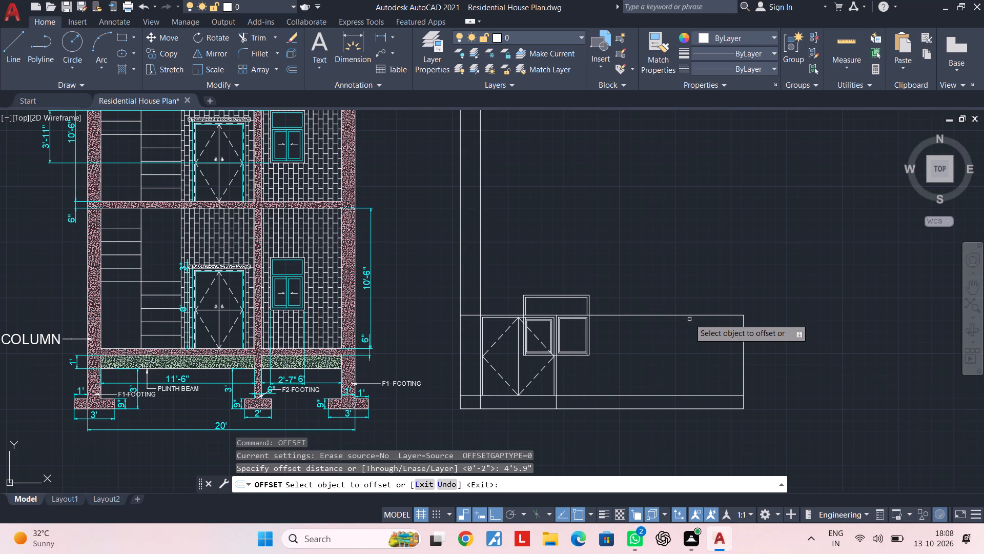
{"action": "left_click", "coordinate": [689, 315]}
{"action": "left_click", "coordinate": [702, 204]}
{"action": "middle_click_drag", "start_coordinate": [741, 258], "coordinate": [648, 270]}
{"action": "key", "text": "Escape"}
{"action": "key", "text": "Escape"}
{"action": "key", "text": "Escape"}
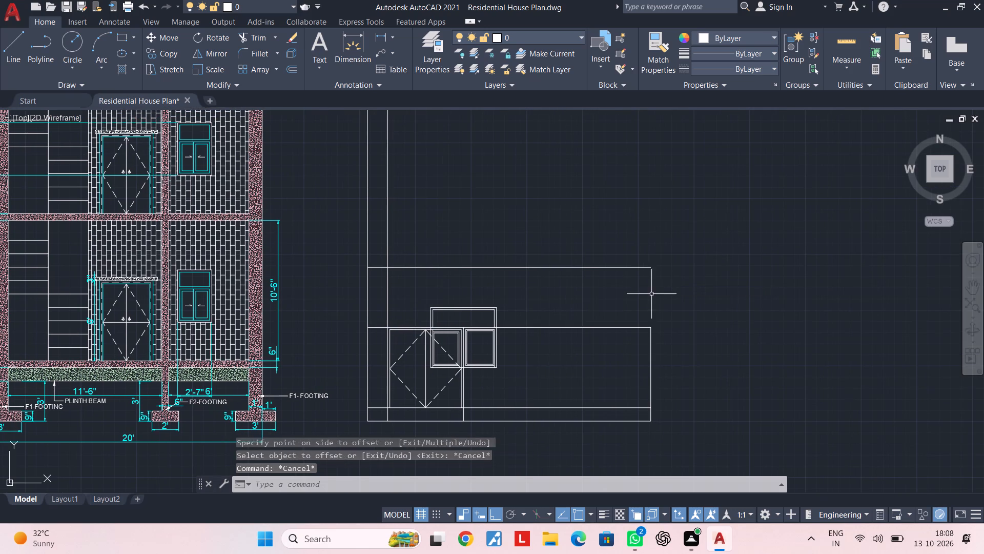
{"action": "key", "text": "Escape"}
{"action": "key", "text": "Escape"}
Extend the drawing's outer right vertical line up to the new offset horizontal line.
{"action": "type", "text": "EX"}
{"action": "key", "text": "space"}
{"action": "left_click", "coordinate": [662, 373]}
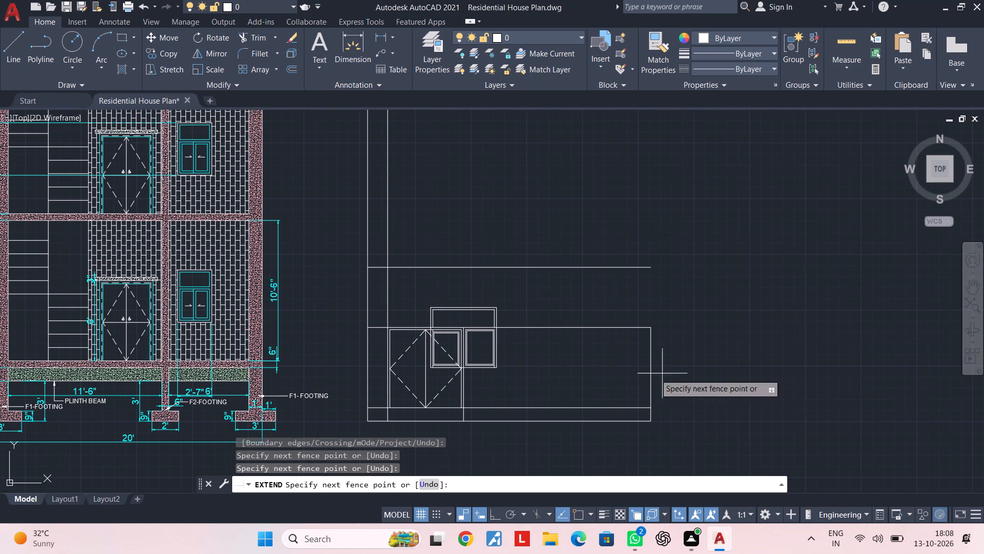
{"action": "left_click", "coordinate": [619, 374]}
{"action": "key", "text": "Escape"}
{"action": "middle_click_drag", "start_coordinate": [624, 233], "coordinate": [642, 328]}
{"action": "key", "text": "Escape"}
{"action": "key", "text": "Escape"}
{"action": "key", "text": "Escape"}
{"action": "key", "text": "Escape"}
{"action": "key", "text": "Escape"}
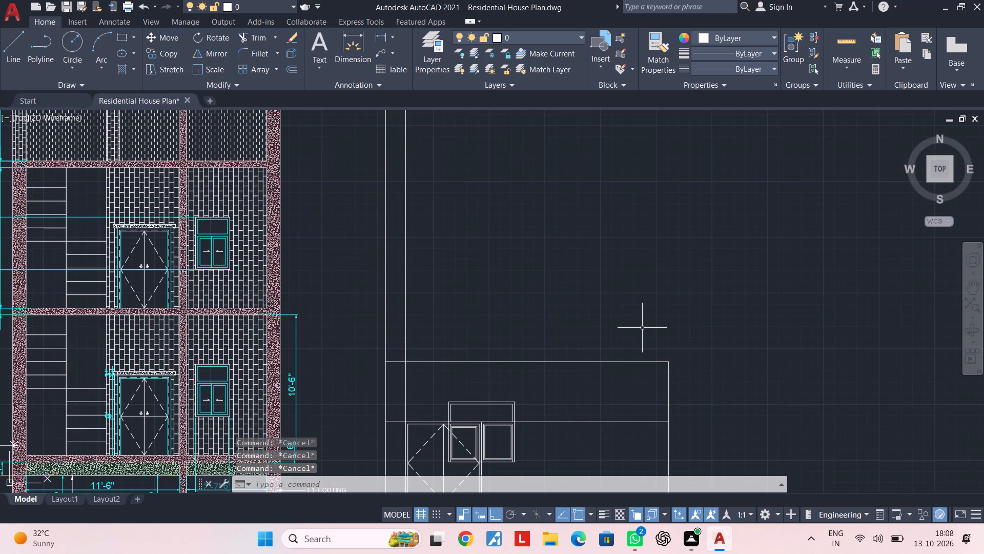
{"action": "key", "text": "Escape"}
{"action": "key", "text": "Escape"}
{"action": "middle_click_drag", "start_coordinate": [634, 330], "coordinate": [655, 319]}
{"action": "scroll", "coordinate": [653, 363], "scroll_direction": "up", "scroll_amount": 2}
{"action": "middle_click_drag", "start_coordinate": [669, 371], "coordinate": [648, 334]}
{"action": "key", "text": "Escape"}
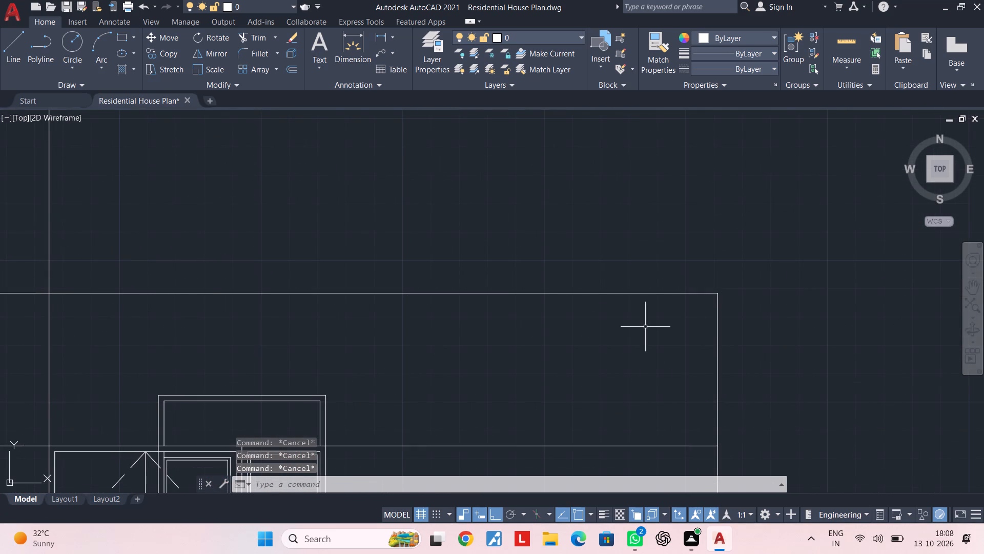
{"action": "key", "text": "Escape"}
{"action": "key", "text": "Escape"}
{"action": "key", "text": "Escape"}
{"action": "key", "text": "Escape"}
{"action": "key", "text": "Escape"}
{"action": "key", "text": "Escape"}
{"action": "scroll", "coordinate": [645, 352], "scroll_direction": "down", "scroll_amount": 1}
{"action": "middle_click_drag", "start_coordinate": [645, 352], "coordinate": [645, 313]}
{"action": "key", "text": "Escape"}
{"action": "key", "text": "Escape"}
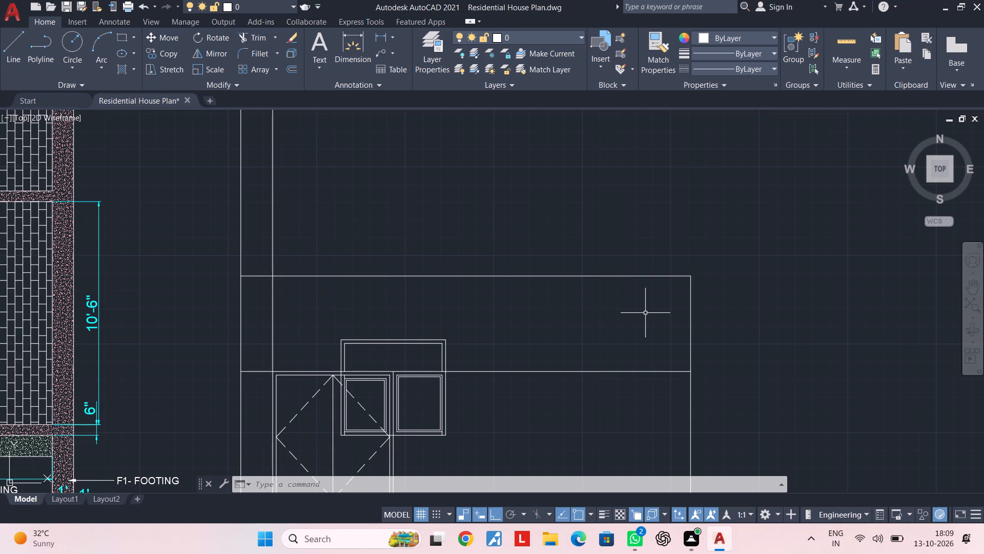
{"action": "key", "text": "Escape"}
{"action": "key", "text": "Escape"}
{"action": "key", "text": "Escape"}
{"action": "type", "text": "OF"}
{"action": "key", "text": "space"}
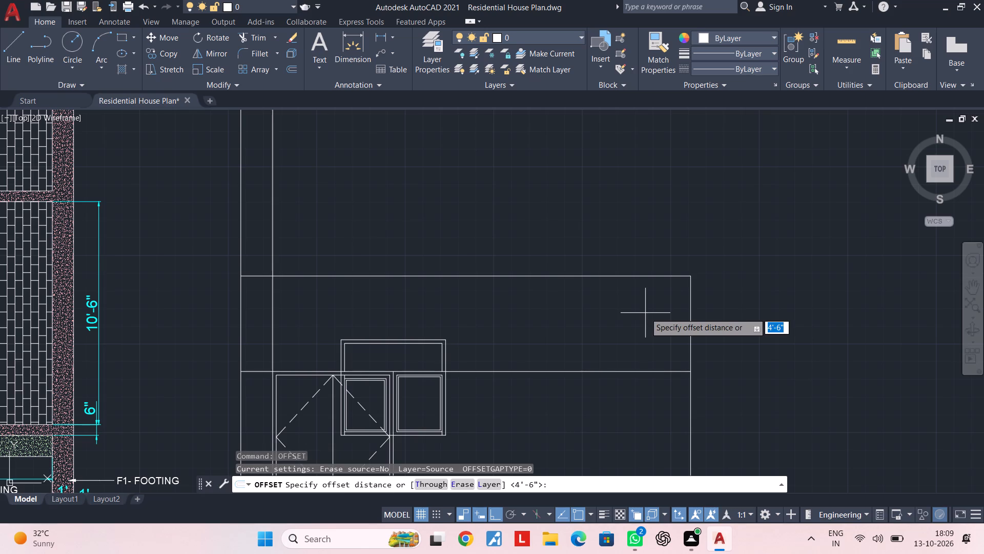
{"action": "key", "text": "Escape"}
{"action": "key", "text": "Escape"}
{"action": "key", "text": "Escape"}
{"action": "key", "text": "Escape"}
Trim the inner vertical line between the two long horizontals above the door and erase its leftover piece above them.
{"action": "scroll", "coordinate": [641, 313], "scroll_direction": "down", "scroll_amount": 2}
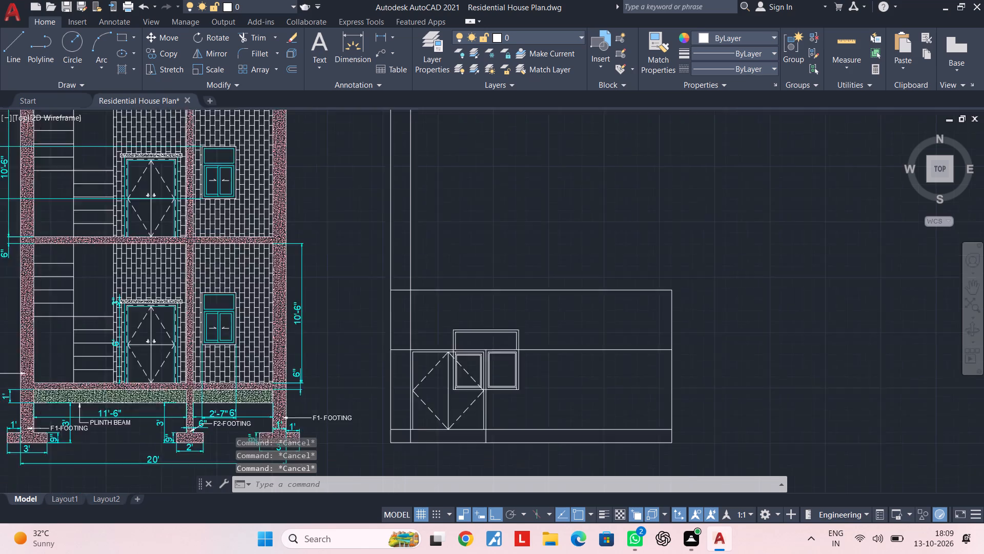
{"action": "middle_click_drag", "start_coordinate": [639, 312], "coordinate": [575, 326]}
{"action": "scroll", "coordinate": [571, 326], "scroll_direction": "up", "scroll_amount": 2}
{"action": "middle_click_drag", "start_coordinate": [564, 327], "coordinate": [655, 304]}
{"action": "key", "text": "Escape"}
{"action": "key", "text": "Escape"}
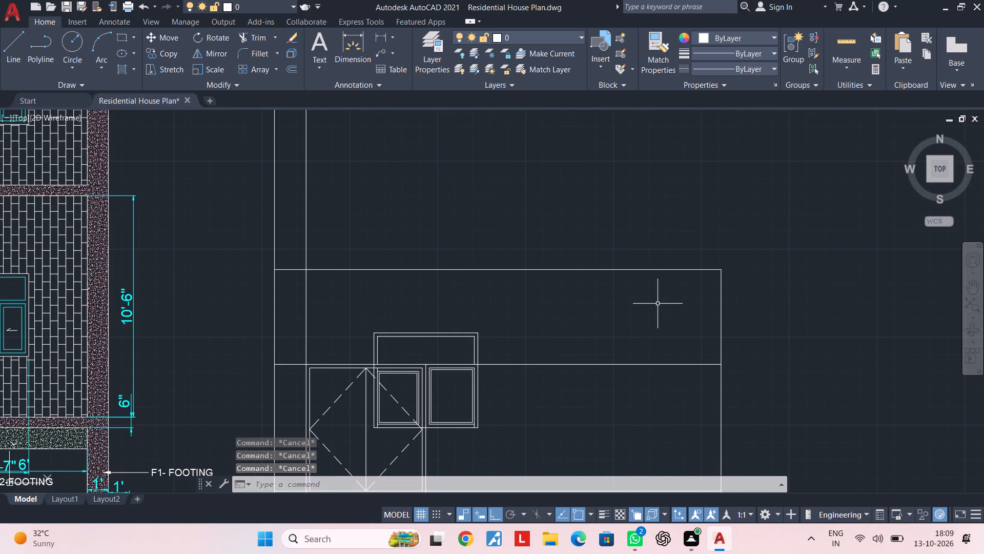
{"action": "key", "text": "Escape"}
{"action": "key", "text": "Escape"}
{"action": "key", "text": "Escape"}
{"action": "key", "text": "Escape"}
{"action": "type", "text": "TR"}
{"action": "key", "text": "space"}
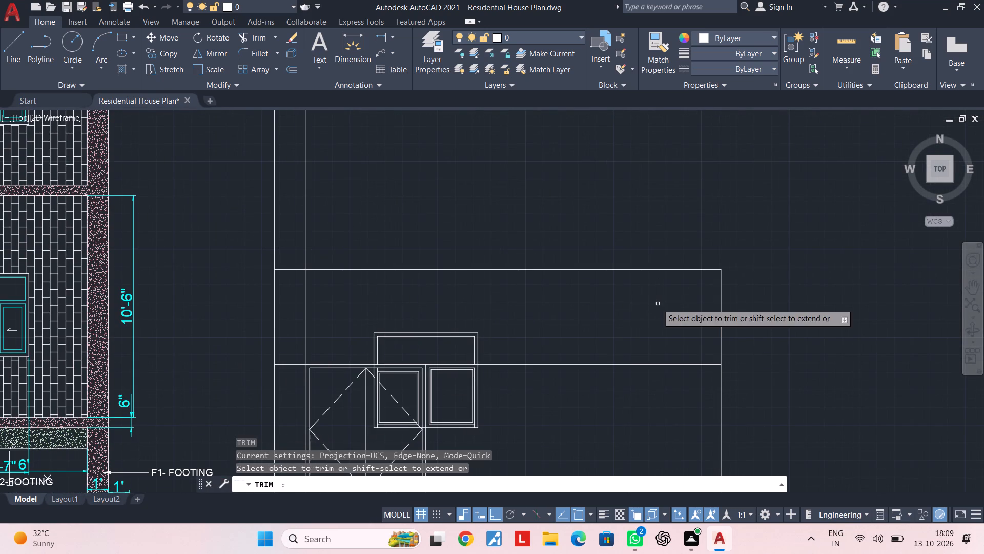
{"action": "left_click", "coordinate": [305, 333]}
{"action": "key", "text": "Escape"}
{"action": "left_click", "coordinate": [307, 248]}
{"action": "key", "text": "Delete"}
{"action": "key", "text": "Escape"}
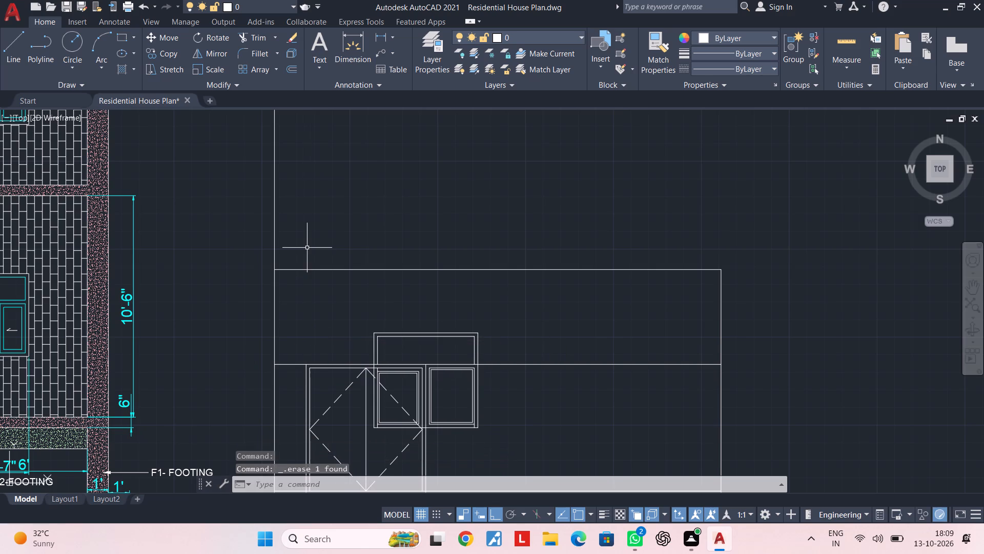
Offset the topmost horizontal line of the new drawing upward by 4'.
{"action": "middle_click_drag", "start_coordinate": [853, 363], "coordinate": [626, 349]}
{"action": "scroll", "coordinate": [650, 349], "scroll_direction": "down", "scroll_amount": 1}
{"action": "middle_click_drag", "start_coordinate": [522, 325], "coordinate": [505, 370]}
{"action": "key", "text": "Escape"}
{"action": "key", "text": "Escape"}
{"action": "key", "text": "Escape"}
{"action": "type", "text": "OF"}
{"action": "key", "text": "space"}
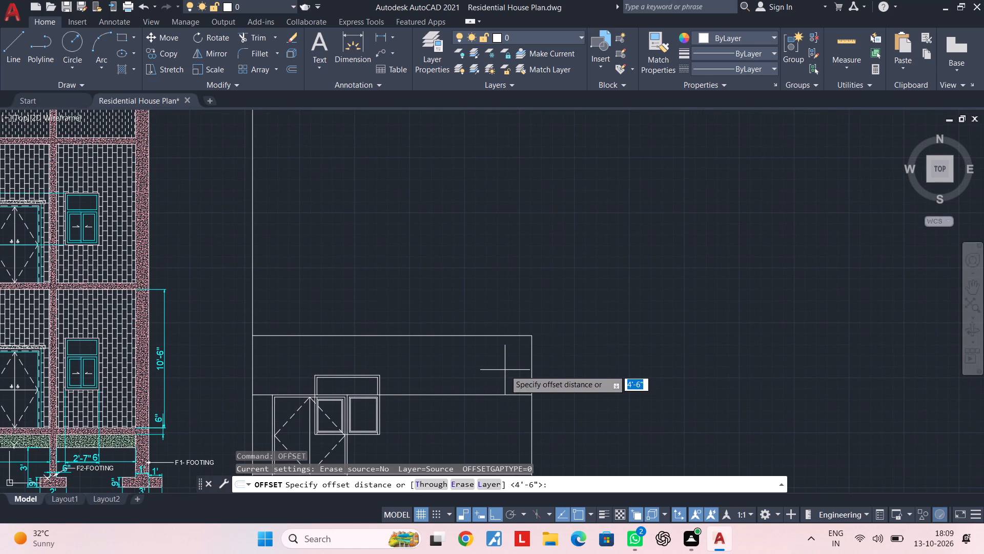
{"action": "type", "text": "4'"}
{"action": "key", "text": "Return"}
{"action": "left_click", "coordinate": [499, 335]}
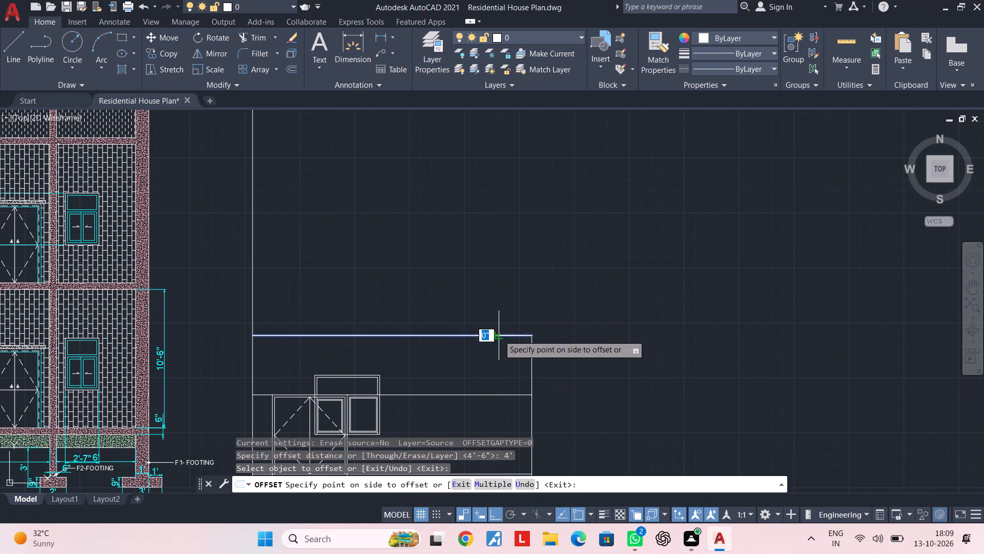
{"action": "left_click", "coordinate": [497, 264]}
{"action": "key", "text": "Escape"}
{"action": "key", "text": "Escape"}
Extend the new drawing's outer right vertical line up to the new topmost horizontal line.
{"action": "type", "text": "EX"}
{"action": "key", "text": "space"}
{"action": "left_click", "coordinate": [531, 348]}
{"action": "key", "text": "Escape"}
{"action": "middle_click_drag", "start_coordinate": [506, 304], "coordinate": [559, 306]}
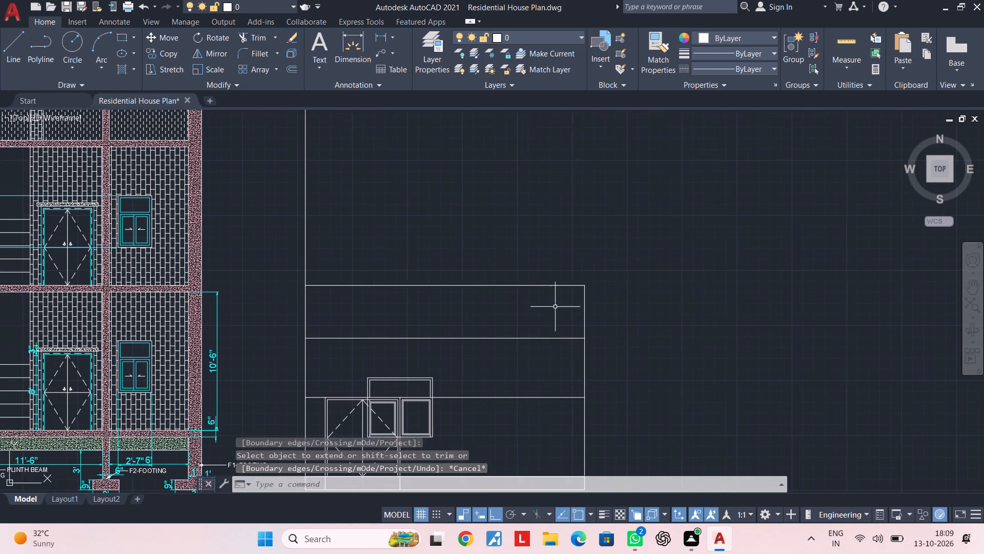
{"action": "scroll", "coordinate": [553, 307], "scroll_direction": "up", "scroll_amount": 2}
{"action": "middle_click_drag", "start_coordinate": [545, 311], "coordinate": [575, 303]}
{"action": "key", "text": "Escape"}
{"action": "key", "text": "Escape"}
{"action": "key", "text": "Escape"}
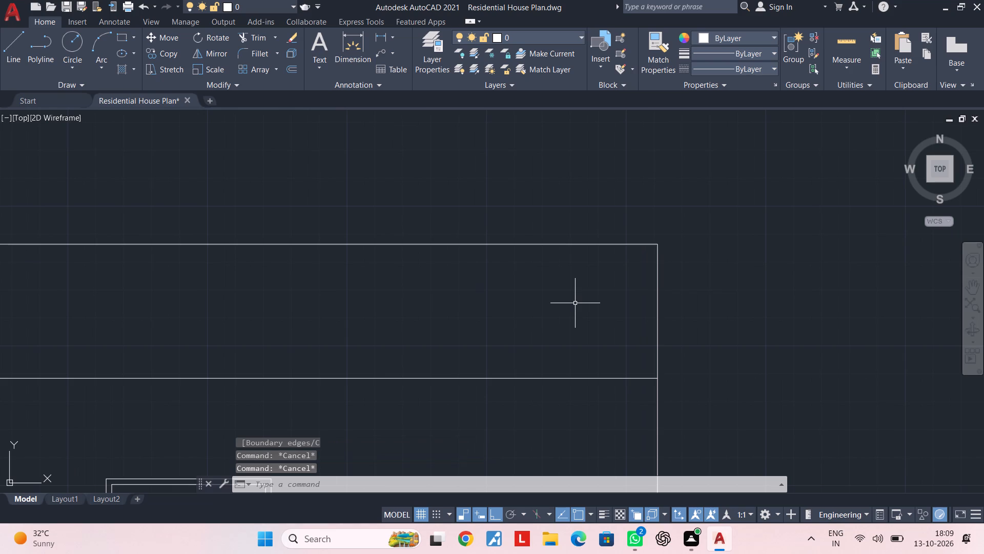
{"action": "key", "text": "Escape"}
{"action": "key", "text": "Escape"}
{"action": "key", "text": "Escape"}
Measure the horizontal distance from the wall end at living-room door D2 to the right wall's outer face in the first floor plan.
{"action": "scroll", "coordinate": [568, 308], "scroll_direction": "down", "scroll_amount": 4}
{"action": "middle_click_drag", "start_coordinate": [491, 269], "coordinate": [469, 407]}
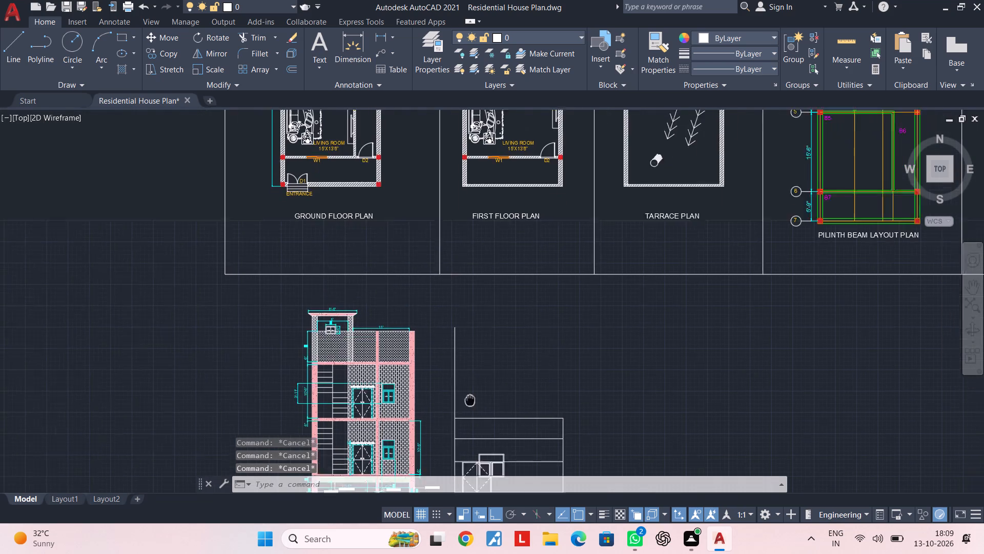
{"action": "middle_click_drag", "start_coordinate": [469, 407], "coordinate": [469, 415]}
{"action": "middle_click_drag", "start_coordinate": [522, 229], "coordinate": [500, 373]}
{"action": "middle_click_drag", "start_coordinate": [377, 281], "coordinate": [506, 281]}
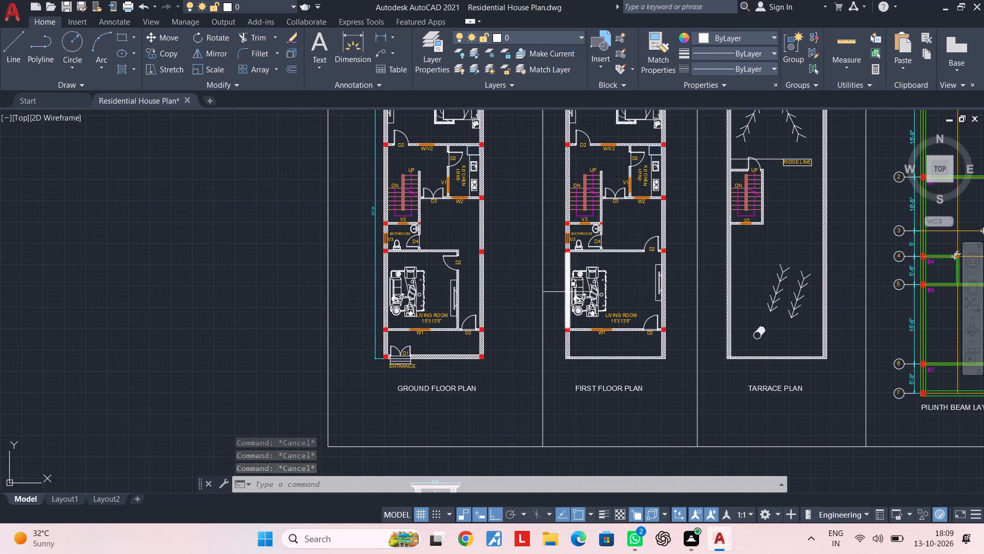
{"action": "middle_click_drag", "start_coordinate": [646, 259], "coordinate": [605, 335]}
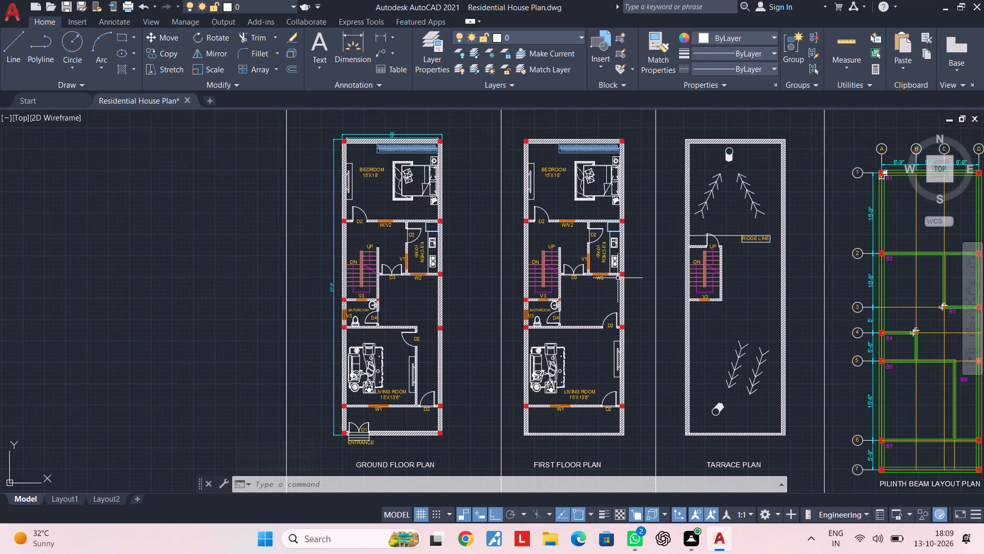
{"action": "scroll", "coordinate": [618, 278], "scroll_direction": "up", "scroll_amount": 4}
{"action": "scroll", "coordinate": [612, 294], "scroll_direction": "down", "scroll_amount": 2}
{"action": "middle_click_drag", "start_coordinate": [612, 294], "coordinate": [597, 229]}
{"action": "scroll", "coordinate": [584, 351], "scroll_direction": "up", "scroll_amount": 2}
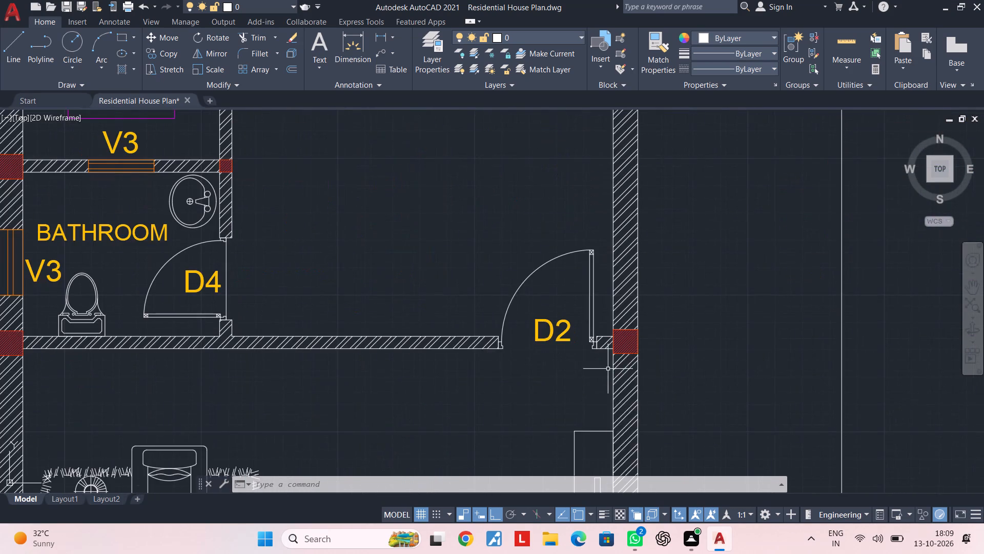
{"action": "middle_click_drag", "start_coordinate": [627, 373], "coordinate": [587, 386]}
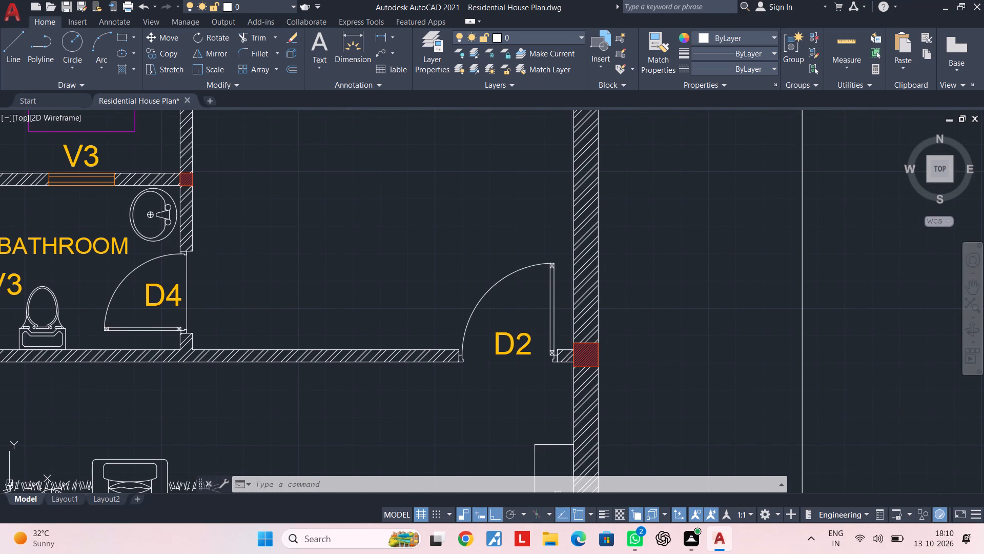
{"action": "left_click", "coordinate": [379, 36]}
{"action": "scroll", "coordinate": [604, 368], "scroll_direction": "up", "scroll_amount": 2}
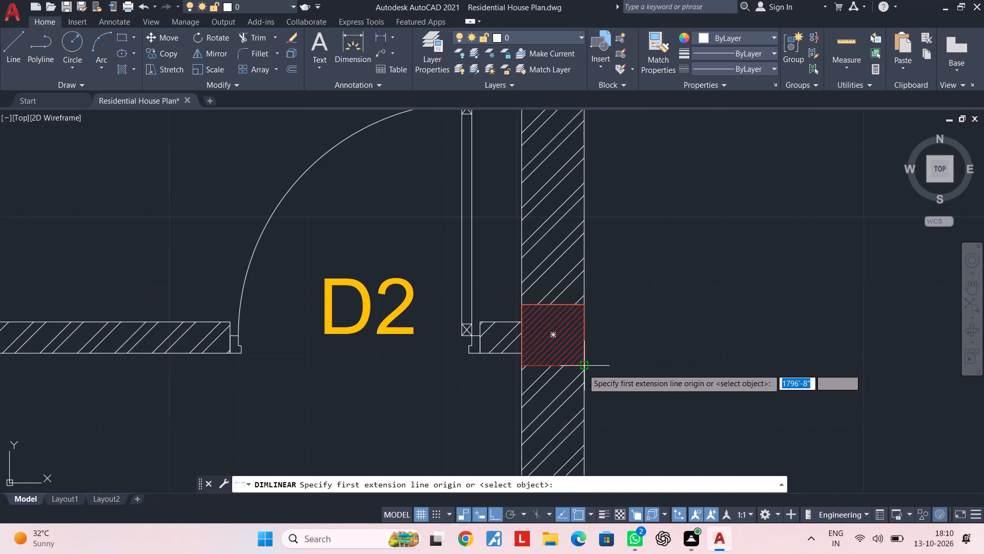
{"action": "scroll", "coordinate": [504, 355], "scroll_direction": "up", "scroll_amount": 3}
{"action": "left_click", "coordinate": [398, 353]}
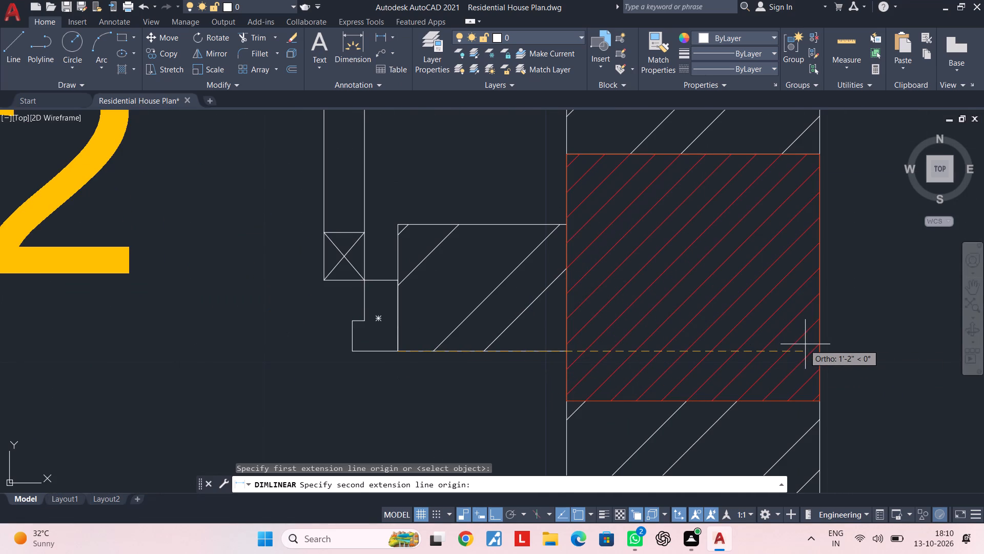
{"action": "left_click", "coordinate": [821, 352]}
{"action": "scroll", "coordinate": [821, 352], "scroll_direction": "down", "scroll_amount": 3}
{"action": "middle_click_drag", "start_coordinate": [821, 352], "coordinate": [702, 352]}
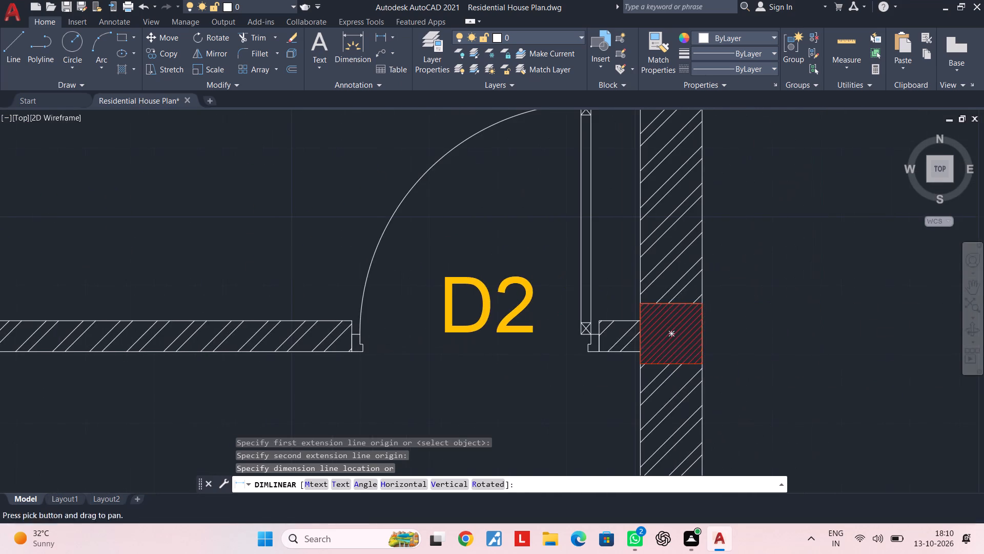
{"action": "key", "text": "Escape"}
Offset the new drawing's outer right vertical line inward by 1'3".
{"action": "scroll", "coordinate": [719, 358], "scroll_direction": "down", "scroll_amount": 4}
{"action": "middle_click_drag", "start_coordinate": [720, 359], "coordinate": [644, 235]}
{"action": "key", "text": "Escape"}
{"action": "key", "text": "Escape"}
{"action": "middle_click_drag", "start_coordinate": [655, 395], "coordinate": [611, 260]}
{"action": "key", "text": "Escape"}
{"action": "scroll", "coordinate": [643, 307], "scroll_direction": "down", "scroll_amount": 2}
{"action": "middle_click_drag", "start_coordinate": [643, 307], "coordinate": [596, 191]}
{"action": "middle_click_drag", "start_coordinate": [603, 371], "coordinate": [591, 254]}
{"action": "scroll", "coordinate": [591, 300], "scroll_direction": "down", "scroll_amount": 1}
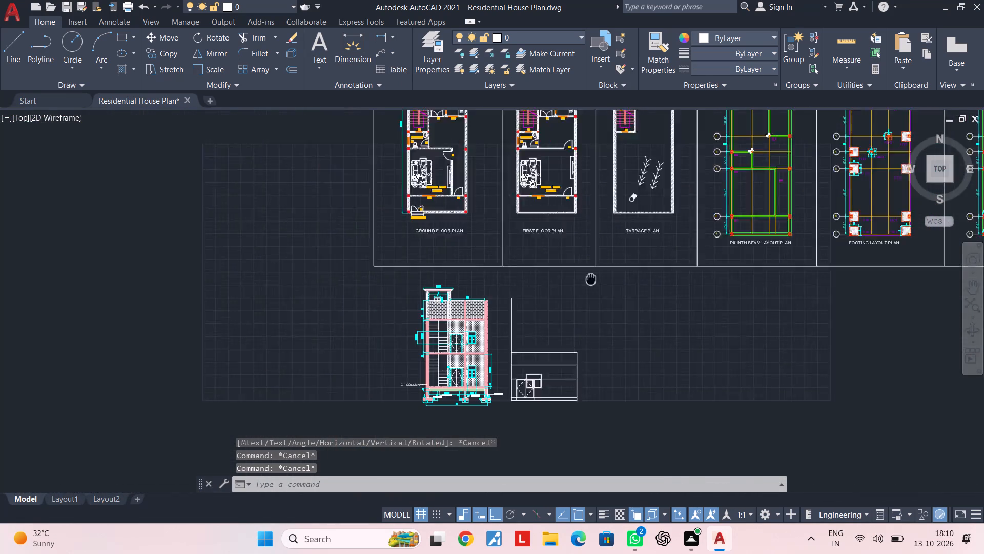
{"action": "middle_click_drag", "start_coordinate": [591, 254], "coordinate": [599, 192]}
{"action": "middle_click_drag", "start_coordinate": [577, 350], "coordinate": [577, 309]}
{"action": "scroll", "coordinate": [568, 240], "scroll_direction": "up", "scroll_amount": 5}
{"action": "scroll", "coordinate": [605, 247], "scroll_direction": "down", "scroll_amount": 1}
{"action": "middle_click_drag", "start_coordinate": [605, 247], "coordinate": [584, 354]}
{"action": "middle_click_drag", "start_coordinate": [607, 296], "coordinate": [594, 337]}
{"action": "scroll", "coordinate": [594, 337], "scroll_direction": "up", "scroll_amount": 1}
{"action": "key", "text": "Escape"}
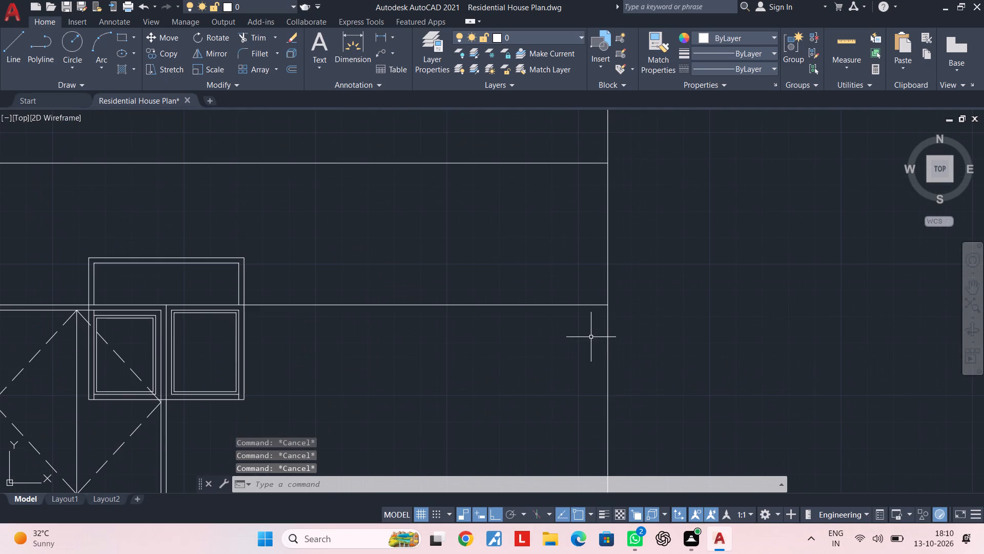
{"action": "key", "text": "Escape"}
{"action": "key", "text": "Escape"}
{"action": "type", "text": "OF 1'3\""}
{"action": "key", "text": "Return"}
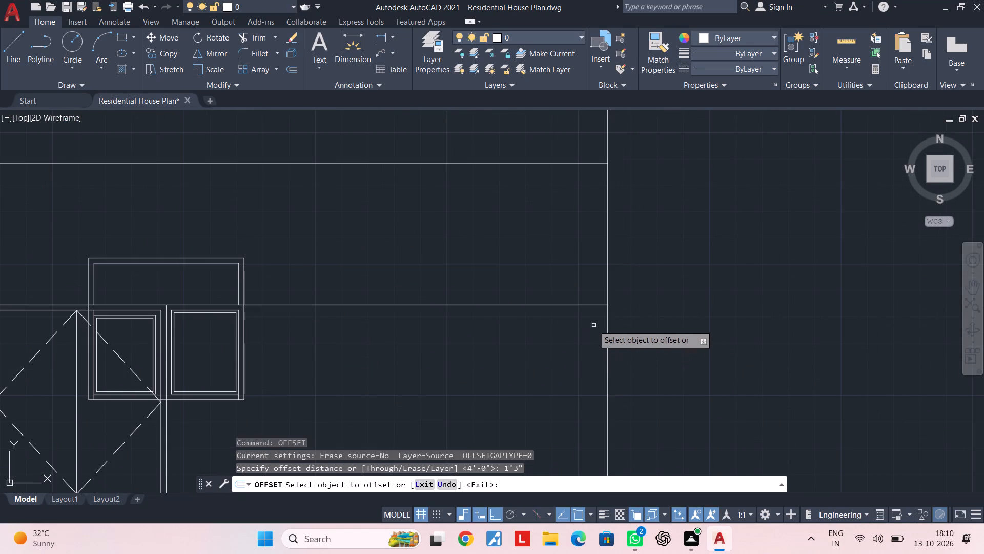
{"action": "scroll", "coordinate": [608, 268], "scroll_direction": "down", "scroll_amount": 1}
{"action": "middle_click_drag", "start_coordinate": [588, 230], "coordinate": [596, 325]}
{"action": "middle_click_drag", "start_coordinate": [614, 340], "coordinate": [637, 269]}
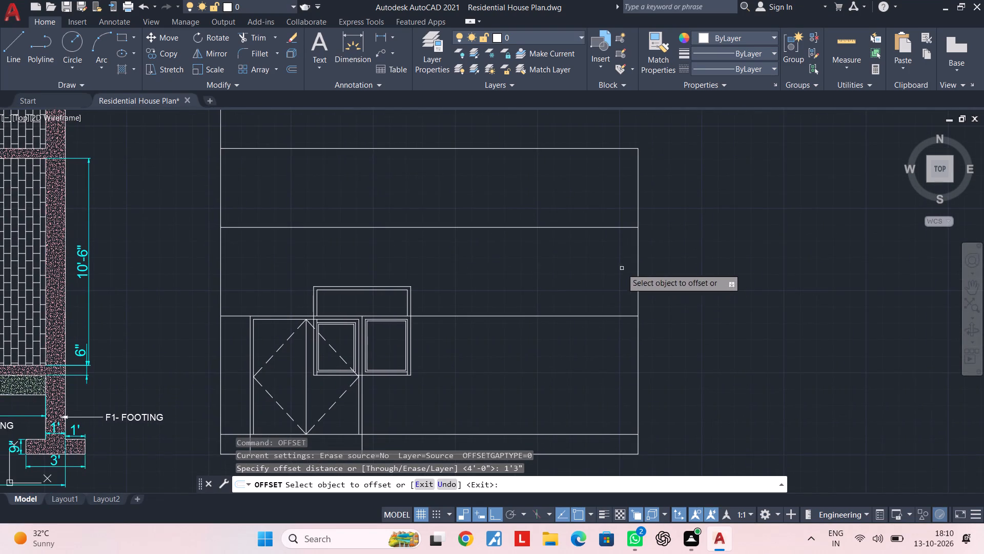
{"action": "scroll", "coordinate": [616, 262], "scroll_direction": "down", "scroll_amount": 1}
{"action": "middle_click_drag", "start_coordinate": [616, 262], "coordinate": [619, 403]}
{"action": "scroll", "coordinate": [619, 352], "scroll_direction": "up", "scroll_amount": 2}
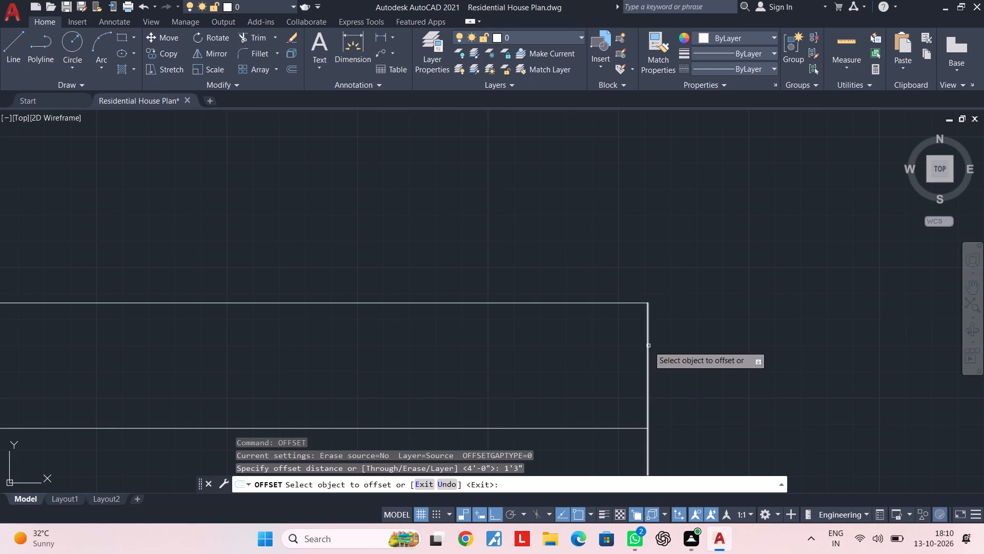
{"action": "left_click", "coordinate": [648, 346]}
{"action": "left_click", "coordinate": [576, 352]}
Trim the offset vertical line out of the band below the top one and erase its remaining lower piece, keeping only the top-band segment.
{"action": "middle_click_drag", "start_coordinate": [596, 375], "coordinate": [546, 272]}
{"action": "key", "text": "Escape"}
{"action": "key", "text": "Escape"}
{"action": "key", "text": "Escape"}
{"action": "type", "text": "TR"}
{"action": "key", "text": "space"}
{"action": "left_click", "coordinate": [588, 379]}
{"action": "left_click", "coordinate": [480, 390]}
{"action": "key", "text": "Escape"}
{"action": "scroll", "coordinate": [550, 400], "scroll_direction": "down", "scroll_amount": 2}
{"action": "middle_click_drag", "start_coordinate": [549, 388], "coordinate": [549, 378]}
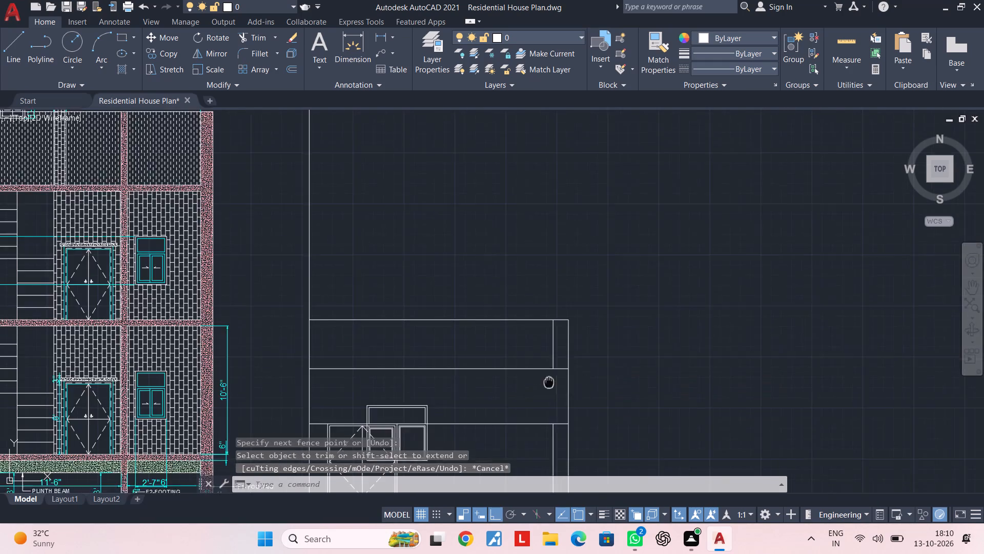
{"action": "key", "text": "Escape"}
{"action": "middle_click_drag", "start_coordinate": [549, 378], "coordinate": [547, 288]}
{"action": "scroll", "coordinate": [566, 357], "scroll_direction": "up", "scroll_amount": 2}
{"action": "left_click", "coordinate": [566, 358]}
{"action": "key", "text": "Escape"}
{"action": "key", "text": "Escape"}
{"action": "left_click", "coordinate": [542, 365]}
{"action": "left_click", "coordinate": [482, 378]}
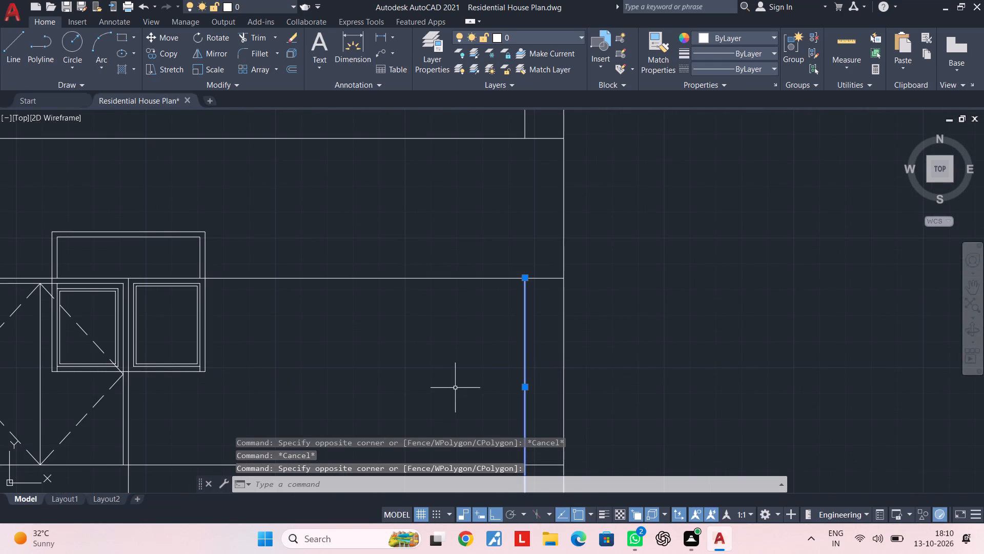
{"action": "key", "text": "Delete"}
{"action": "key", "text": "Escape"}
Offset the lower horizontal line of the new drawing's top band upward by 5'10.6".
{"action": "scroll", "coordinate": [438, 222], "scroll_direction": "down", "scroll_amount": 2}
{"action": "middle_click_drag", "start_coordinate": [442, 253], "coordinate": [462, 355]}
{"action": "scroll", "coordinate": [465, 278], "scroll_direction": "up", "scroll_amount": 1}
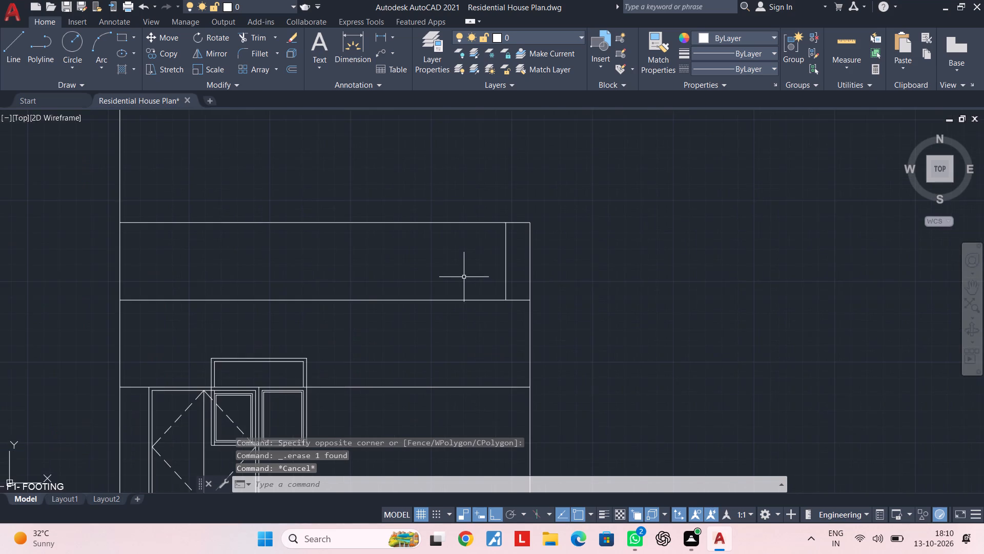
{"action": "middle_click_drag", "start_coordinate": [466, 279], "coordinate": [533, 282]}
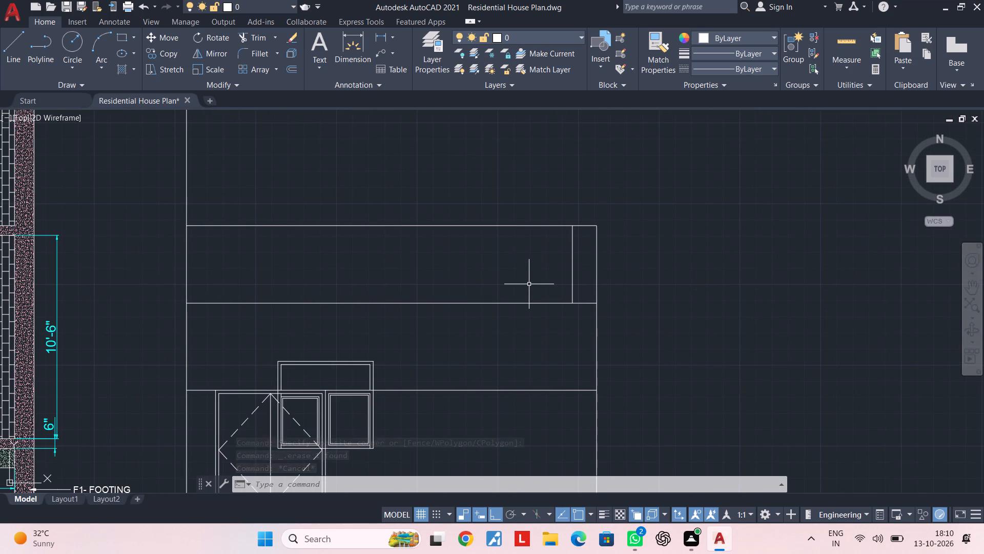
{"action": "key", "text": "Escape"}
{"action": "key", "text": "Escape"}
{"action": "key", "text": "Escape"}
{"action": "key", "text": "o"}
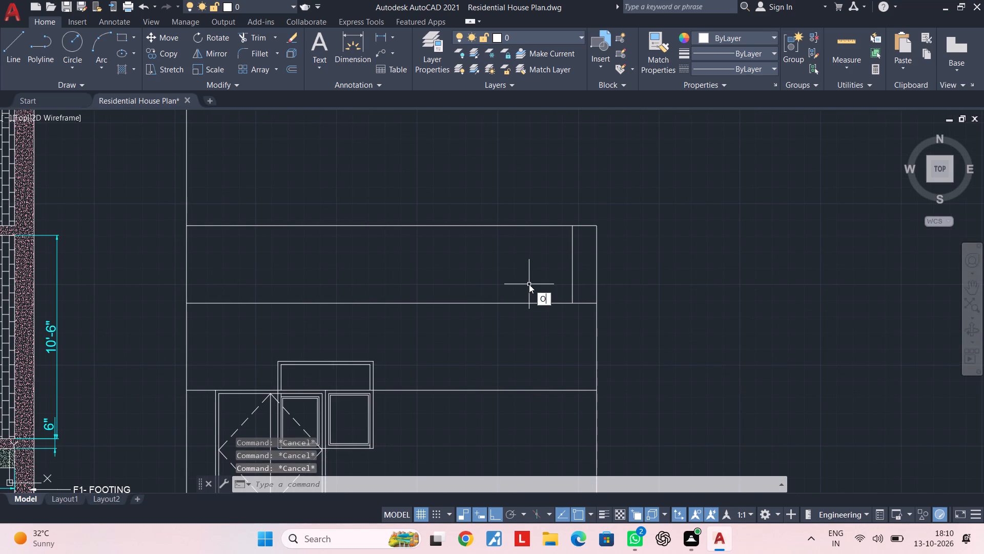
{"action": "key", "text": "Escape"}
{"action": "key", "text": "Escape"}
{"action": "key", "text": "Escape"}
{"action": "type", "text": "OF"}
{"action": "key", "text": "space"}
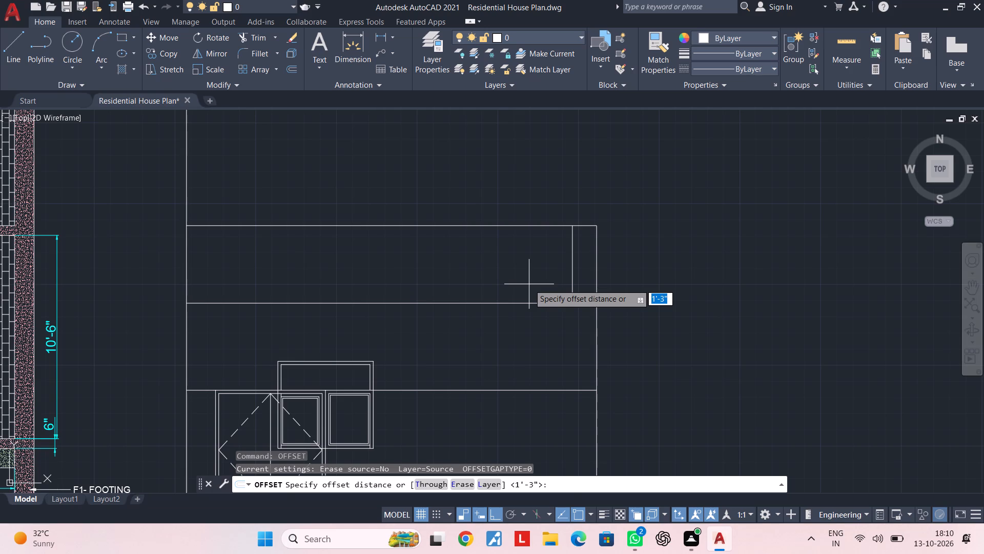
{"action": "type", "text": "5'10.6\""}
{"action": "key", "text": "Return"}
{"action": "left_click", "coordinate": [537, 305]}
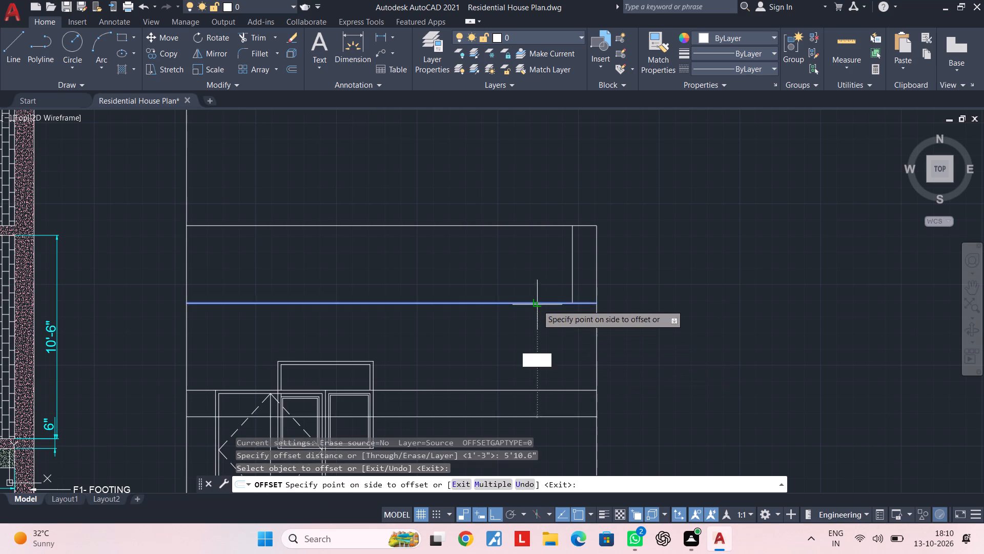
{"action": "left_click", "coordinate": [536, 200]}
{"action": "key", "text": "Escape"}
{"action": "key", "text": "Escape"}
{"action": "key", "text": "Escape"}
Extend the short inner vertical line up to the new horizontal line and trim that horizontal line's overhang beyond it.
{"action": "type", "text": "EX"}
{"action": "key", "text": "space"}
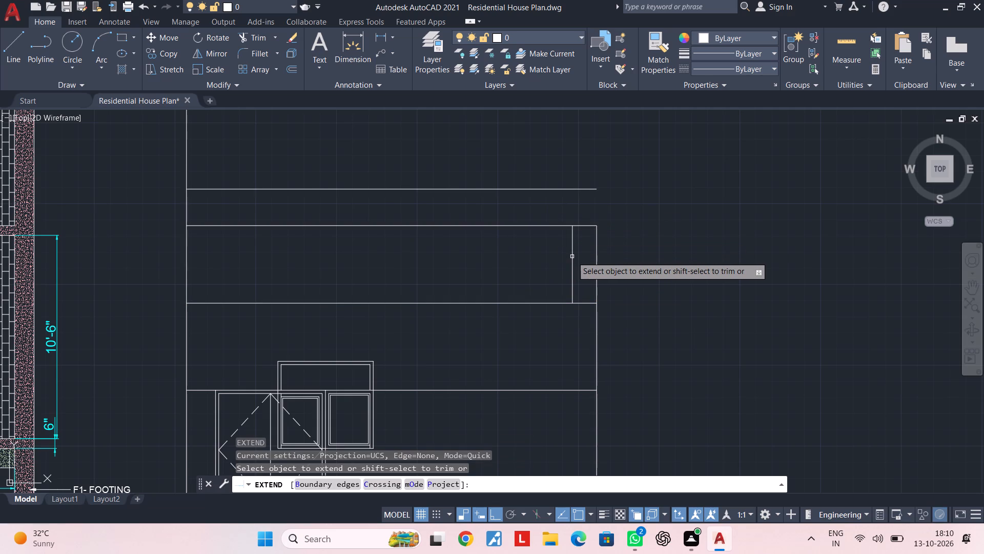
{"action": "left_click", "coordinate": [572, 256]}
{"action": "key", "text": "Escape"}
{"action": "key", "text": "Escape"}
{"action": "key", "text": "Escape"}
{"action": "key", "text": "Escape"}
{"action": "key", "text": "Escape"}
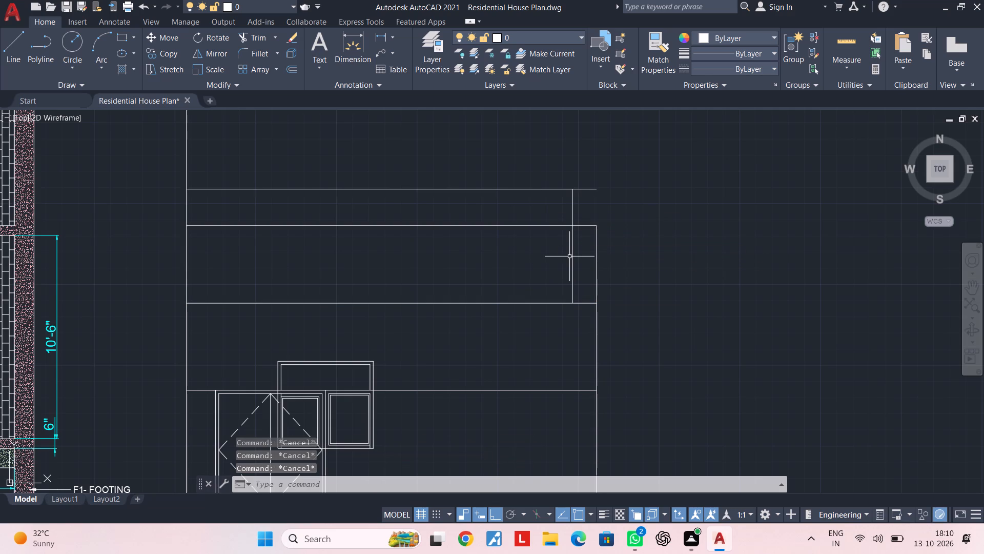
{"action": "key", "text": "Escape"}
{"action": "type", "text": "TR"}
{"action": "key", "text": "space"}
{"action": "left_click", "coordinate": [585, 188]}
{"action": "key", "text": "Escape"}
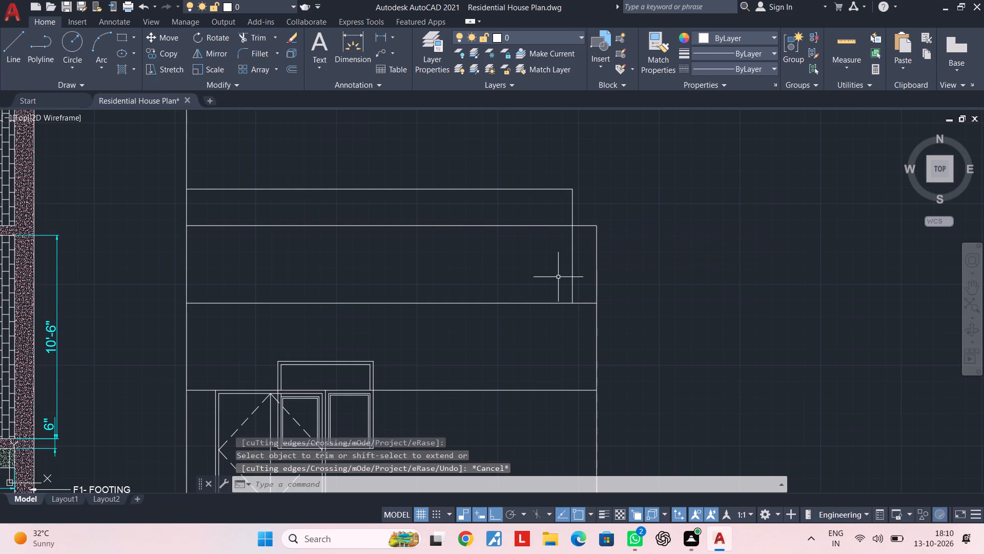
{"action": "key", "text": "Escape"}
{"action": "key", "text": "Escape"}
Offset the extended inner vertical line 3' inward, away from the outer wall line.
{"action": "type", "text": "OF"}
{"action": "key", "text": "space"}
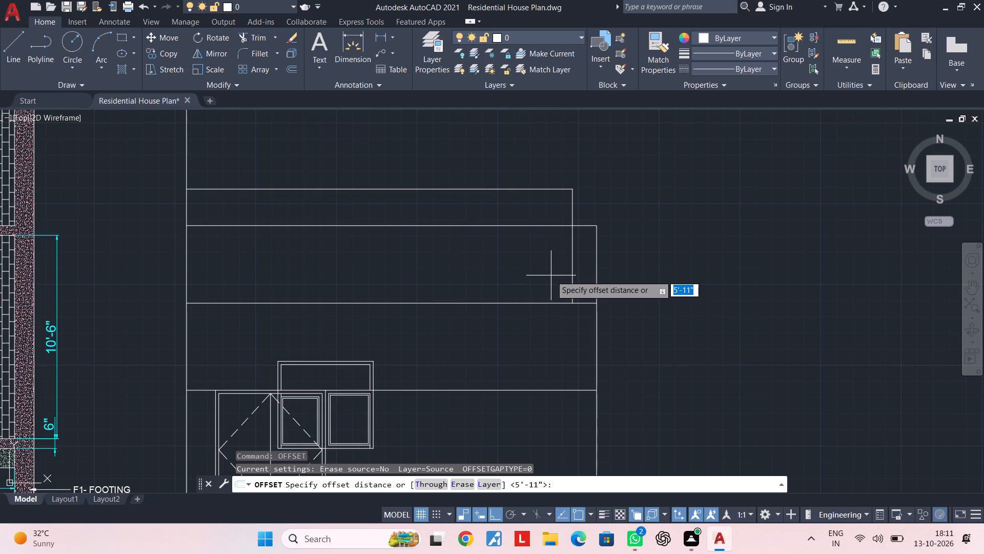
{"action": "type", "text": "3'"}
{"action": "key", "text": "Return"}
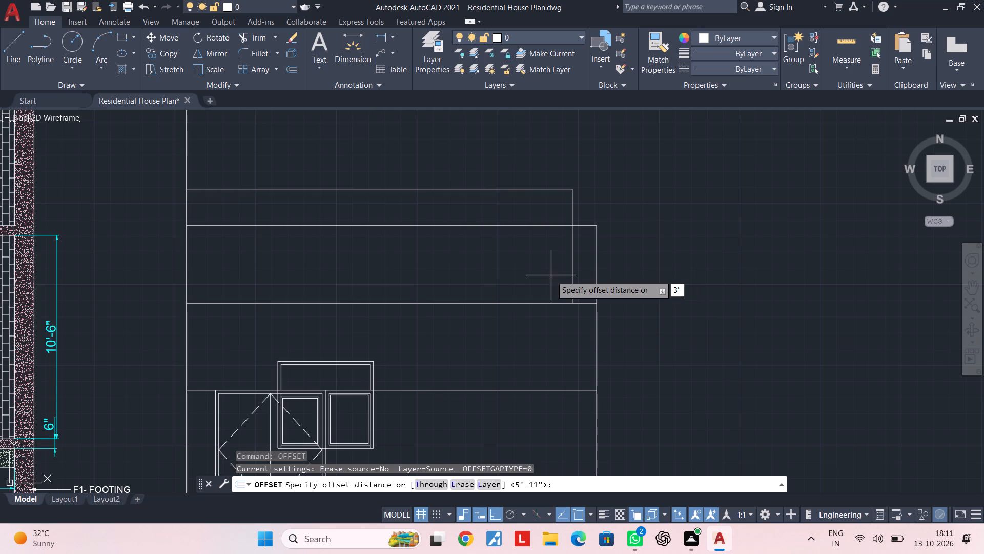
{"action": "left_click", "coordinate": [572, 265]}
{"action": "left_click", "coordinate": [479, 273]}
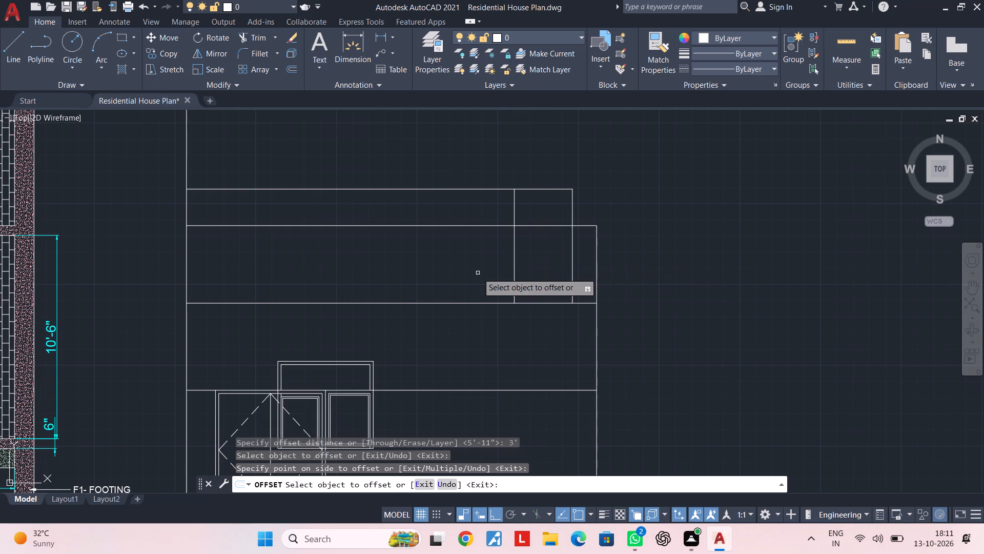
{"action": "key", "text": "Escape"}
{"action": "key", "text": "Escape"}
{"action": "key", "text": "Escape"}
{"action": "key", "text": "Escape"}
{"action": "key", "text": "Escape"}
Trim the topmost horizontal line between the outer left vertical and the offset vertical, leaving a narrow rectangle's top edge.
{"action": "type", "text": "TR"}
{"action": "key", "text": "space"}
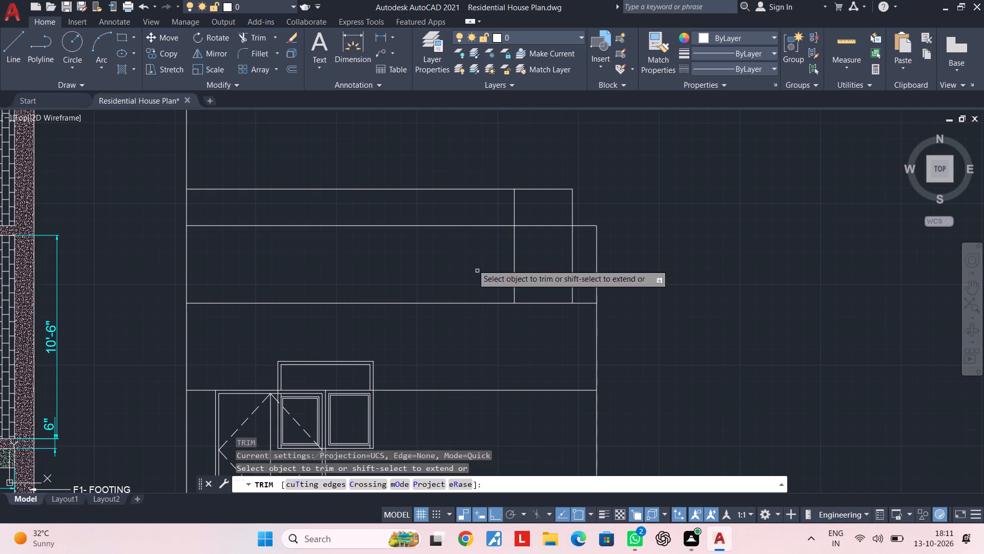
{"action": "left_click", "coordinate": [466, 210]}
{"action": "left_click", "coordinate": [467, 166]}
{"action": "key", "text": "Escape"}
{"action": "key", "text": "Escape"}
{"action": "key", "text": "Escape"}
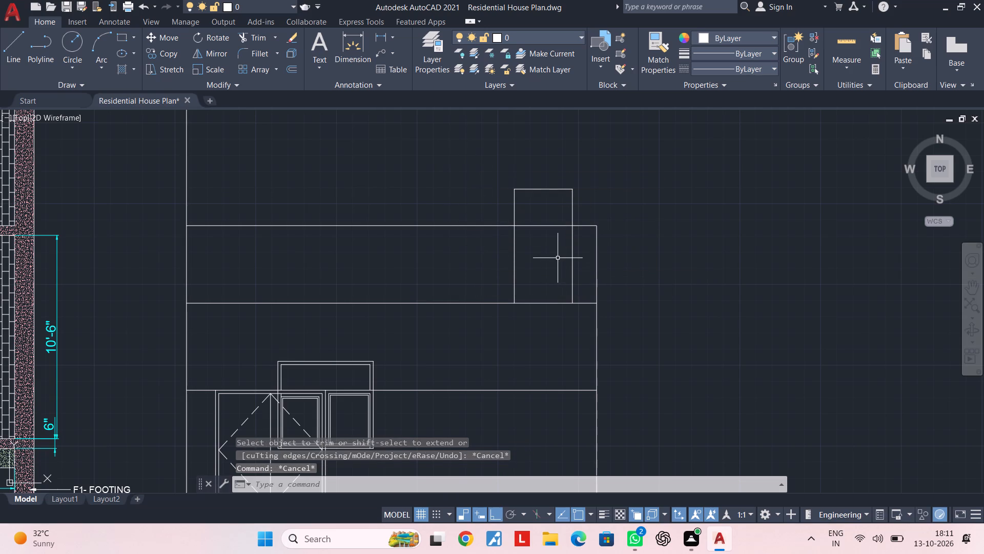
{"action": "key", "text": "Escape"}
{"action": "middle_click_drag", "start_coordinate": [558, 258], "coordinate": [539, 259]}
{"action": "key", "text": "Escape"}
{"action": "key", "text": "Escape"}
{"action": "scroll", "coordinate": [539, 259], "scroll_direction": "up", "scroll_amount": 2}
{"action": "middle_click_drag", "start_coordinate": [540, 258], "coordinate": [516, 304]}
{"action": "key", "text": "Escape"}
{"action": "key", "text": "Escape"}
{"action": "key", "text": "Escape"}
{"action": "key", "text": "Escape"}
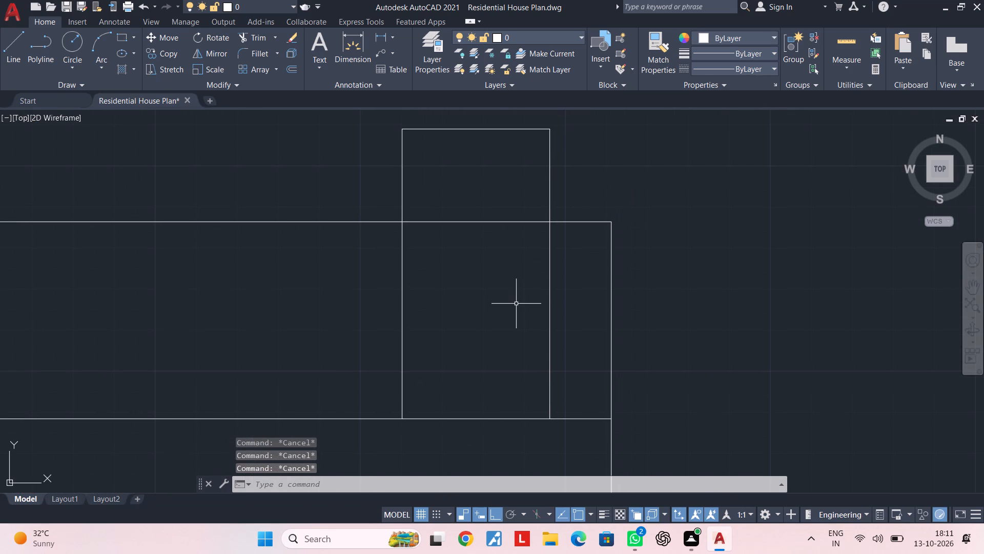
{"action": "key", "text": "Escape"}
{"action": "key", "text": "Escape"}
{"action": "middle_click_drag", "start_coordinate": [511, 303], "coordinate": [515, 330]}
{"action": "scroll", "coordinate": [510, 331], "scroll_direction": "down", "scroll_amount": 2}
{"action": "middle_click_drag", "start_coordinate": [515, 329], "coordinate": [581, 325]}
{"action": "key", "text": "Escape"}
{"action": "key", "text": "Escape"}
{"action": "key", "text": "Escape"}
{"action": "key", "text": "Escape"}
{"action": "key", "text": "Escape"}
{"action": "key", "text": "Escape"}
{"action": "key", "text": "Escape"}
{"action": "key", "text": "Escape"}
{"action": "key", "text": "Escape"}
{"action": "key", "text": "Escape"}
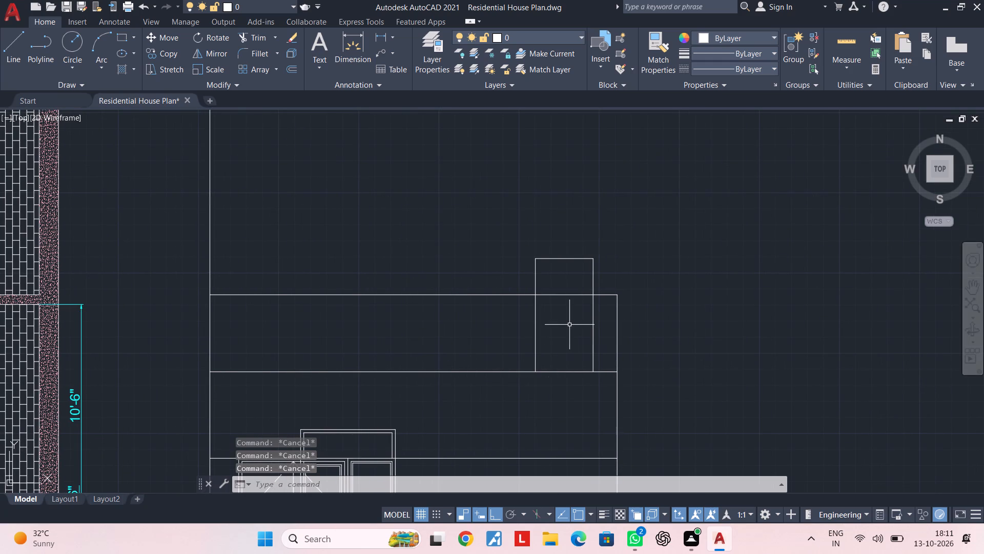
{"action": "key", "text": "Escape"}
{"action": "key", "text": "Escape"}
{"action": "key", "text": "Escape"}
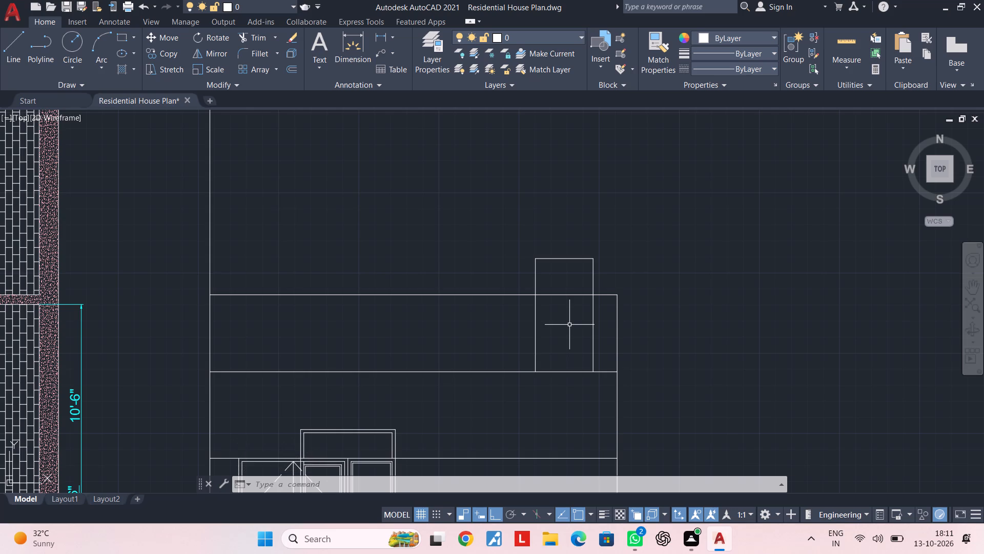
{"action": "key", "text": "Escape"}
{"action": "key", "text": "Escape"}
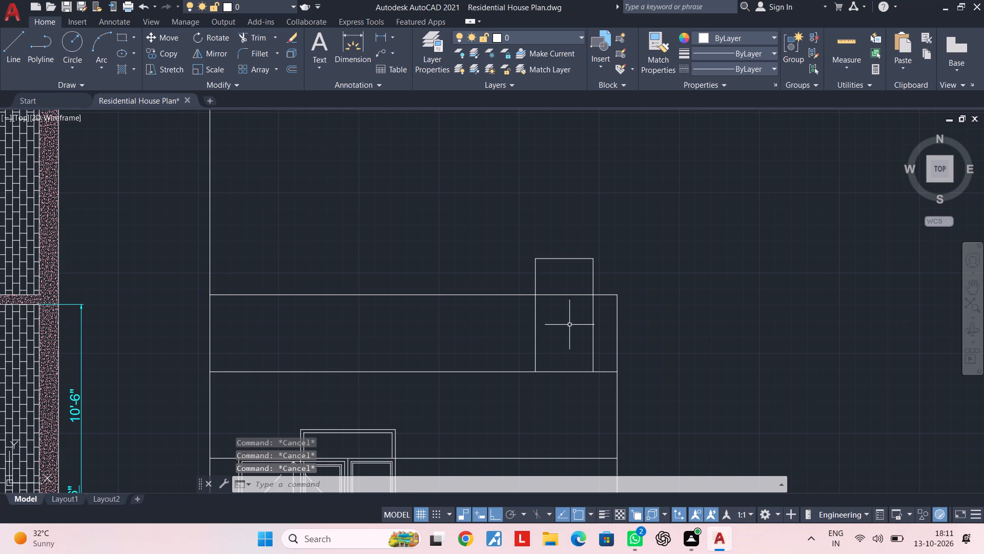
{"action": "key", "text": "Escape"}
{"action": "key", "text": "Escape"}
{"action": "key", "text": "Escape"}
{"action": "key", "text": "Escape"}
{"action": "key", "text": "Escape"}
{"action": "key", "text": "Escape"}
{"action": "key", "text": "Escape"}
Offset the horizontal line just above the new drawing's baseline upward by 24'11.6".
{"action": "scroll", "coordinate": [590, 399], "scroll_direction": "down", "scroll_amount": 2}
{"action": "middle_click_drag", "start_coordinate": [590, 401], "coordinate": [577, 381]}
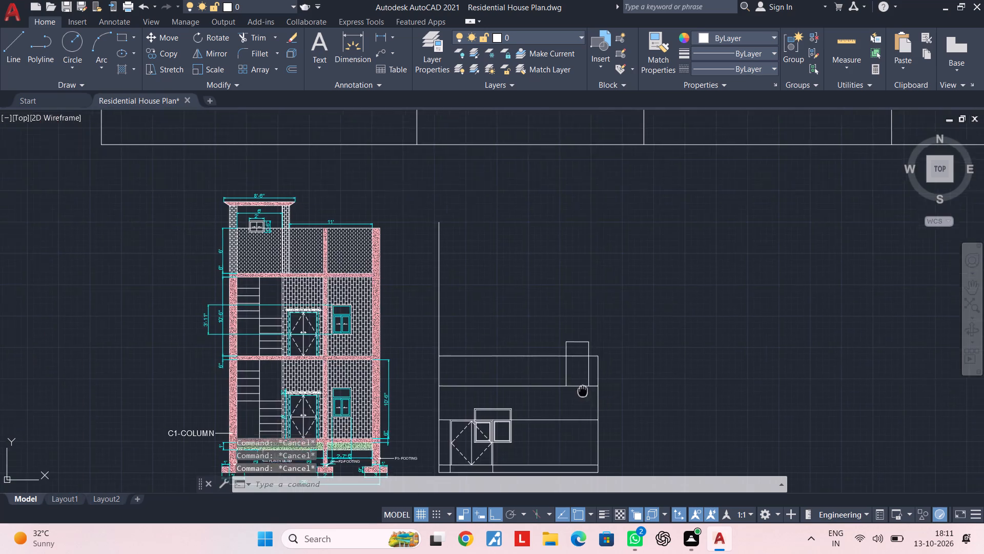
{"action": "middle_click_drag", "start_coordinate": [577, 381], "coordinate": [553, 320]}
{"action": "key", "text": "Escape"}
{"action": "key", "text": "Escape"}
{"action": "type", "text": "OF 24'1"}
{"action": "type", "text": "1."}
{"action": "key", "text": "6"}
{"action": "key", "text": "shift+quotedbl"}
{"action": "key", "text": "Return"}
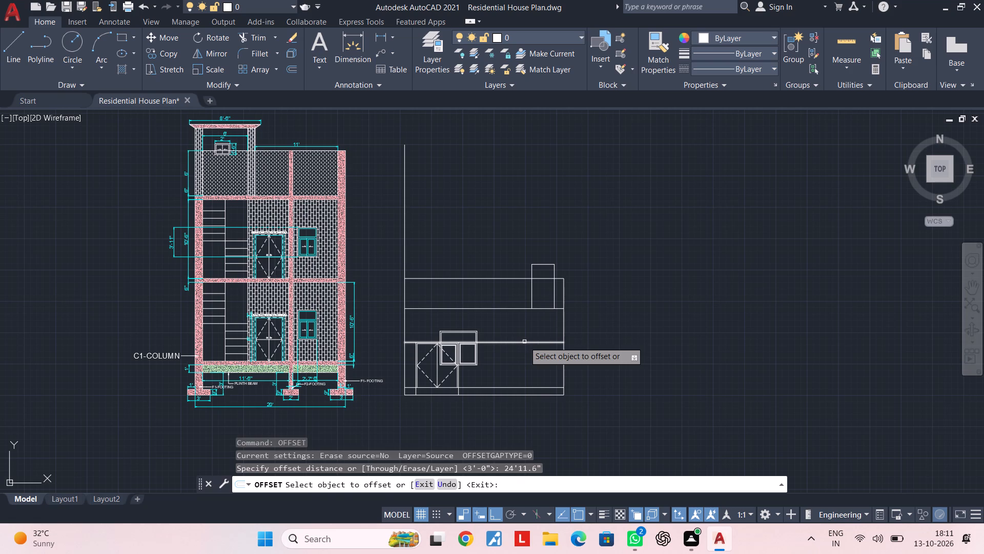
{"action": "left_click", "coordinate": [486, 388]}
{"action": "left_click", "coordinate": [483, 203]}
{"action": "scroll", "coordinate": [484, 207], "scroll_direction": "up", "scroll_amount": 2}
{"action": "middle_click_drag", "start_coordinate": [484, 220], "coordinate": [489, 277]}
{"action": "key", "text": "Escape"}
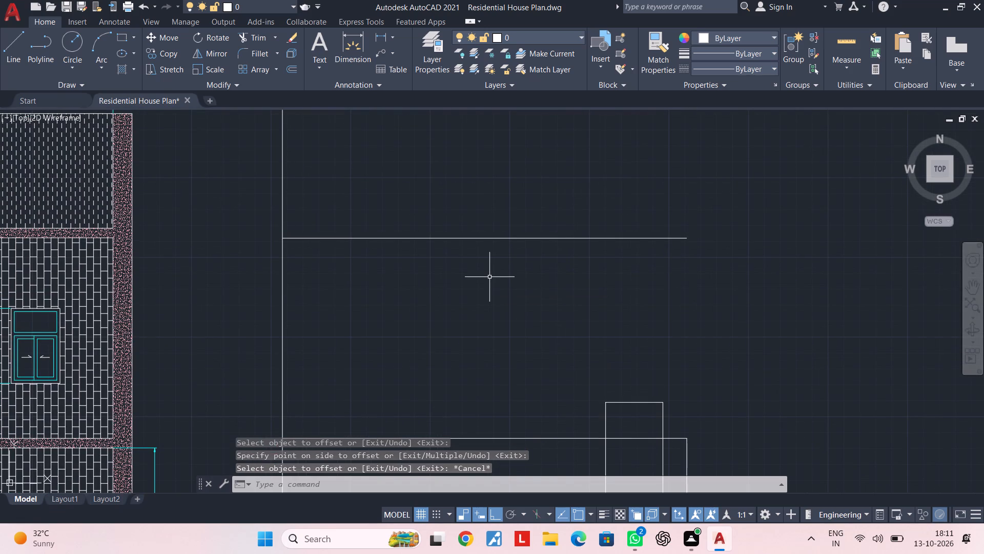
{"action": "key", "text": "Escape"}
{"action": "key", "text": "Escape"}
{"action": "key", "text": "Escape"}
{"action": "key", "text": "Escape"}
{"action": "key", "text": "Escape"}
{"action": "key", "text": "Escape"}
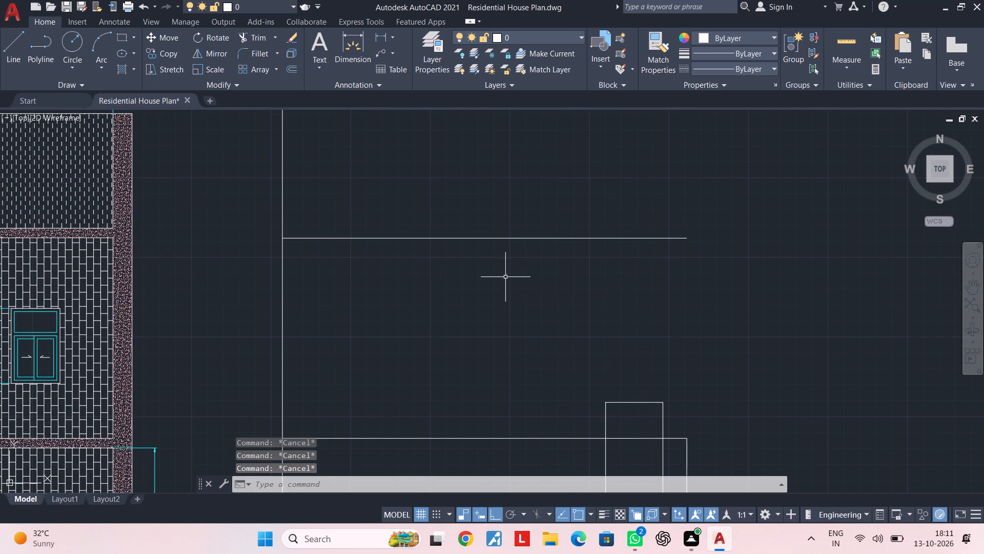
{"action": "key", "text": "Escape"}
Offset the new drawing's topmost horizontal line downward by 4'.
{"action": "middle_click_drag", "start_coordinate": [428, 273], "coordinate": [427, 257]}
{"action": "key", "text": "Escape"}
{"action": "key", "text": "Escape"}
{"action": "middle_click_drag", "start_coordinate": [467, 269], "coordinate": [448, 199]}
{"action": "key", "text": "Escape"}
{"action": "key", "text": "Escape"}
{"action": "key", "text": "Escape"}
{"action": "key", "text": "Escape"}
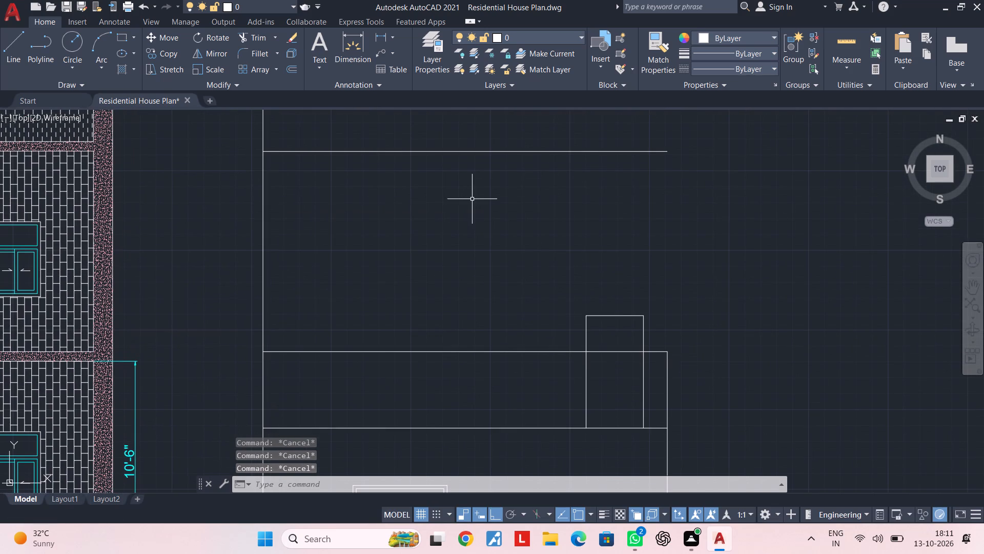
{"action": "key", "text": "Escape"}
{"action": "key", "text": "Escape"}
{"action": "type", "text": "OF 4'"}
{"action": "key", "text": "Return"}
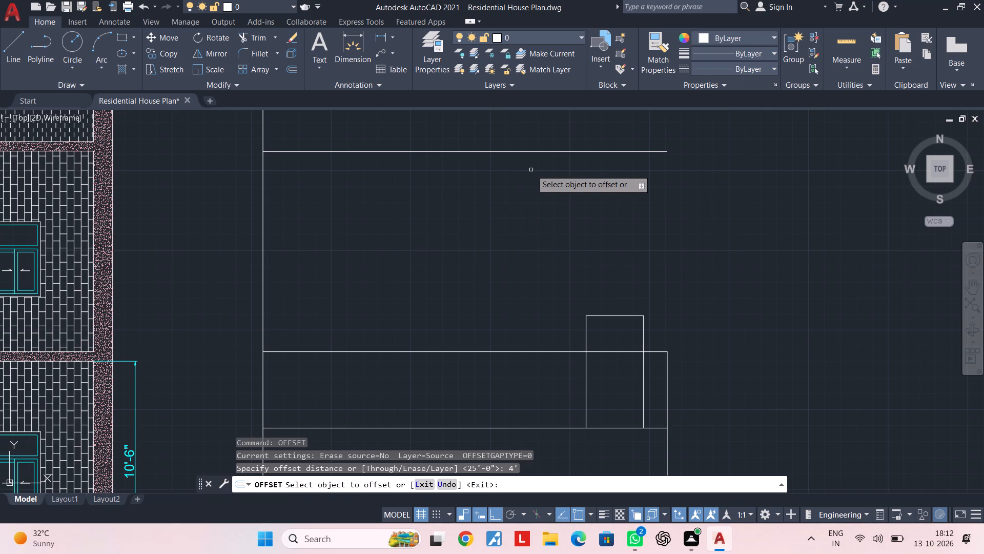
{"action": "left_click", "coordinate": [545, 151]}
{"action": "left_click", "coordinate": [544, 194]}
{"action": "key", "text": "Escape"}
{"action": "key", "text": "Escape"}
{"action": "key", "text": "Escape"}
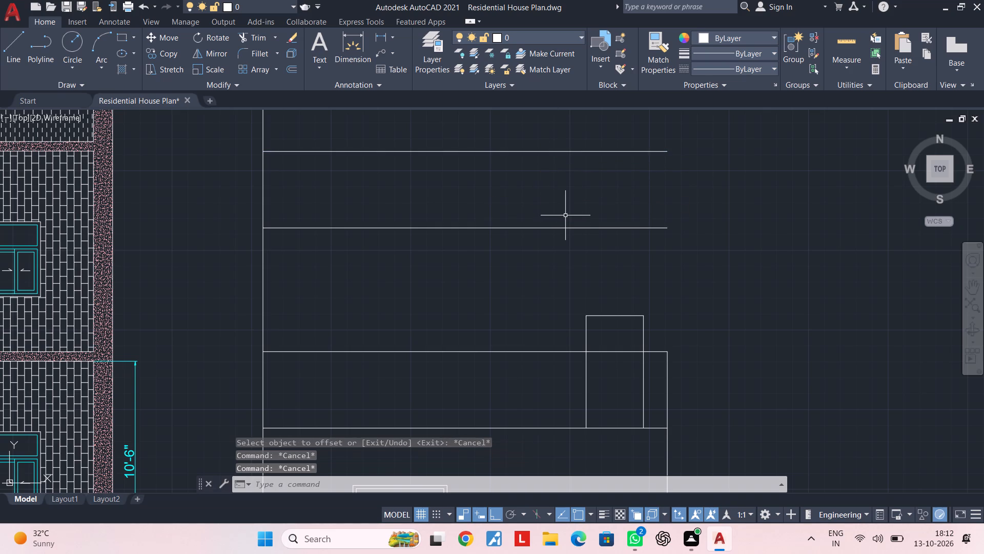
Extend the new drawing's outer right vertical line up through the lower offset line to the topmost horizontal line.
{"action": "type", "text": "EX"}
{"action": "key", "text": "space"}
{"action": "left_click", "coordinate": [666, 368]}
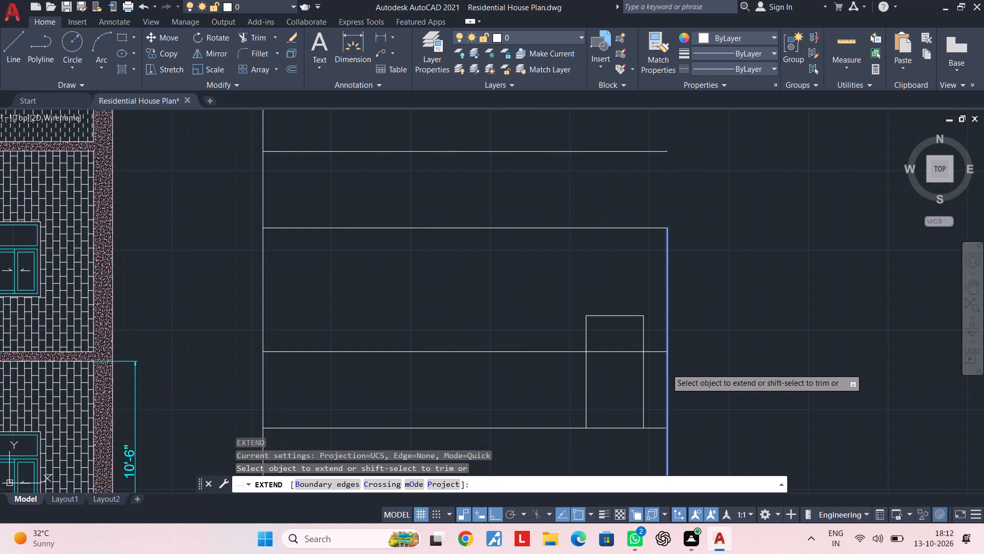
{"action": "left_click", "coordinate": [666, 275]}
{"action": "key", "text": "Escape"}
{"action": "key", "text": "Escape"}
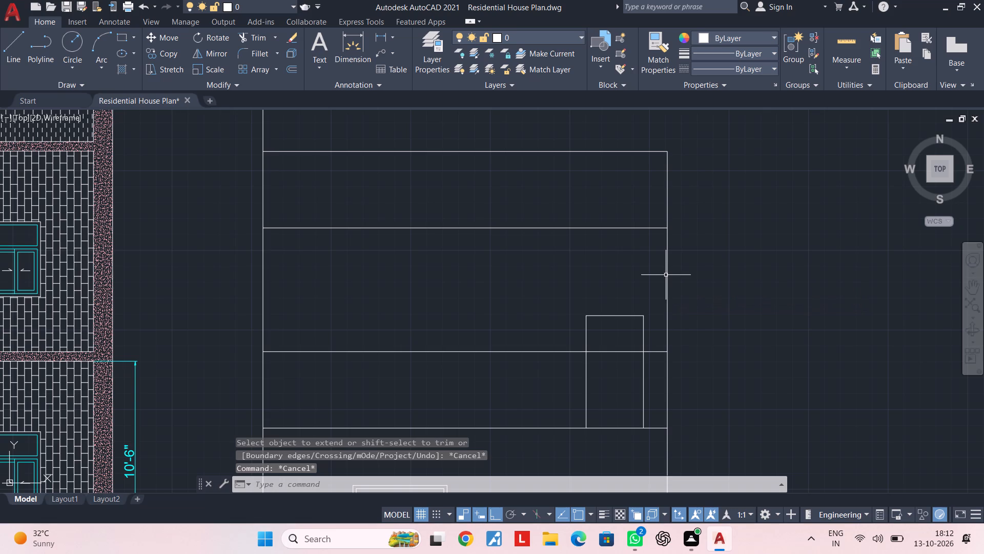
{"action": "key", "text": "Escape"}
{"action": "key", "text": "Escape"}
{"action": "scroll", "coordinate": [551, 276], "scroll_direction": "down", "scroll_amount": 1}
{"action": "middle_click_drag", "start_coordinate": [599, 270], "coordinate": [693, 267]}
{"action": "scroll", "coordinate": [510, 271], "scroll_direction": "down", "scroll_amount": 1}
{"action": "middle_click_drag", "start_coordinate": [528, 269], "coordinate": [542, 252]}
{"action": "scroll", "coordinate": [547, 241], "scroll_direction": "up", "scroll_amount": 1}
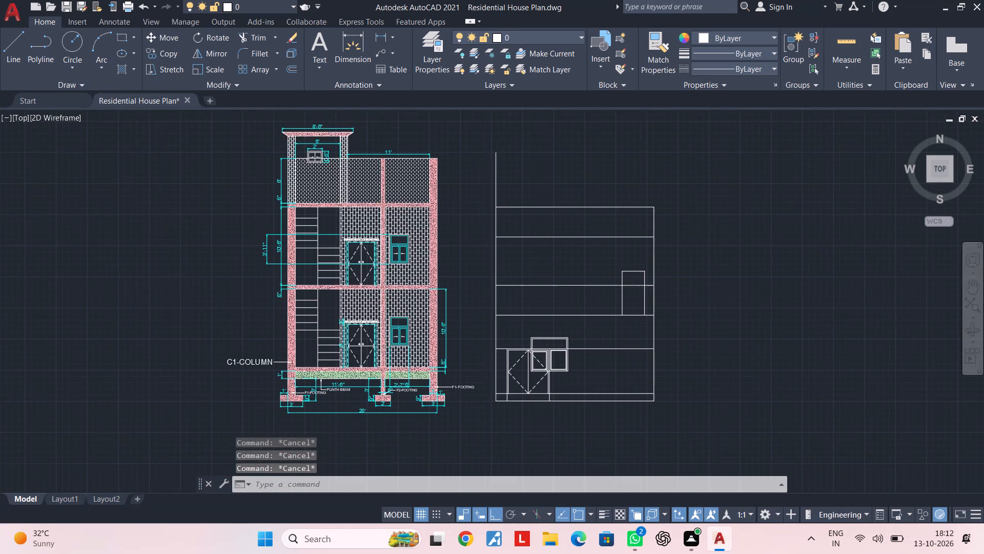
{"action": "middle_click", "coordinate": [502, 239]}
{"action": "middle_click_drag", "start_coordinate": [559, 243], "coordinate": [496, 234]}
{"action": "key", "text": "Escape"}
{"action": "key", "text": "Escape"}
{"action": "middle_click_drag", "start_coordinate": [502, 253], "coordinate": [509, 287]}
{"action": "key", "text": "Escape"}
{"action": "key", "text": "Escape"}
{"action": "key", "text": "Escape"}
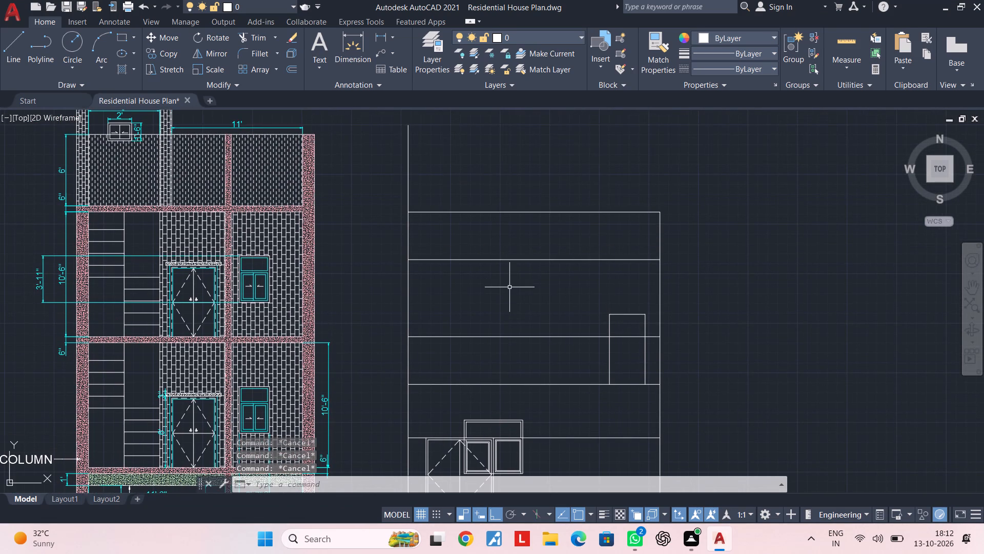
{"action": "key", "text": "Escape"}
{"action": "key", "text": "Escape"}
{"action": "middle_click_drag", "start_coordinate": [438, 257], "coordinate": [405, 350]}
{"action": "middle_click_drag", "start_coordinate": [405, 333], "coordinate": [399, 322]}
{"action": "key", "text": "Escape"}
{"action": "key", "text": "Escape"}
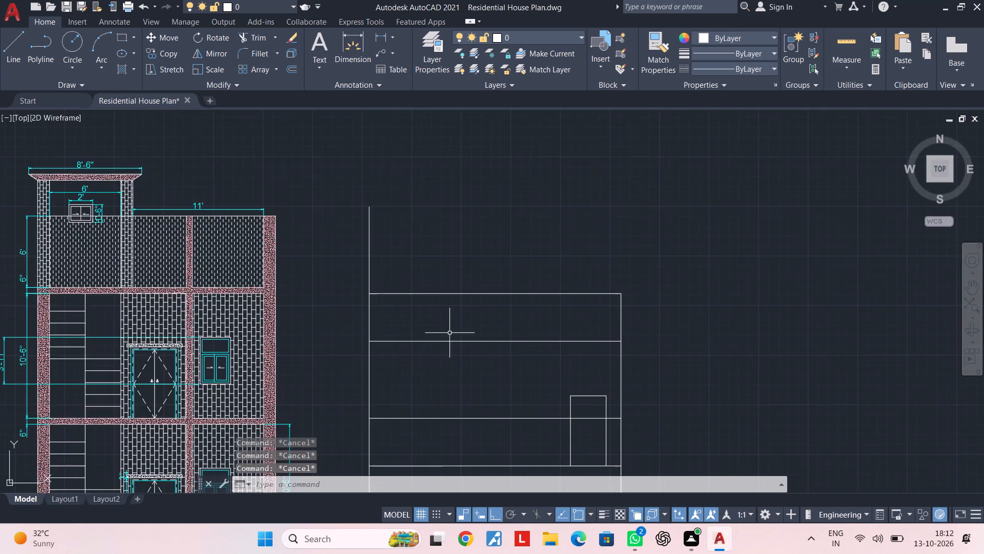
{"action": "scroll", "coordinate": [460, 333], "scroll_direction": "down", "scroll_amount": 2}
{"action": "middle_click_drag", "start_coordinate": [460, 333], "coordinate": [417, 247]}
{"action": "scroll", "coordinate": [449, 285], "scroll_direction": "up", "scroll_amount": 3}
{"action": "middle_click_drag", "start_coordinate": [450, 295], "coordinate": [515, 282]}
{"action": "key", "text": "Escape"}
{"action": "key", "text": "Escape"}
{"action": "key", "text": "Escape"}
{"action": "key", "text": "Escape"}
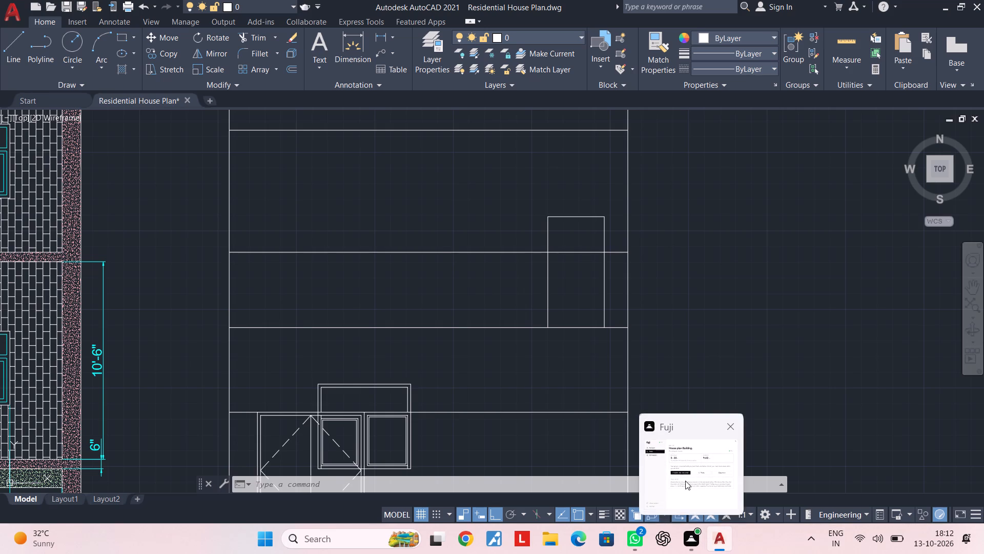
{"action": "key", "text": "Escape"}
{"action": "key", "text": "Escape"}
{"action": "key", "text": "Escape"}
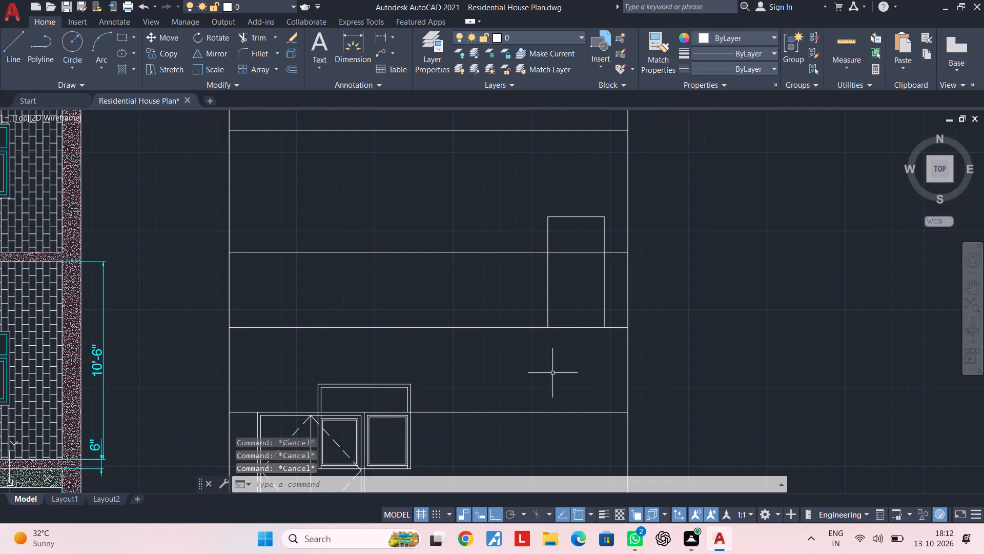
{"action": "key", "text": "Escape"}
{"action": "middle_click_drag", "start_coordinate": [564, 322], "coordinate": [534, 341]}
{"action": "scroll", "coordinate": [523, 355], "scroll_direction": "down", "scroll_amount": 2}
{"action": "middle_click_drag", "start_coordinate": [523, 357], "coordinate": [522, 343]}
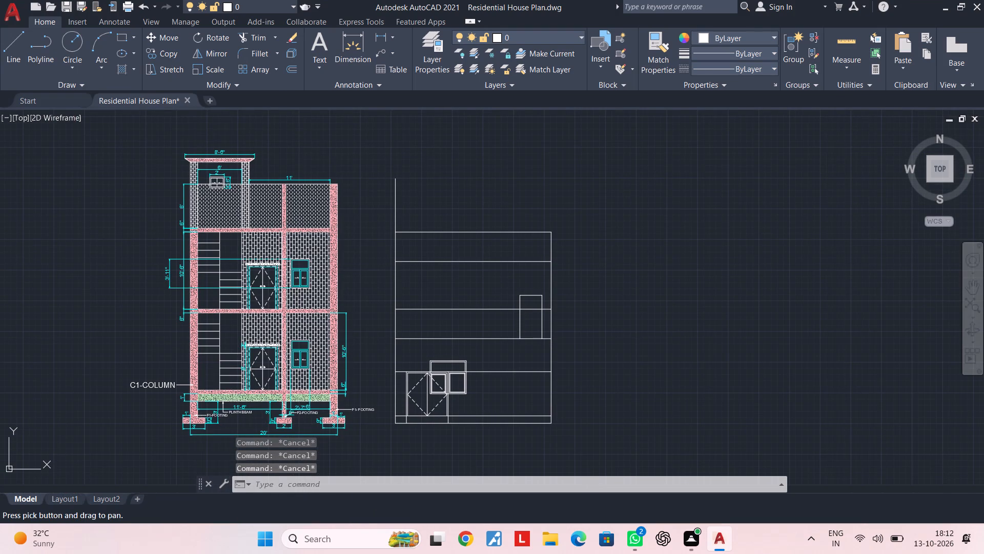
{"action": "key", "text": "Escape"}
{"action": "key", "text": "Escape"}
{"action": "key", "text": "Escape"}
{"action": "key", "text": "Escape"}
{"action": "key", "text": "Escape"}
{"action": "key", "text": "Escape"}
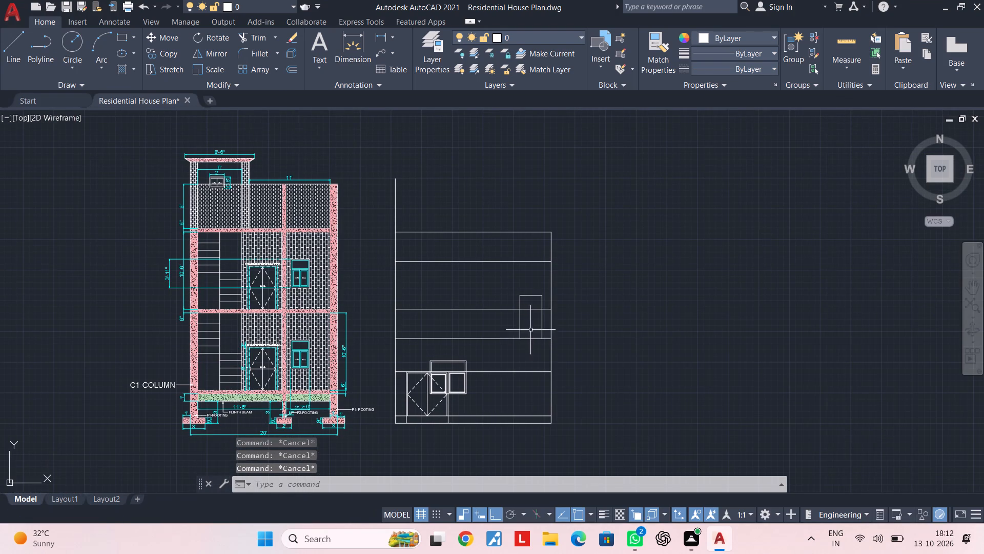
Offset the left, top and right edges of the new drawing's upper door opening inward by 1".
{"action": "scroll", "coordinate": [530, 322], "scroll_direction": "up", "scroll_amount": 2}
{"action": "middle_click_drag", "start_coordinate": [530, 321], "coordinate": [491, 348]}
{"action": "key", "text": "Escape"}
{"action": "middle_click_drag", "start_coordinate": [489, 331], "coordinate": [484, 348]}
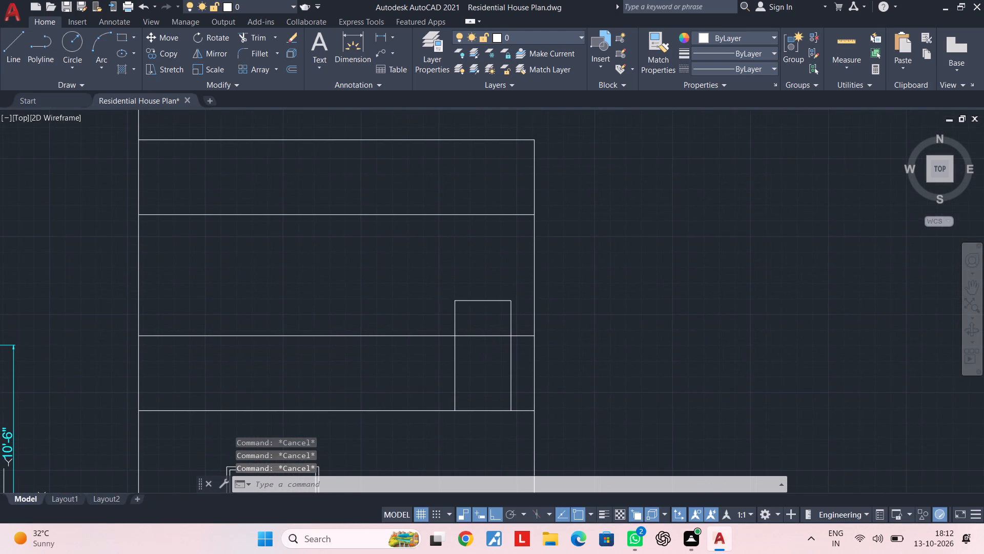
{"action": "key", "text": "Escape"}
{"action": "key", "text": "Escape"}
{"action": "middle_click_drag", "start_coordinate": [474, 368], "coordinate": [509, 355]}
{"action": "key", "text": "Escape"}
{"action": "key", "text": "Escape"}
{"action": "key", "text": "Escape"}
{"action": "key", "text": "Escape"}
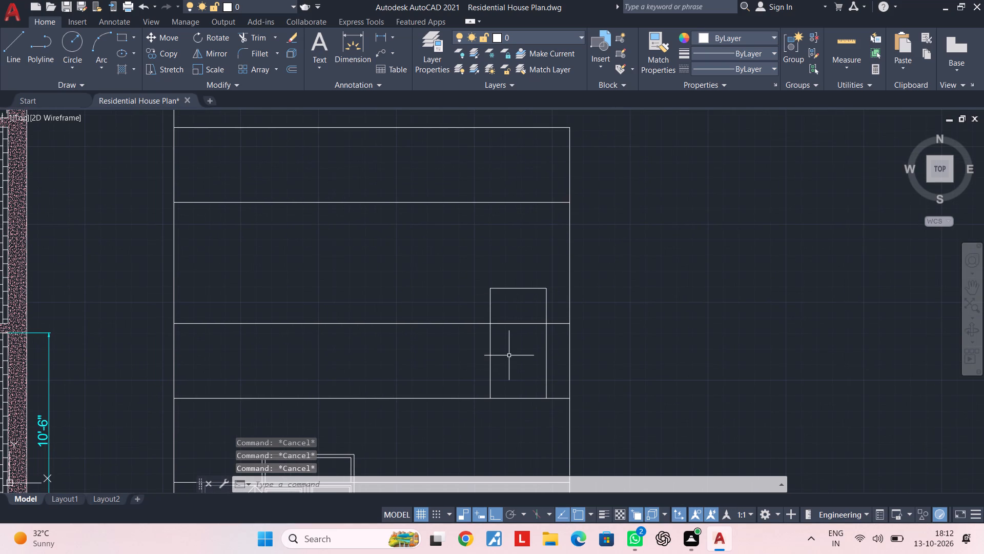
{"action": "type", "text": "OF 1\""}
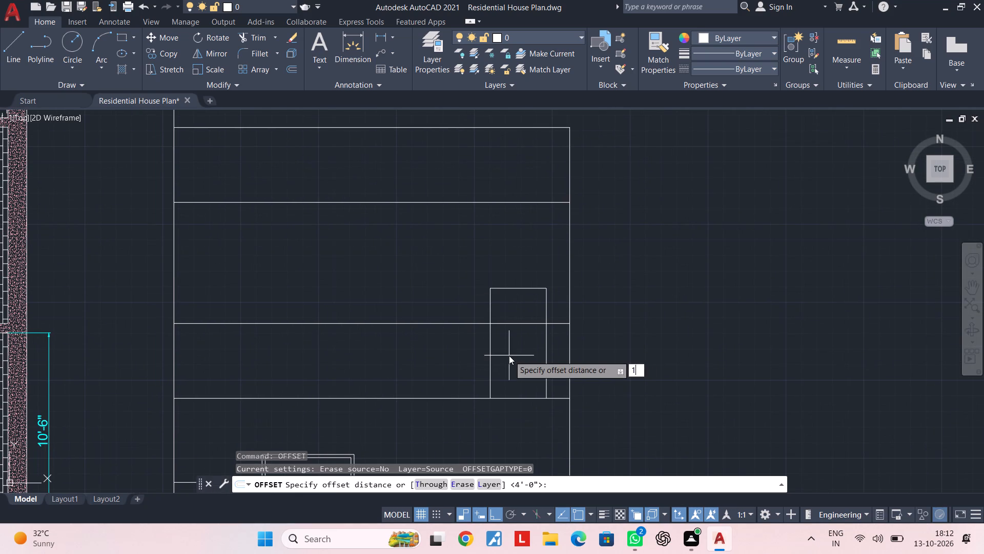
{"action": "key", "text": "Return"}
{"action": "scroll", "coordinate": [496, 345], "scroll_direction": "up", "scroll_amount": 1}
{"action": "left_click", "coordinate": [484, 344]}
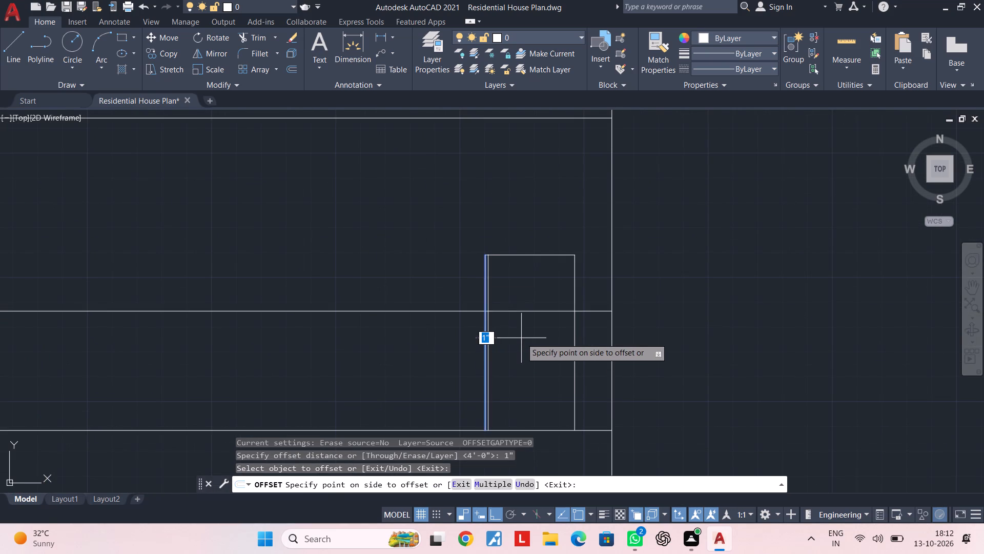
{"action": "left_click", "coordinate": [521, 338]}
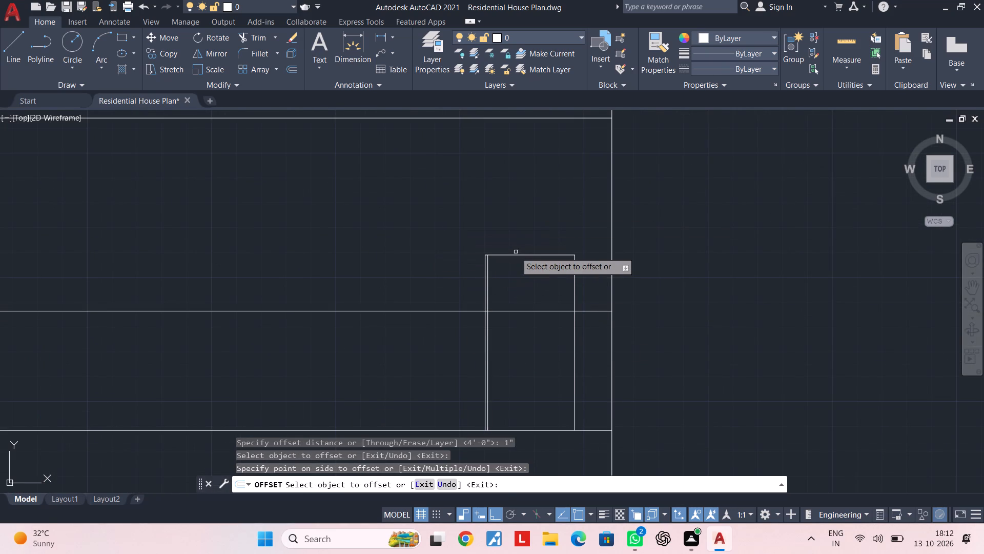
{"action": "left_click", "coordinate": [516, 256]}
{"action": "left_click", "coordinate": [516, 280]}
{"action": "left_click", "coordinate": [577, 279]}
{"action": "left_click", "coordinate": [575, 279]}
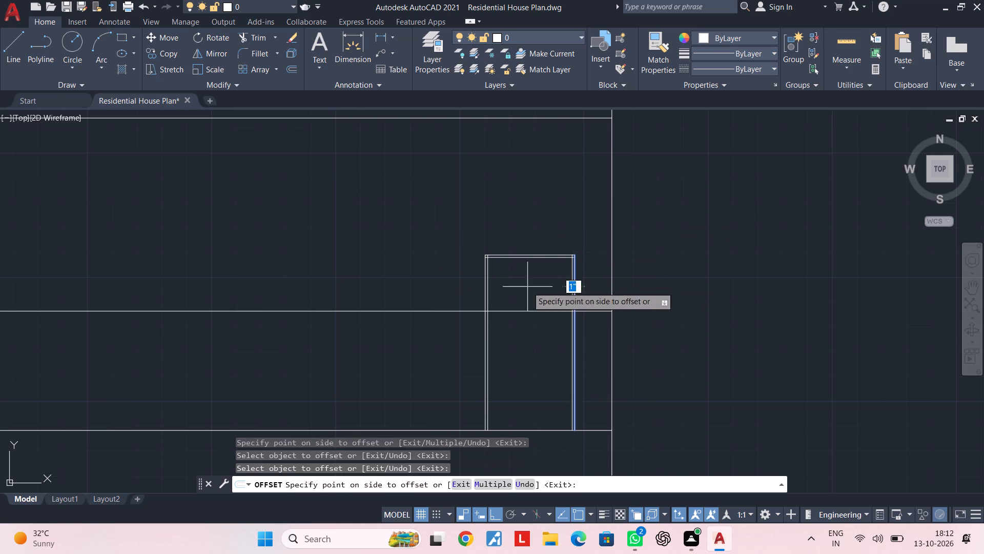
{"action": "left_click", "coordinate": [477, 289]}
{"action": "key", "text": "Escape"}
{"action": "key", "text": "Escape"}
Trim the overlapping inner frame line ends at both top corners of the upper door opening.
{"action": "type", "text": "TR"}
{"action": "key", "text": "space"}
{"action": "scroll", "coordinate": [580, 245], "scroll_direction": "up", "scroll_amount": 3}
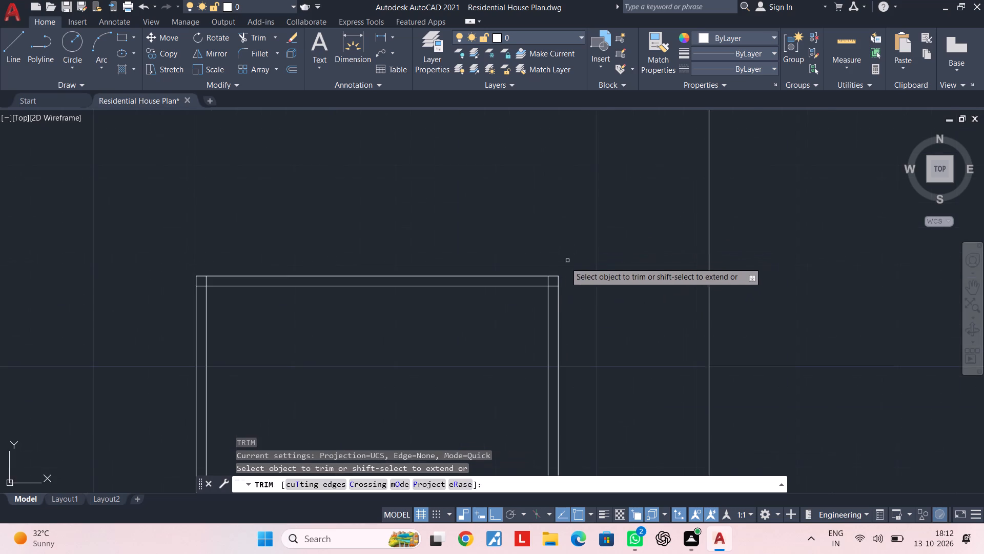
{"action": "scroll", "coordinate": [550, 280], "scroll_direction": "up", "scroll_amount": 3}
{"action": "left_click", "coordinate": [550, 299]}
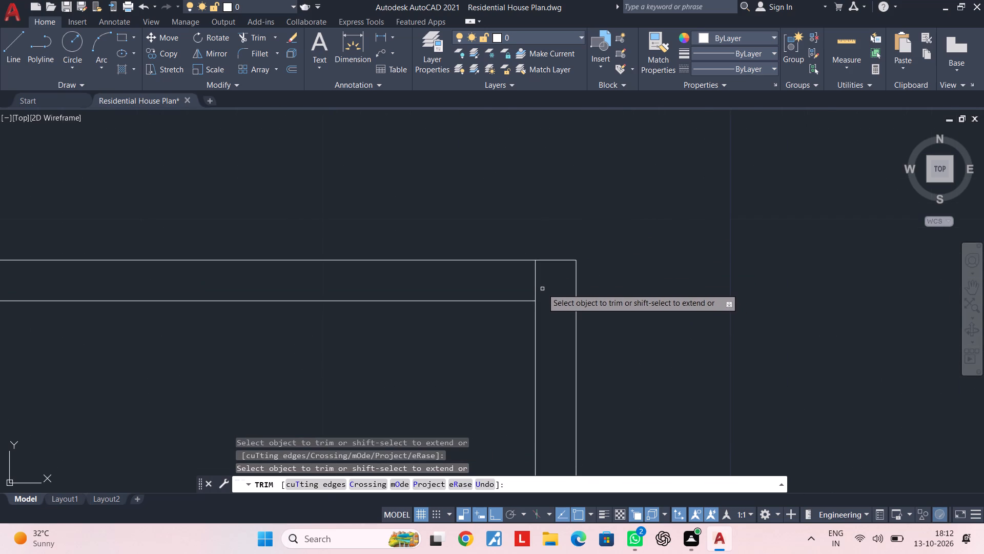
{"action": "left_click", "coordinate": [537, 286]}
{"action": "scroll", "coordinate": [492, 308], "scroll_direction": "down", "scroll_amount": 4}
{"action": "middle_click_drag", "start_coordinate": [488, 315], "coordinate": [631, 277]}
{"action": "scroll", "coordinate": [423, 268], "scroll_direction": "up", "scroll_amount": 3}
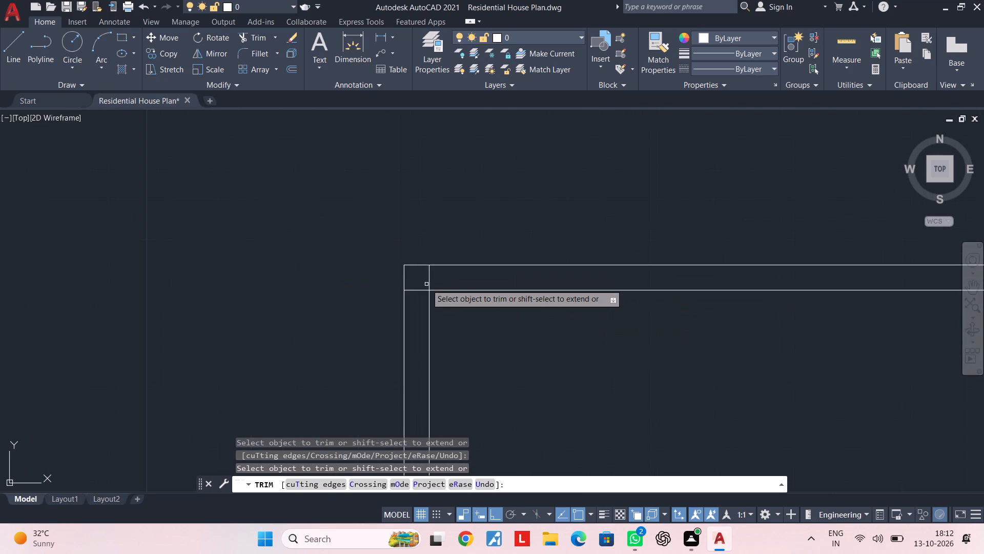
{"action": "left_click", "coordinate": [430, 279]}
{"action": "left_click", "coordinate": [417, 288]}
{"action": "key", "text": "Escape"}
{"action": "scroll", "coordinate": [484, 296], "scroll_direction": "down", "scroll_amount": 4}
{"action": "middle_click_drag", "start_coordinate": [497, 300], "coordinate": [428, 215]}
{"action": "key", "text": "Escape"}
{"action": "key", "text": "Escape"}
Draw the door swing lines from the inner frame's top-left corner to the right side's midpoint and back to the bottom-left corner.
{"action": "middle_click_drag", "start_coordinate": [474, 258], "coordinate": [471, 252]}
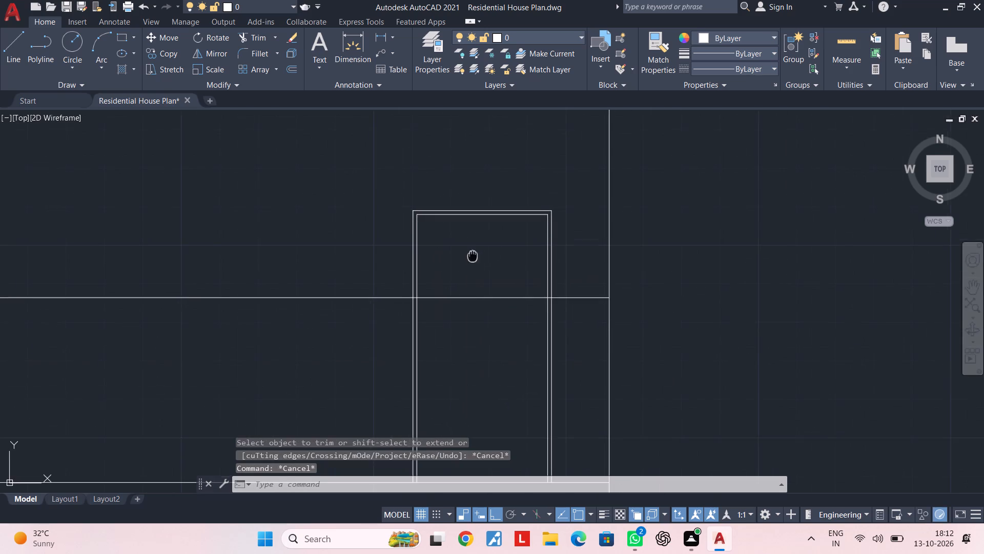
{"action": "middle_click_drag", "start_coordinate": [471, 252], "coordinate": [439, 211]}
{"action": "key", "text": "Escape"}
{"action": "key", "text": "Escape"}
{"action": "scroll", "coordinate": [455, 248], "scroll_direction": "down", "scroll_amount": 1}
{"action": "type", "text": "L"}
{"action": "key", "text": "space"}
{"action": "scroll", "coordinate": [423, 214], "scroll_direction": "up", "scroll_amount": 1}
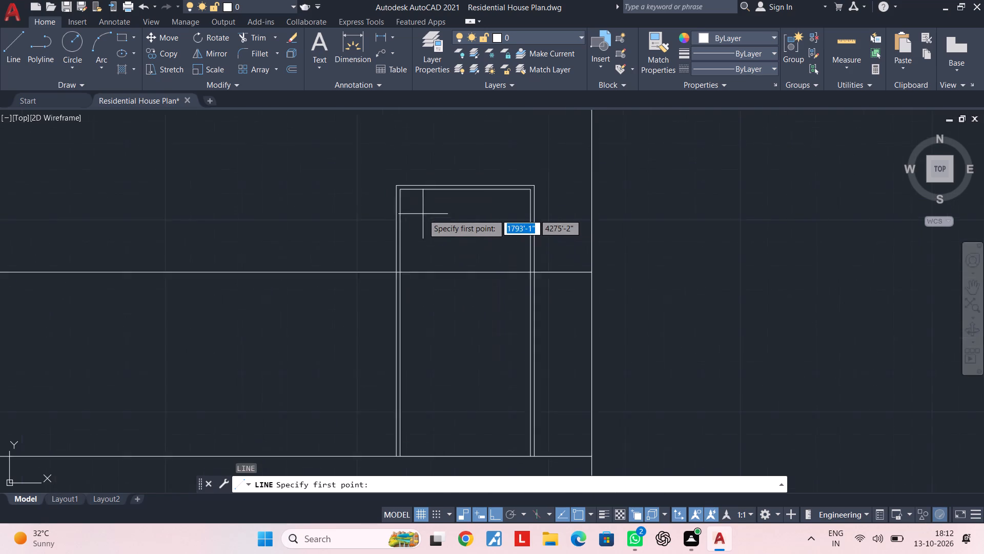
{"action": "scroll", "coordinate": [423, 214], "scroll_direction": "up", "scroll_amount": 2}
{"action": "left_click", "coordinate": [361, 154]}
{"action": "middle_click_drag", "start_coordinate": [522, 239], "coordinate": [517, 235]}
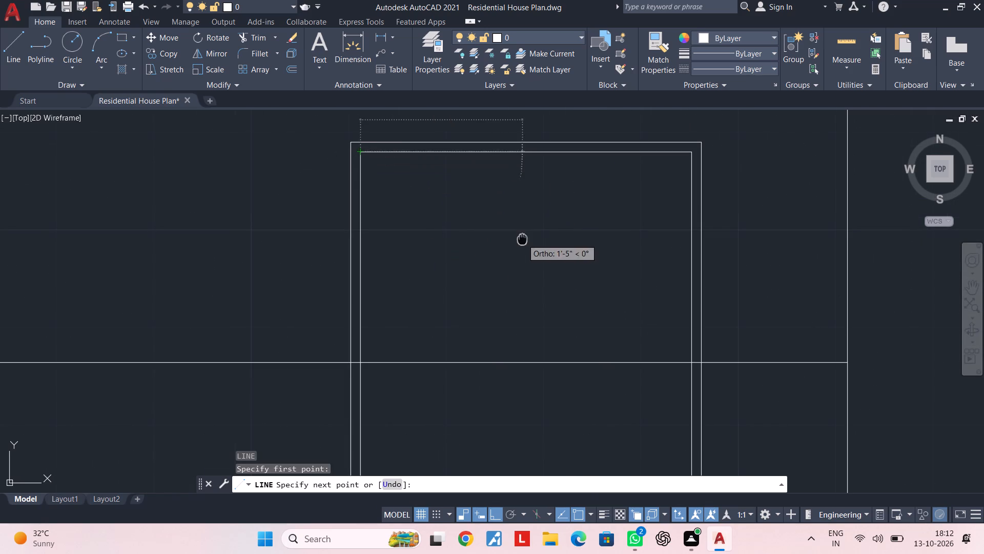
{"action": "middle_click_drag", "start_coordinate": [517, 235], "coordinate": [455, 192]}
{"action": "scroll", "coordinate": [518, 266], "scroll_direction": "down", "scroll_amount": 2}
{"action": "middle_click_drag", "start_coordinate": [517, 266], "coordinate": [500, 241]}
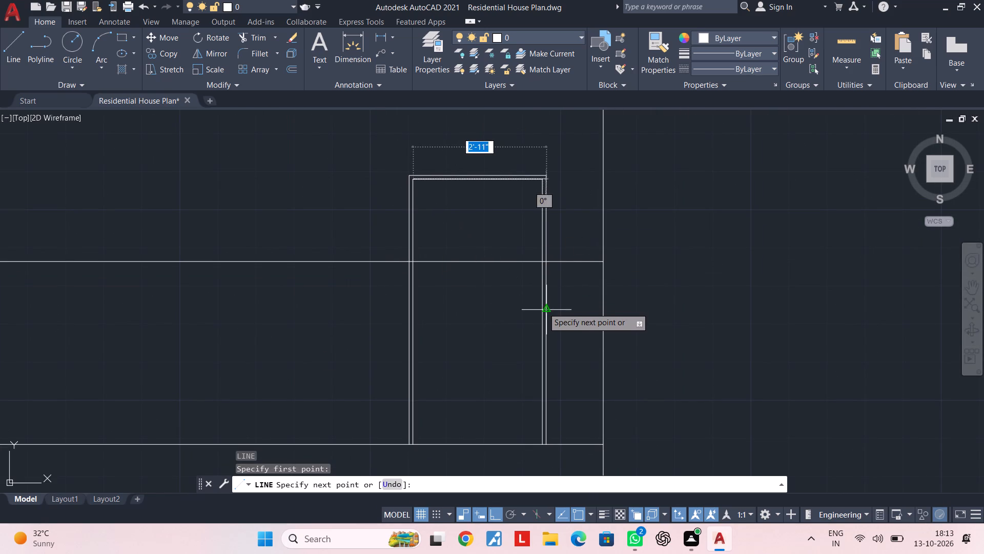
{"action": "scroll", "coordinate": [543, 311], "scroll_direction": "up", "scroll_amount": 3}
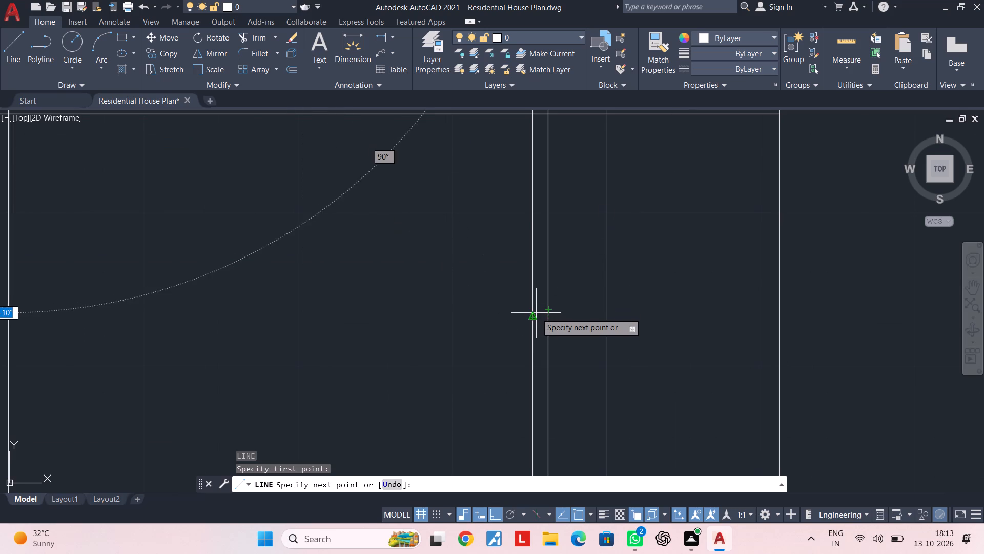
{"action": "left_click", "coordinate": [535, 318]}
{"action": "scroll", "coordinate": [532, 324], "scroll_direction": "down", "scroll_amount": 4}
{"action": "middle_click_drag", "start_coordinate": [531, 327], "coordinate": [543, 265]}
{"action": "scroll", "coordinate": [491, 352], "scroll_direction": "up", "scroll_amount": 3}
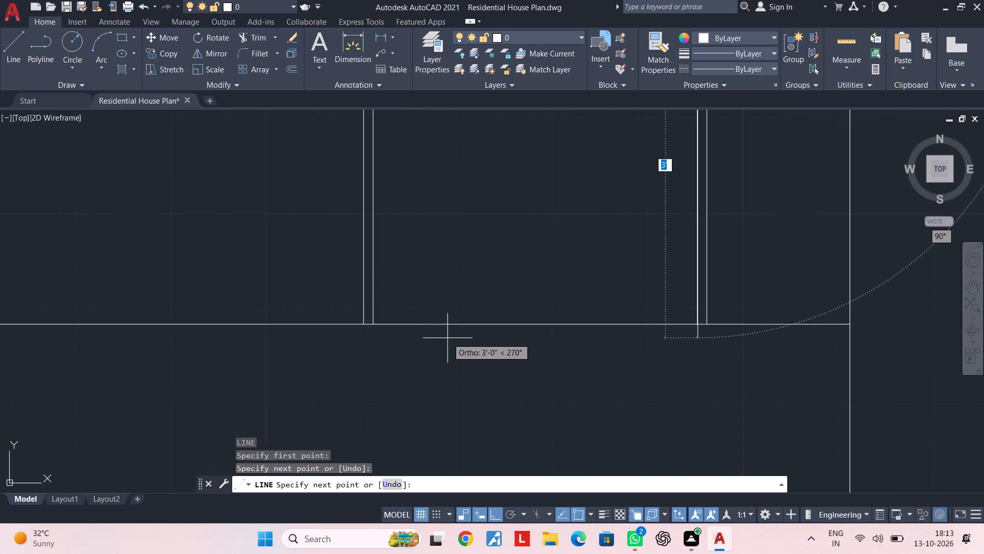
{"action": "left_click", "coordinate": [376, 325]}
{"action": "key", "text": "Escape"}
{"action": "scroll", "coordinate": [476, 303], "scroll_direction": "down", "scroll_amount": 3}
{"action": "middle_click_drag", "start_coordinate": [486, 298], "coordinate": [494, 333]}
{"action": "key", "text": "Escape"}
{"action": "key", "text": "Escape"}
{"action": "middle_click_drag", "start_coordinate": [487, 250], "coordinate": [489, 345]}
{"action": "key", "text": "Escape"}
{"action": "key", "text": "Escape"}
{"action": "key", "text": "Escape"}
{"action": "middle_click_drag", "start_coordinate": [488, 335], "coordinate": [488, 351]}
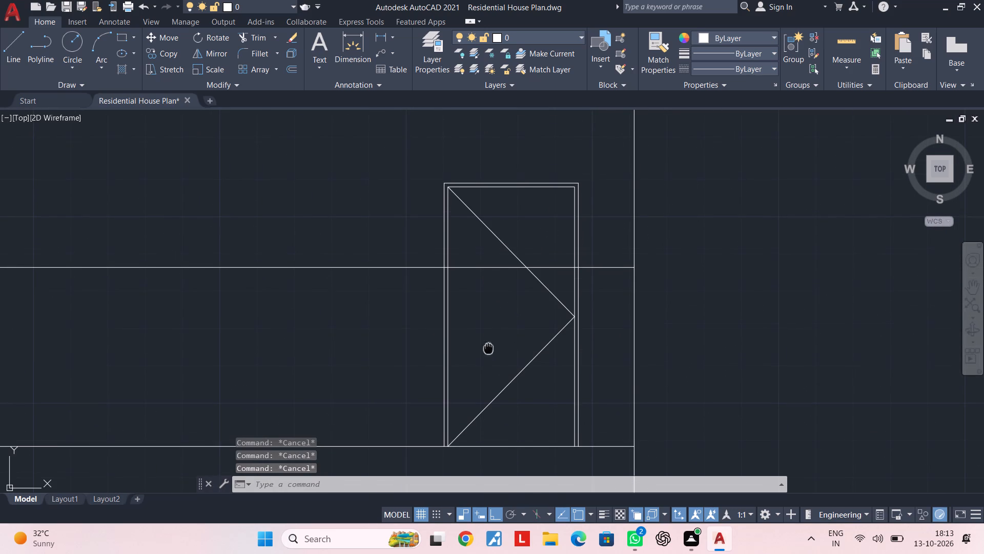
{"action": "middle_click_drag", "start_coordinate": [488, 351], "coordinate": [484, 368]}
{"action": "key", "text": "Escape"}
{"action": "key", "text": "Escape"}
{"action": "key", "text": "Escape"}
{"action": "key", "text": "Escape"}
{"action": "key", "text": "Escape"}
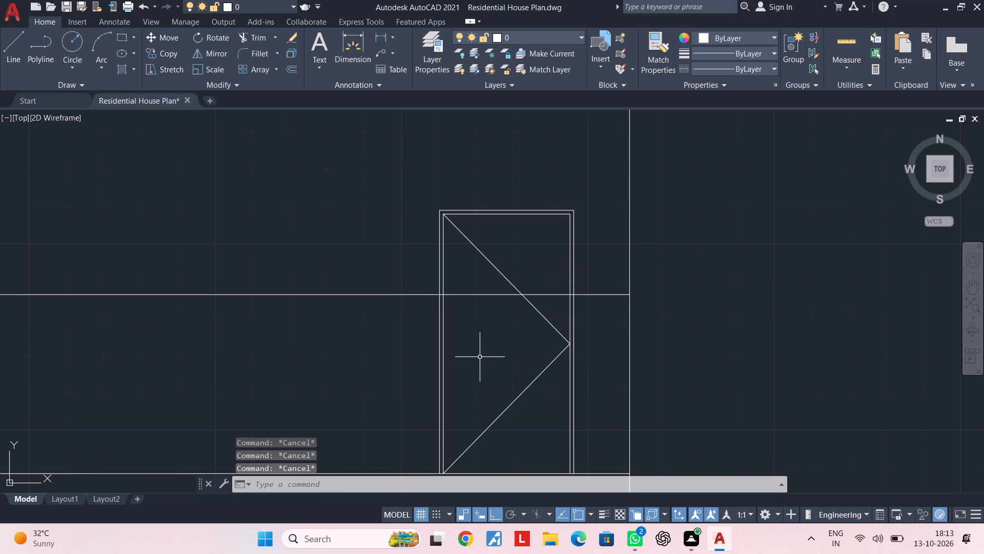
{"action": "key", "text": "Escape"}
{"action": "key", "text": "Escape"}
Offset the upper door's outer top line upward by 1'11.9".
{"action": "middle_click_drag", "start_coordinate": [477, 274], "coordinate": [448, 473]}
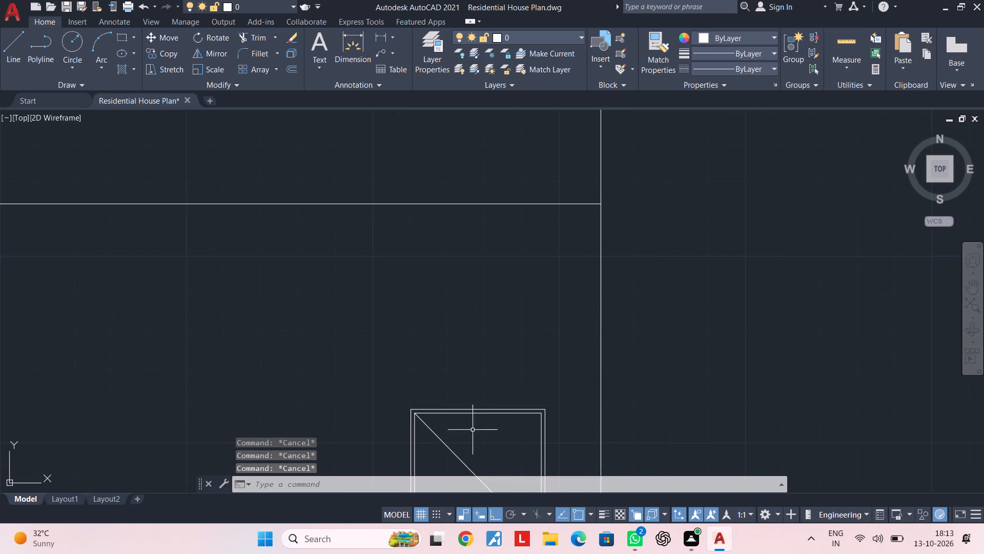
{"action": "middle_click_drag", "start_coordinate": [486, 406], "coordinate": [499, 359]}
{"action": "scroll", "coordinate": [487, 404], "scroll_direction": "down", "scroll_amount": 1}
{"action": "key", "text": "Escape"}
{"action": "key", "text": "Escape"}
{"action": "key", "text": "Escape"}
{"action": "key", "text": "Escape"}
{"action": "key", "text": "Escape"}
{"action": "key", "text": "Escape"}
{"action": "key", "text": "Escape"}
{"action": "key", "text": "Escape"}
{"action": "key", "text": "Escape"}
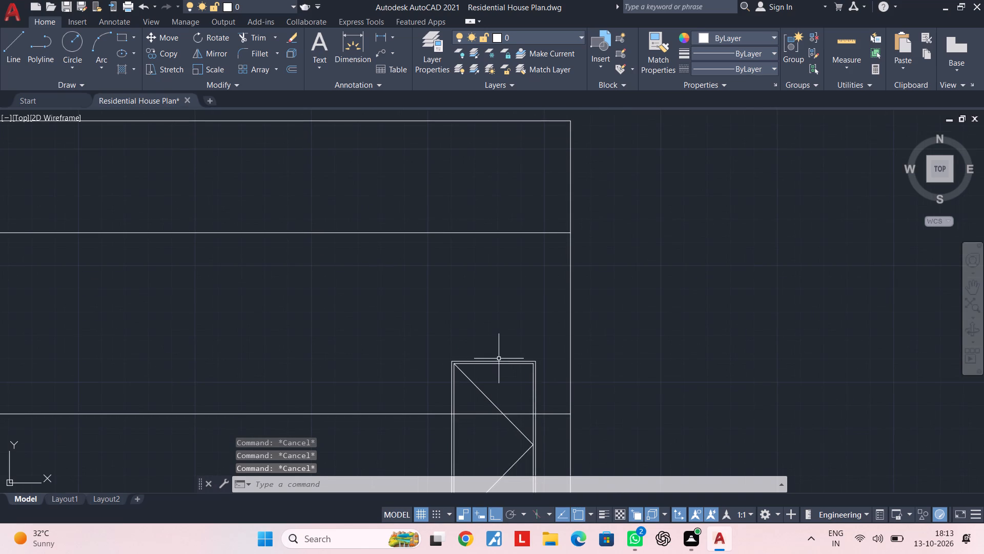
{"action": "key", "text": "Escape"}
{"action": "key", "text": "Escape"}
{"action": "key", "text": "Escape"}
{"action": "key", "text": "Escape"}
{"action": "type", "text": "OF 1'"}
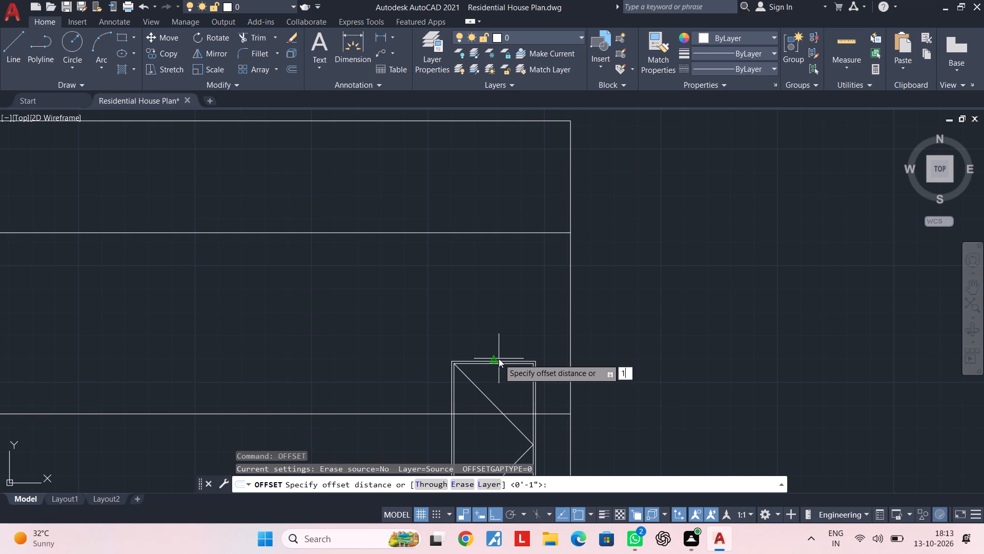
{"action": "type", "text": "11.9\""}
{"action": "key", "text": "Return"}
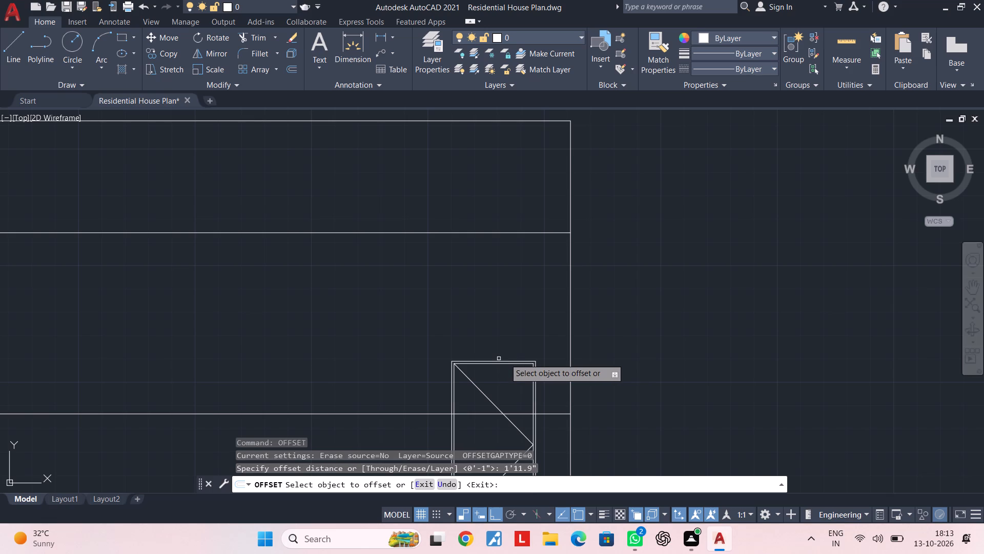
{"action": "left_click", "coordinate": [497, 360]}
{"action": "left_click", "coordinate": [506, 306]}
{"action": "key", "text": "Escape"}
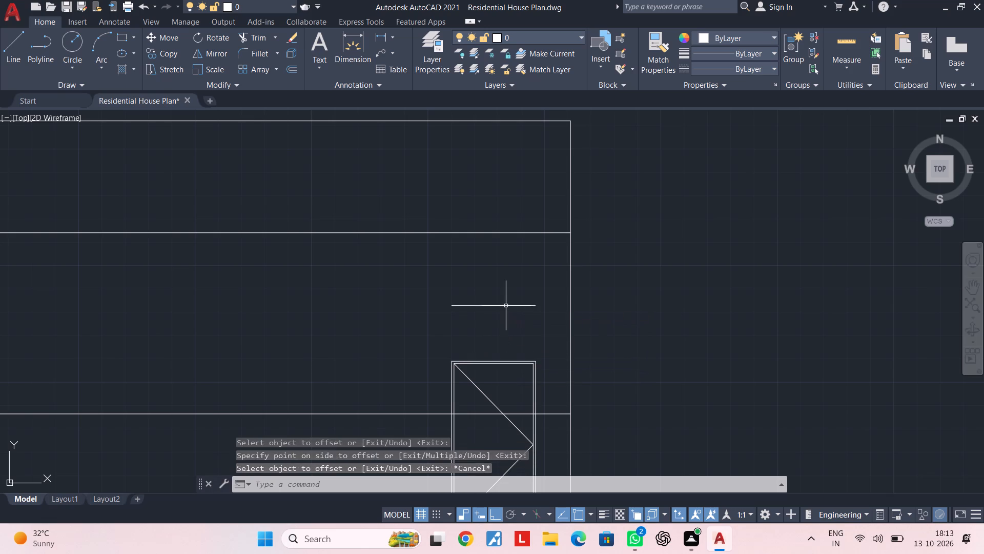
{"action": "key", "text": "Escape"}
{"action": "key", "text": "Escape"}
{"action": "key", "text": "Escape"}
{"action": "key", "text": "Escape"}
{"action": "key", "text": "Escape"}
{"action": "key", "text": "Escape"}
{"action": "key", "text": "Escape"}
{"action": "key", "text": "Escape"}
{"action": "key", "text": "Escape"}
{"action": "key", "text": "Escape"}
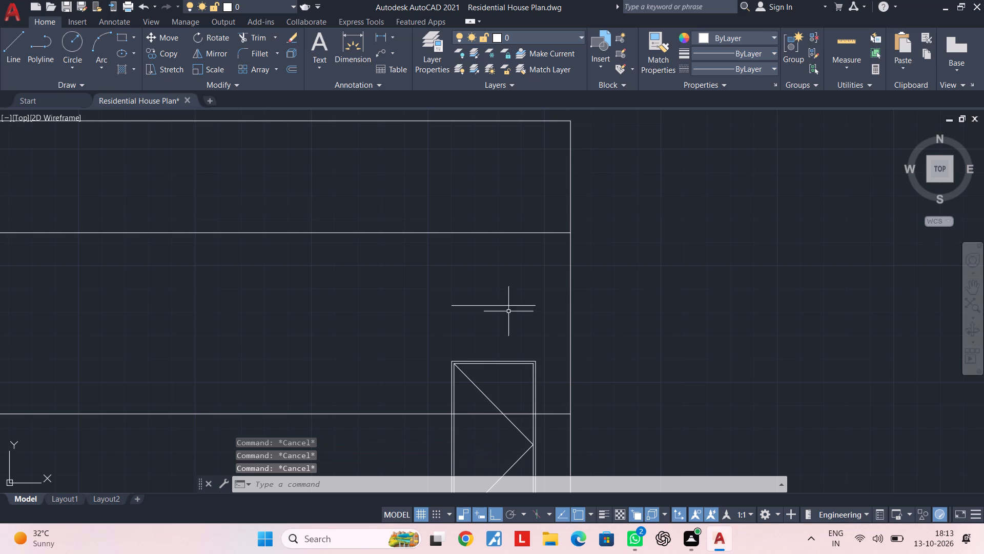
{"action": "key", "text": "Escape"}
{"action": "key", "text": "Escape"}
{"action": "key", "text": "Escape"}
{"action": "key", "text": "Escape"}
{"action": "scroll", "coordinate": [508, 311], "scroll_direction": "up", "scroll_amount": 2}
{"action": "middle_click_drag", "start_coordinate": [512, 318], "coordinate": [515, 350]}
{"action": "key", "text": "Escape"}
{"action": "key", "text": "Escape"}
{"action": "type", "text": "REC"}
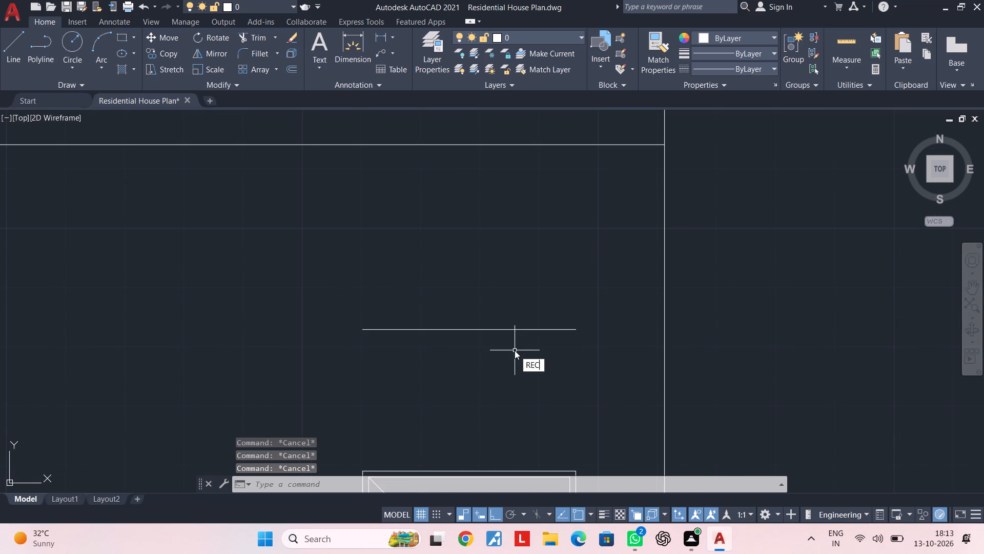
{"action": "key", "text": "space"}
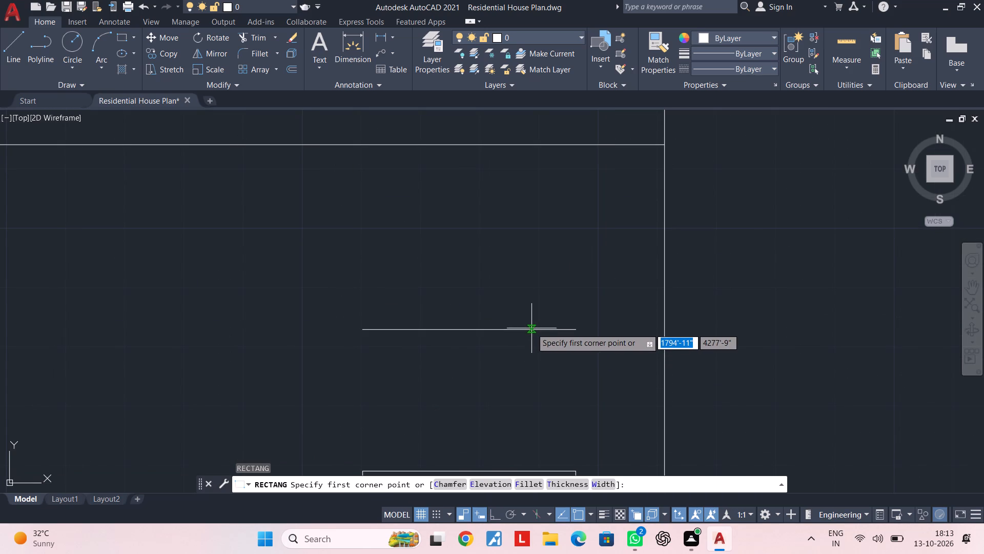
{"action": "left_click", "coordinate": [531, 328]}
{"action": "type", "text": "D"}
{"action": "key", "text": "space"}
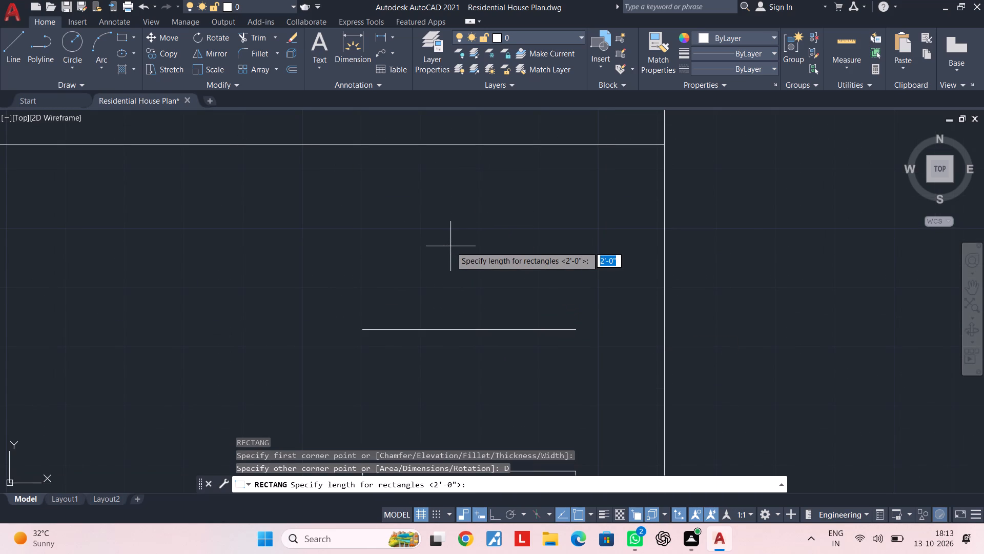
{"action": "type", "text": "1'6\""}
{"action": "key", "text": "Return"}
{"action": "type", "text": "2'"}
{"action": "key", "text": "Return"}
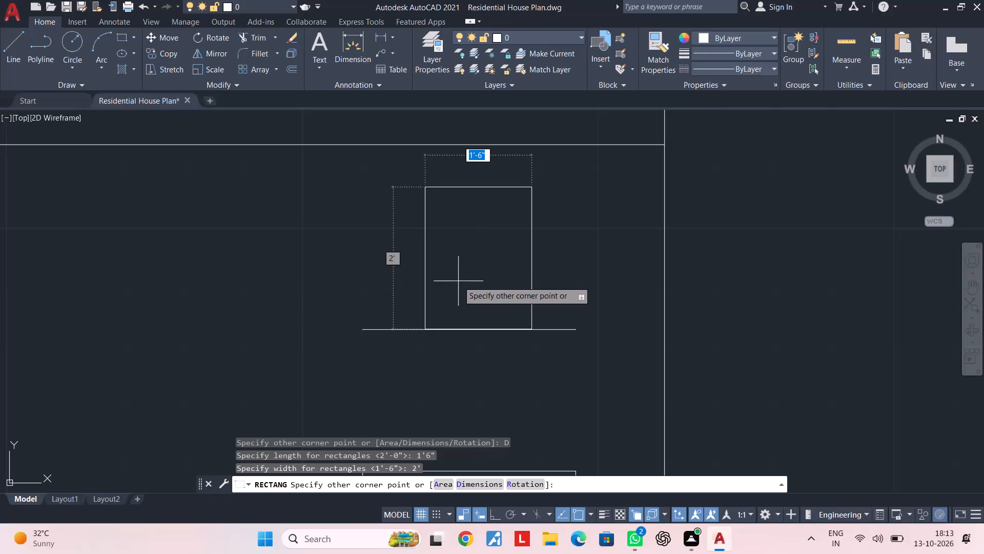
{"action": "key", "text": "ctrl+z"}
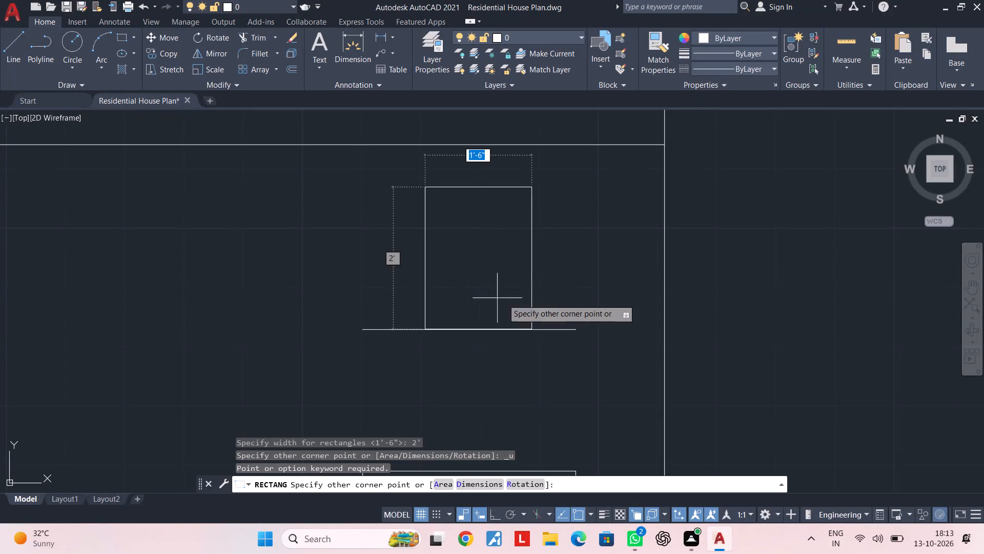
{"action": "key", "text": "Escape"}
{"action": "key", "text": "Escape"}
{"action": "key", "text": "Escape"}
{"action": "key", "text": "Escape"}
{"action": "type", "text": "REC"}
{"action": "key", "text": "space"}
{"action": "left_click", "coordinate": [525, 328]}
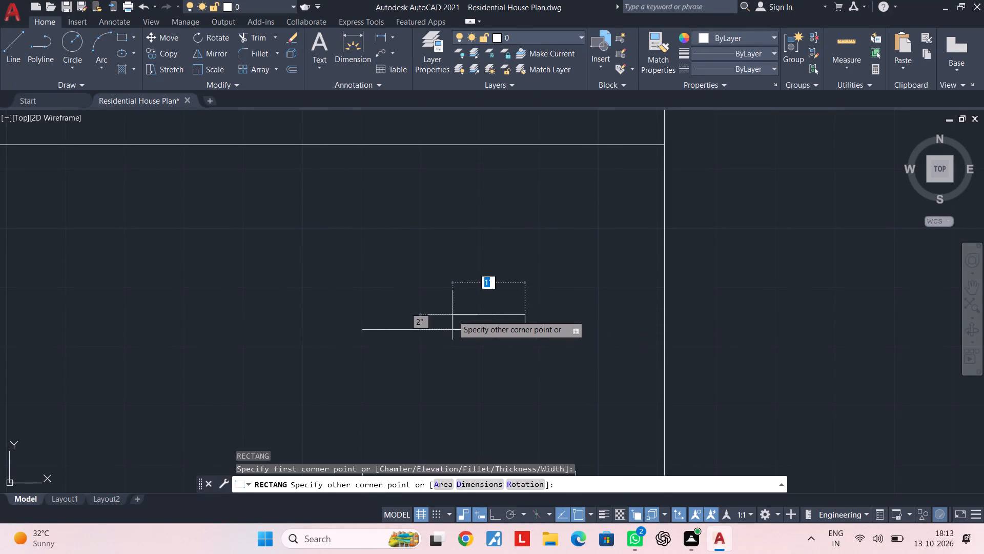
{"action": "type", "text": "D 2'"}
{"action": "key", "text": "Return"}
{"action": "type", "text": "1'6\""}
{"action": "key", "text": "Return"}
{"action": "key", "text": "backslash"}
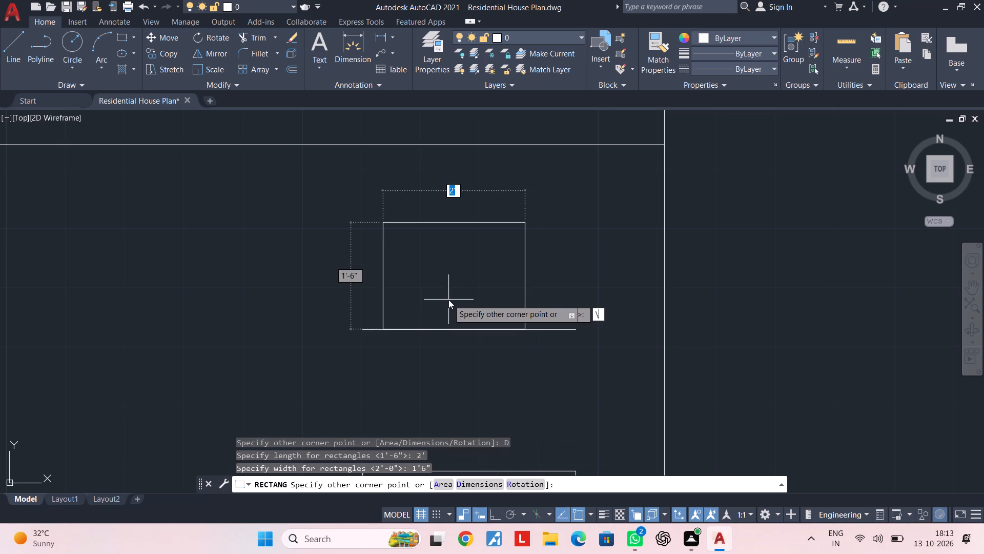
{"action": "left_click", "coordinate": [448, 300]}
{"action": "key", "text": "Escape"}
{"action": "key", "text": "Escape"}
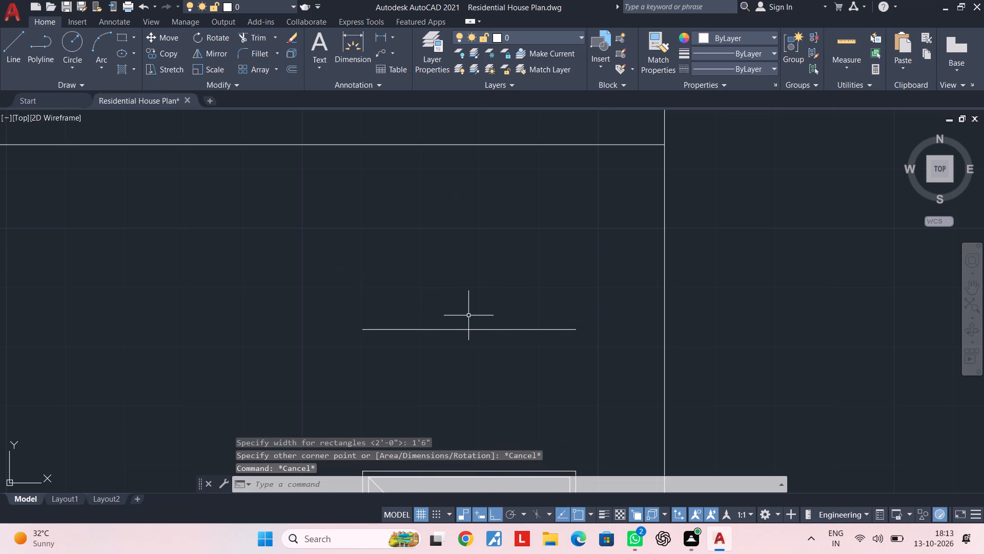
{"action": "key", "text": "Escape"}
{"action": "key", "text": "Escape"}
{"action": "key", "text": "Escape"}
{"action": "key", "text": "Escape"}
Draw a 2' wide by 1'6" high window rectangle standing on the offset line above the upper door.
{"action": "type", "text": "REC"}
{"action": "key", "text": "space"}
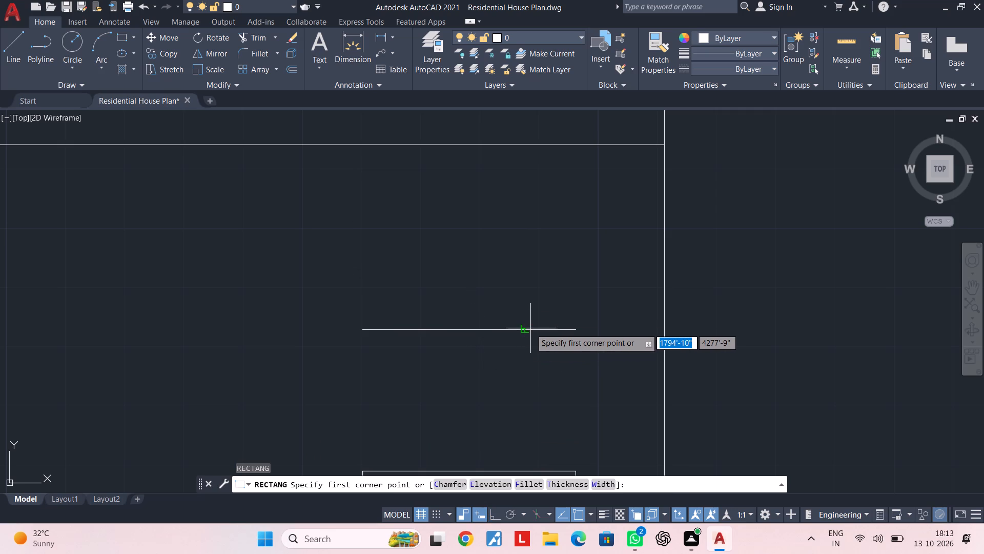
{"action": "scroll", "coordinate": [539, 328], "scroll_direction": "down", "scroll_amount": 2}
{"action": "scroll", "coordinate": [539, 328], "scroll_direction": "up", "scroll_amount": 2}
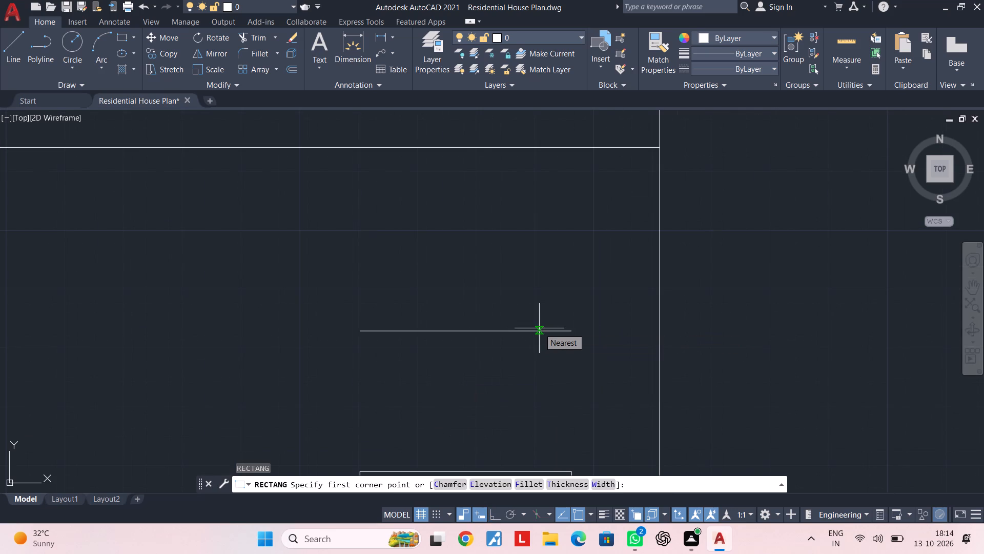
{"action": "left_click", "coordinate": [534, 329]}
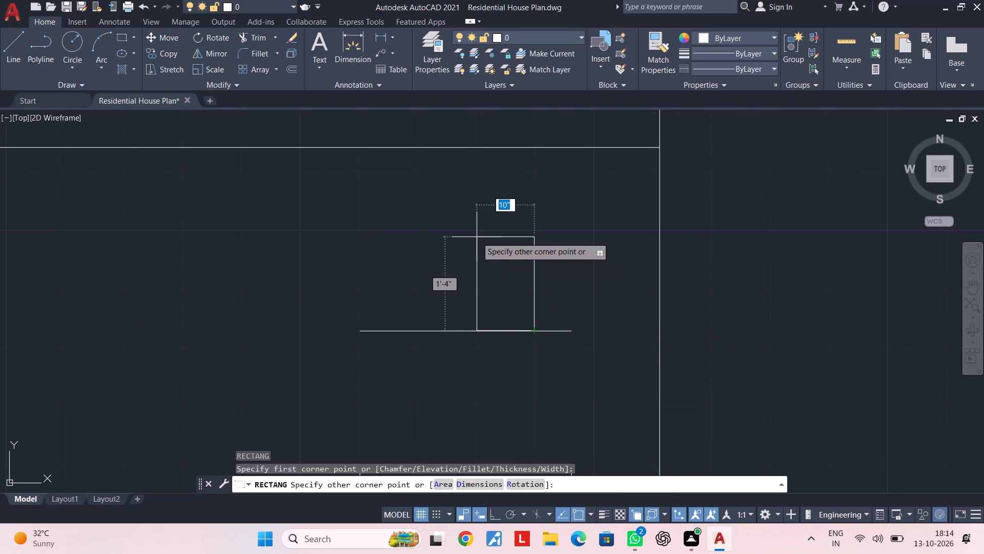
{"action": "type", "text": "D"}
{"action": "key", "text": "space"}
{"action": "type", "text": "2'"}
{"action": "key", "text": "Return"}
{"action": "type", "text": "1'6\""}
{"action": "key", "text": "Return"}
{"action": "left_click", "coordinate": [477, 237]}
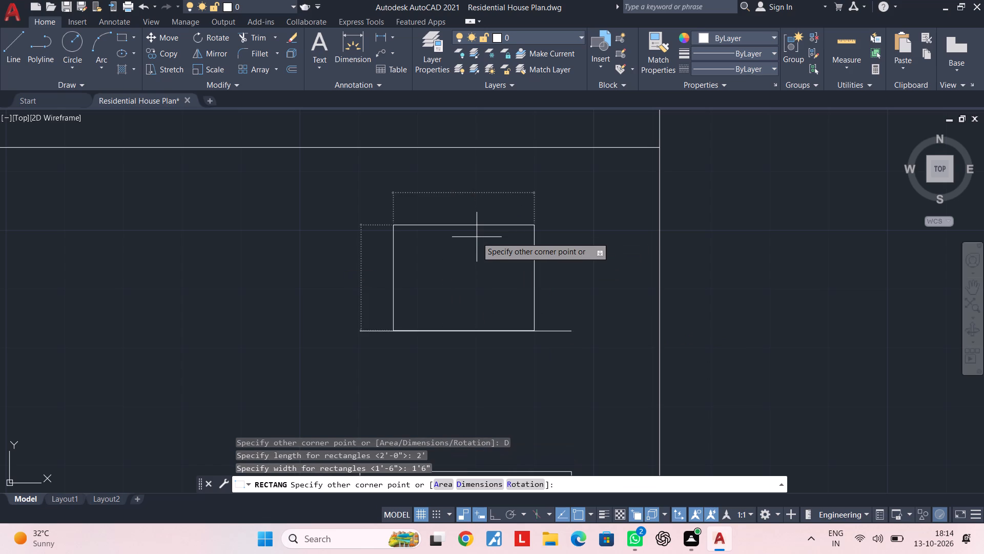
{"action": "key", "text": "Escape"}
{"action": "key", "text": "Escape"}
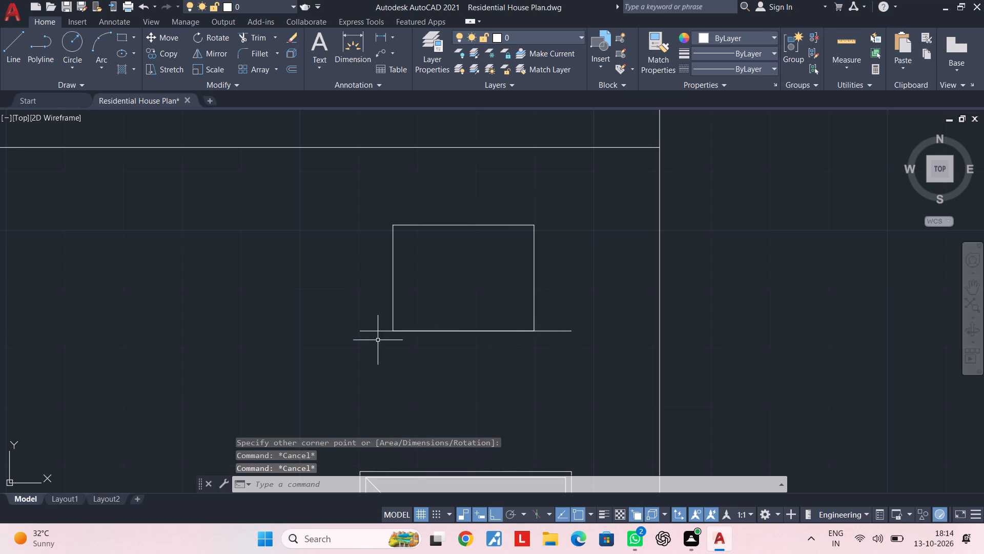
Delete the offset guide line beneath the new window rectangle.
{"action": "left_click", "coordinate": [374, 331]}
{"action": "key", "text": "Delete"}
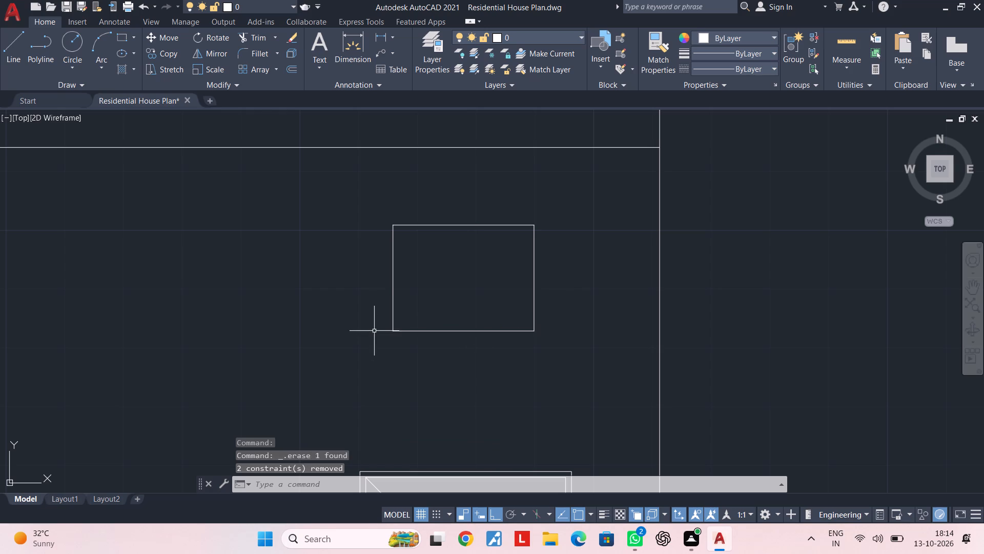
{"action": "key", "text": "Escape"}
{"action": "key", "text": "Escape"}
Offset the new window rectangle inward by 1" to form its frame.
{"action": "middle_click_drag", "start_coordinate": [487, 330], "coordinate": [519, 322]}
{"action": "key", "text": "Escape"}
{"action": "key", "text": "Escape"}
{"action": "key", "text": "Escape"}
{"action": "type", "text": "OF 1\""}
{"action": "key", "text": "Return"}
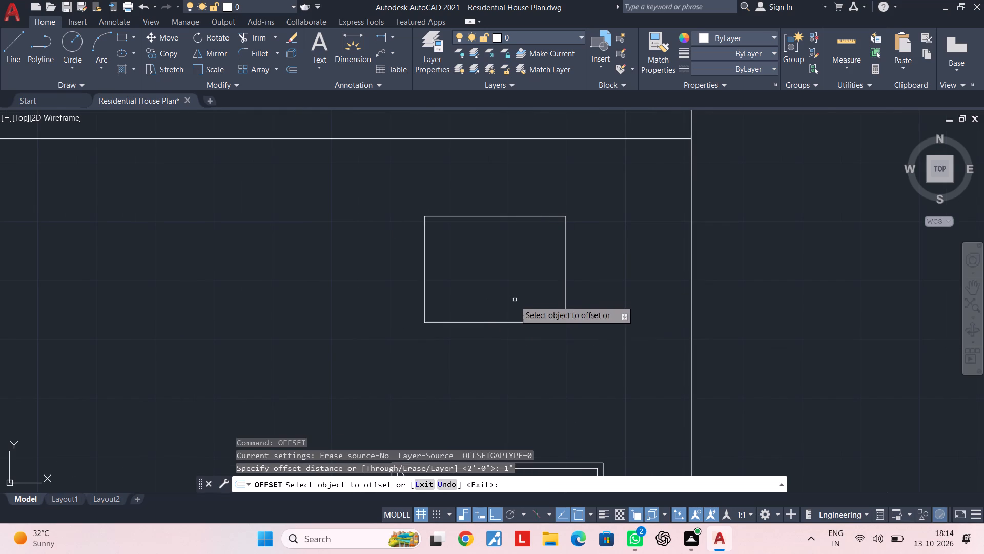
{"action": "left_click", "coordinate": [511, 323]}
{"action": "left_click", "coordinate": [481, 259]}
{"action": "key", "text": "Escape"}
{"action": "key", "text": "Escape"}
Draw a vertical centre line across the small window from its outer top midpoint to its outer bottom edge.
{"action": "type", "text": "L"}
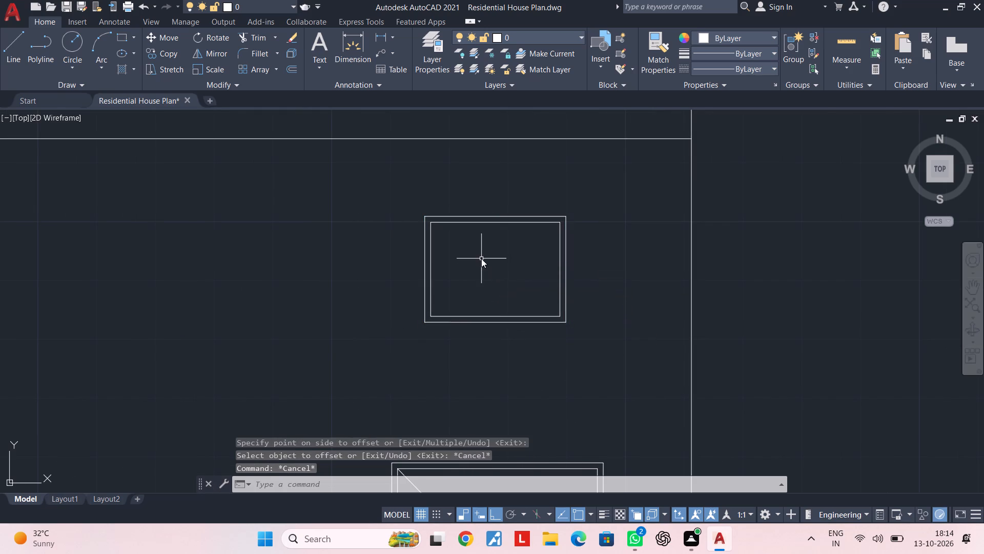
{"action": "key", "text": "space"}
{"action": "left_click", "coordinate": [493, 215]}
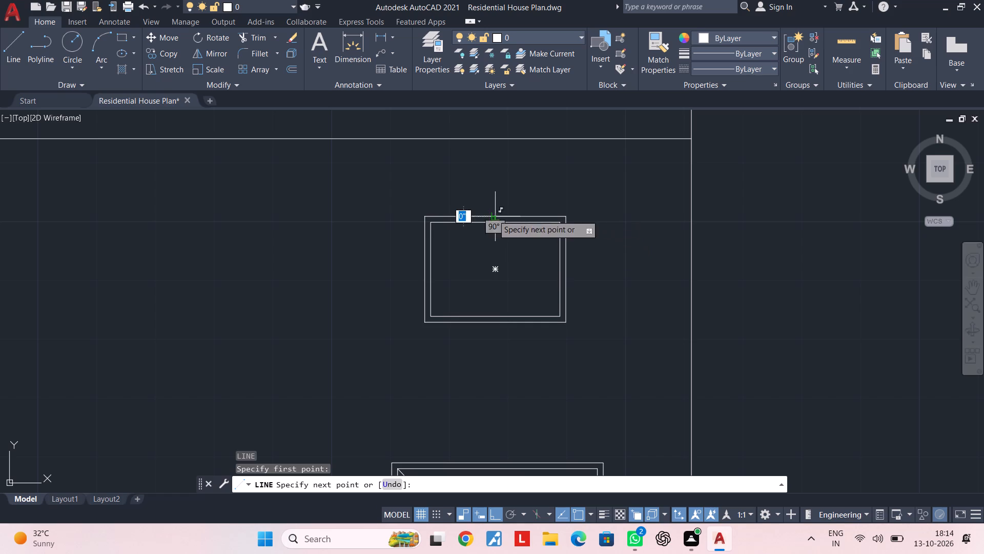
{"action": "left_click", "coordinate": [496, 325]}
{"action": "key", "text": "Escape"}
{"action": "key", "text": "Escape"}
{"action": "key", "text": "Escape"}
{"action": "key", "text": "Escape"}
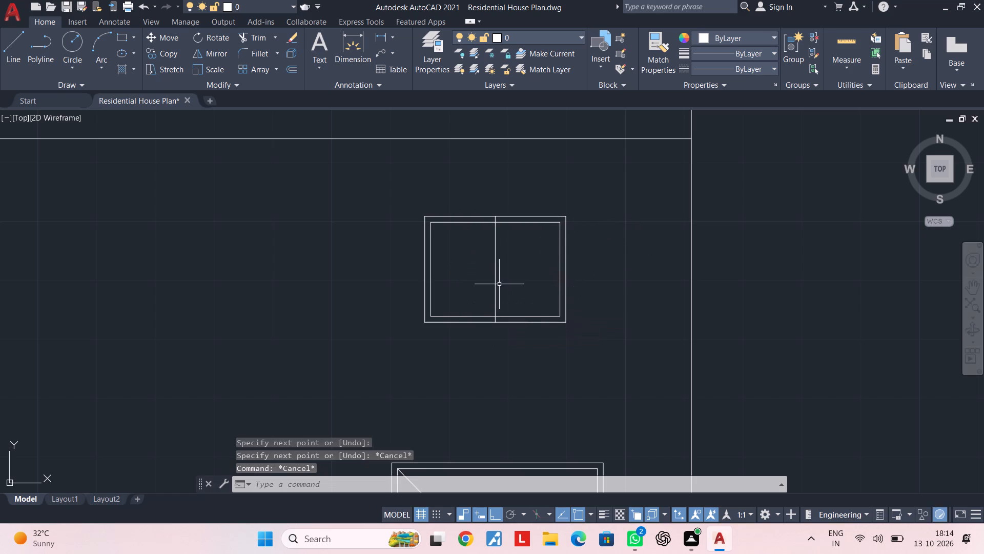
{"action": "key", "text": "Escape"}
{"action": "key", "text": "Escape"}
Copy the small window with its frame and centre line straight down about 10'-3", below the upper door.
{"action": "scroll", "coordinate": [501, 315], "scroll_direction": "down", "scroll_amount": 1}
{"action": "middle_click_drag", "start_coordinate": [501, 315], "coordinate": [502, 279]}
{"action": "key", "text": "Escape"}
{"action": "key", "text": "Escape"}
{"action": "left_click", "coordinate": [569, 184]}
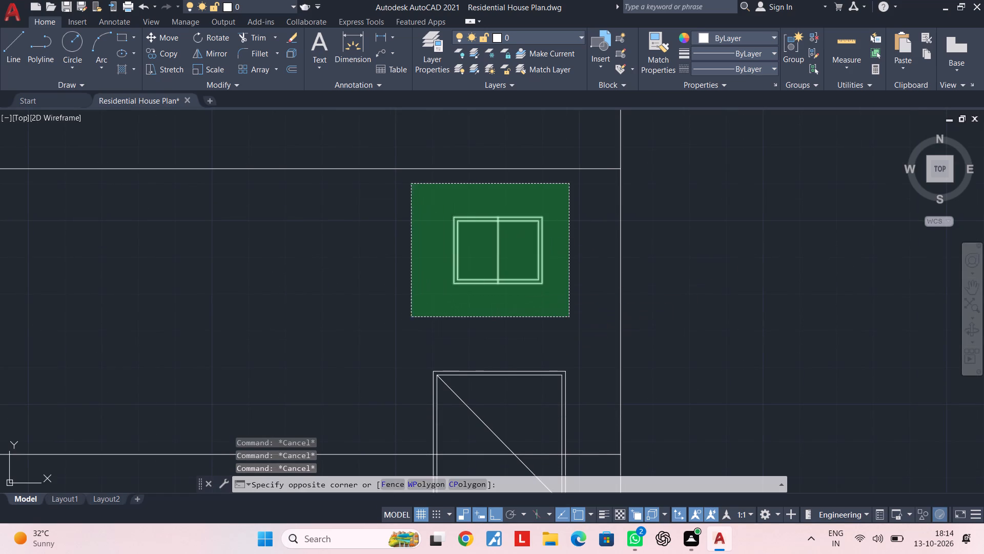
{"action": "left_click", "coordinate": [411, 317]}
{"action": "type", "text": "CO"}
{"action": "key", "text": "space"}
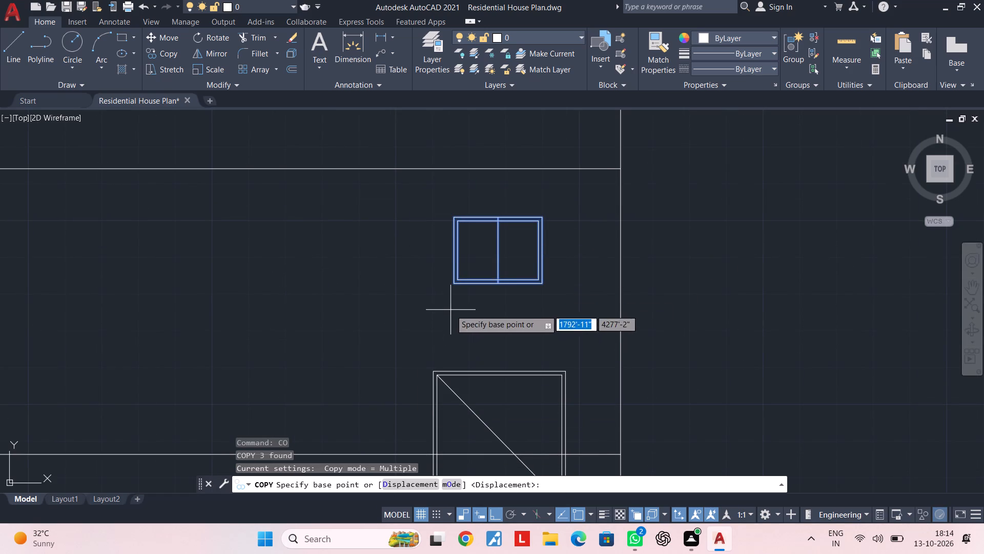
{"action": "left_click", "coordinate": [499, 253]}
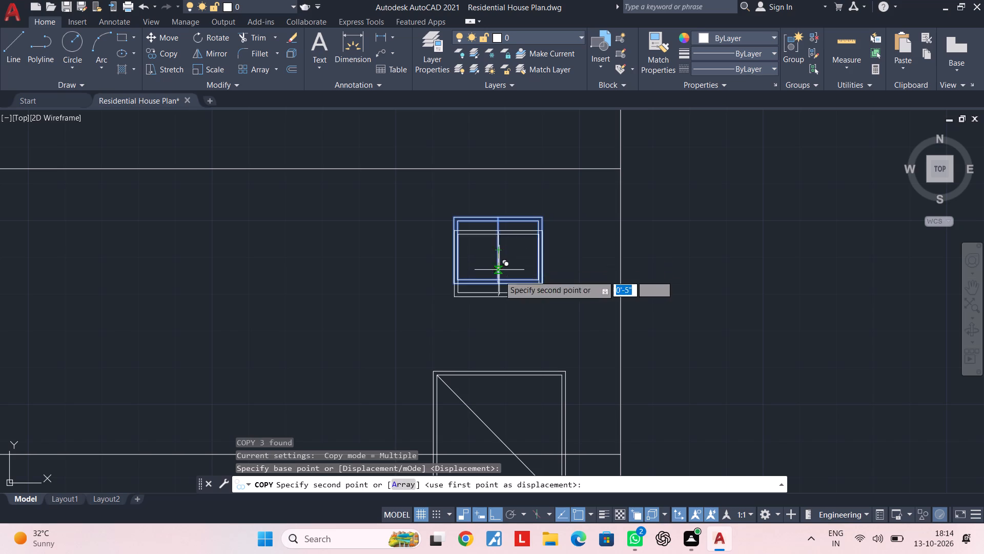
{"action": "middle_click_drag", "start_coordinate": [507, 336], "coordinate": [494, 183]}
{"action": "scroll", "coordinate": [493, 331], "scroll_direction": "down", "scroll_amount": 2}
{"action": "middle_click_drag", "start_coordinate": [493, 336], "coordinate": [488, 164]}
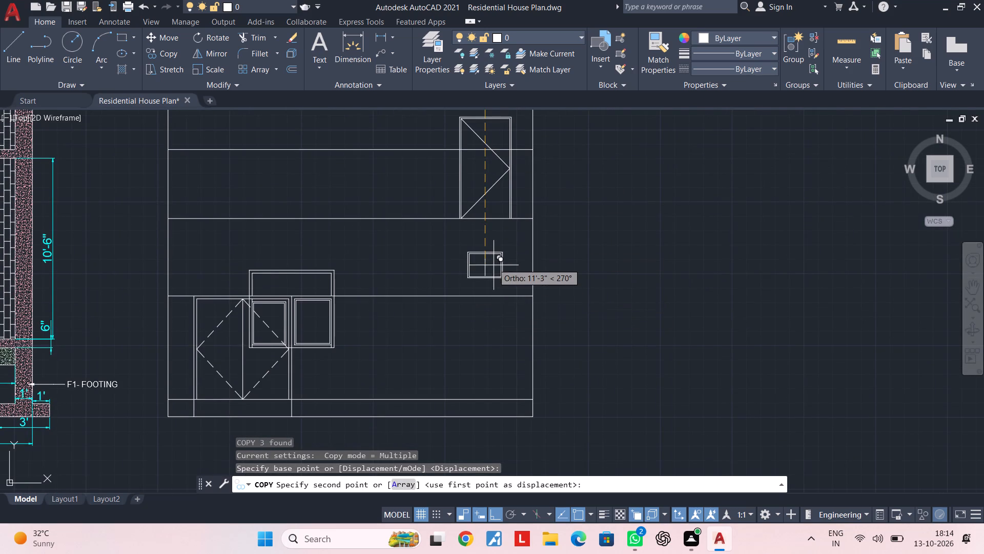
{"action": "scroll", "coordinate": [493, 255], "scroll_direction": "up", "scroll_amount": 2}
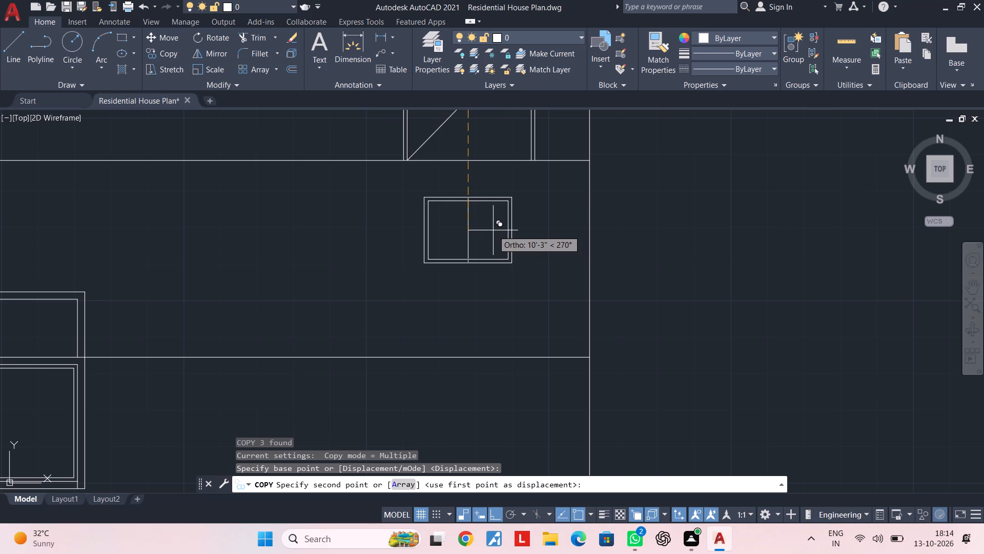
{"action": "left_click", "coordinate": [493, 233]}
{"action": "key", "text": "Escape"}
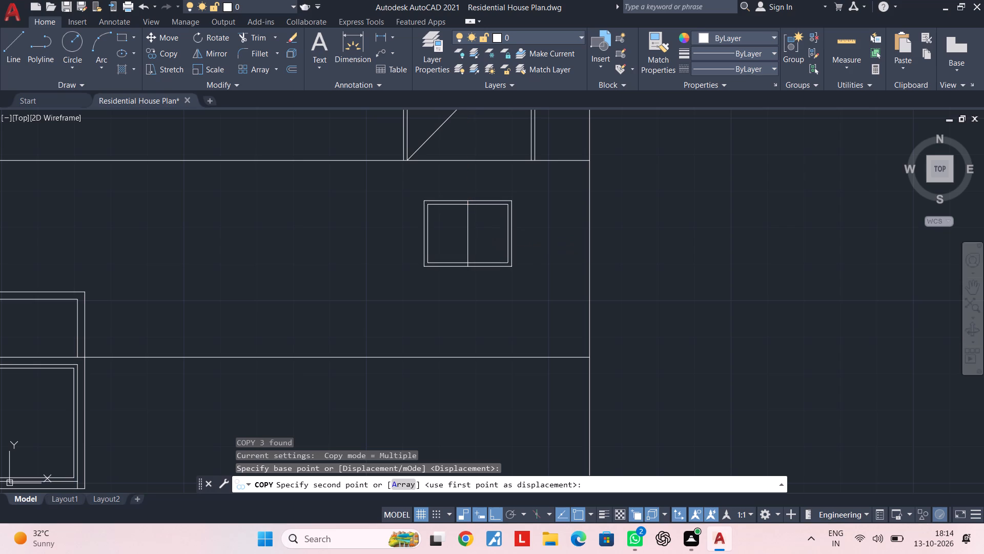
{"action": "key", "text": "Escape"}
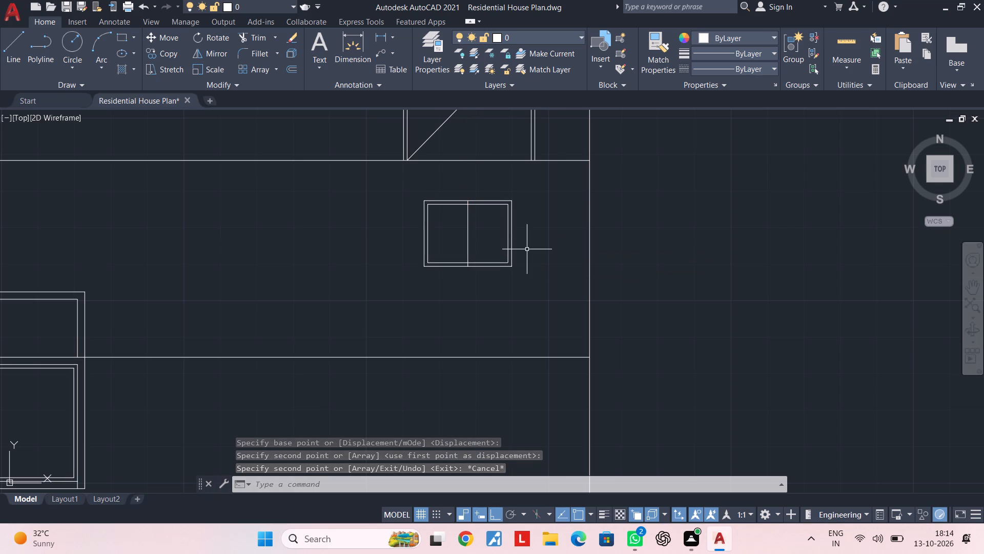
Examine the placement of the small windows and upper door in the new drawing, comparing it with the adjacent section.
{"action": "scroll", "coordinate": [524, 259], "scroll_direction": "down", "scroll_amount": 3}
{"action": "middle_click_drag", "start_coordinate": [525, 250], "coordinate": [529, 360]}
{"action": "scroll", "coordinate": [527, 249], "scroll_direction": "up", "scroll_amount": 1}
{"action": "middle_click_drag", "start_coordinate": [509, 260], "coordinate": [520, 344]}
{"action": "scroll", "coordinate": [520, 334], "scroll_direction": "up", "scroll_amount": 1}
{"action": "middle_click_drag", "start_coordinate": [491, 318], "coordinate": [547, 310]}
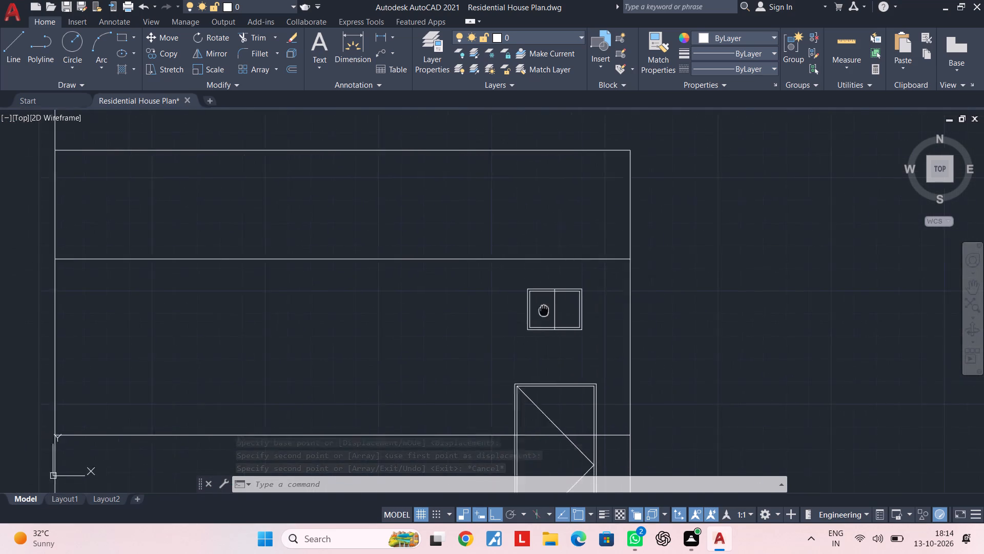
{"action": "middle_click_drag", "start_coordinate": [547, 310], "coordinate": [558, 310]}
{"action": "key", "text": "Escape"}
{"action": "scroll", "coordinate": [515, 286], "scroll_direction": "down", "scroll_amount": 2}
{"action": "middle_click_drag", "start_coordinate": [515, 286], "coordinate": [539, 278]}
{"action": "middle_click_drag", "start_coordinate": [528, 276], "coordinate": [523, 303]}
{"action": "key", "text": "Escape"}
{"action": "key", "text": "Escape"}
{"action": "middle_click_drag", "start_coordinate": [521, 302], "coordinate": [600, 291]}
{"action": "key", "text": "Escape"}
{"action": "key", "text": "Escape"}
{"action": "middle_click_drag", "start_coordinate": [592, 293], "coordinate": [589, 295]}
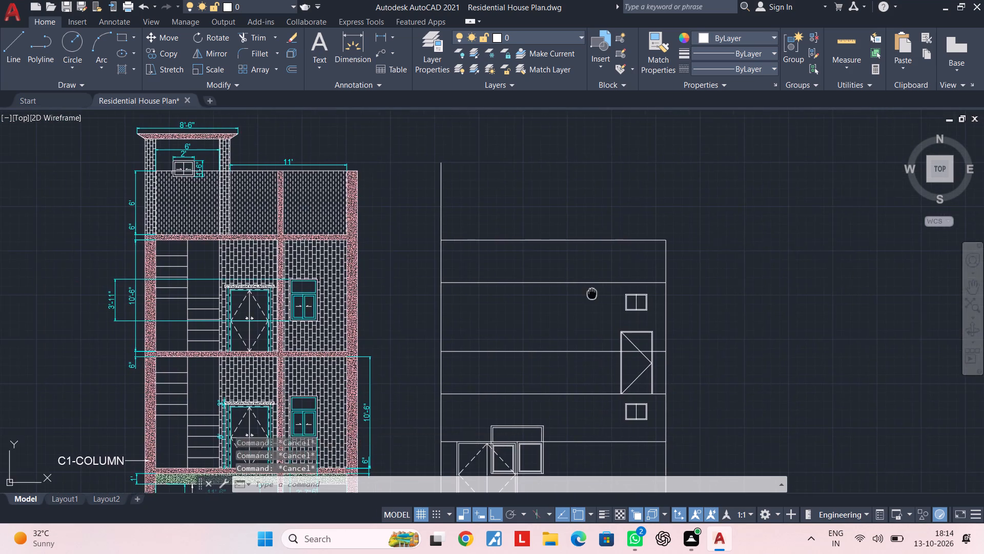
{"action": "middle_click_drag", "start_coordinate": [589, 295], "coordinate": [490, 309]}
{"action": "key", "text": "Escape"}
{"action": "key", "text": "Escape"}
{"action": "middle_click_drag", "start_coordinate": [508, 354], "coordinate": [513, 325]}
{"action": "key", "text": "Escape"}
{"action": "scroll", "coordinate": [505, 330], "scroll_direction": "up", "scroll_amount": 2}
{"action": "middle_click_drag", "start_coordinate": [503, 327], "coordinate": [569, 306]}
{"action": "key", "text": "Escape"}
{"action": "key", "text": "Escape"}
{"action": "key", "text": "Escape"}
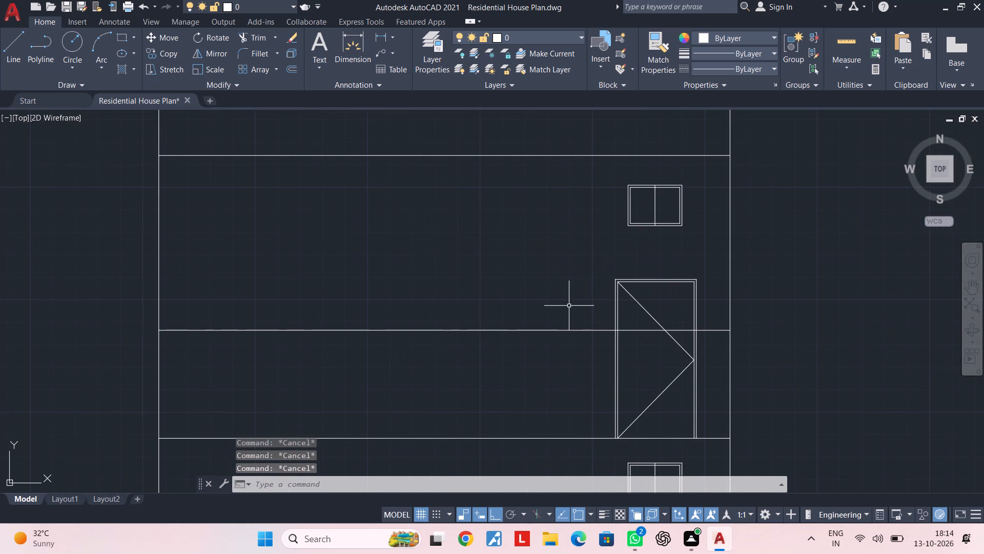
{"action": "key", "text": "Escape"}
{"action": "key", "text": "Escape"}
{"action": "key", "text": "Escape"}
{"action": "key", "text": "Escape"}
{"action": "key", "text": "Escape"}
Copy the two-pane window with its upper panel and the adjoining inner door-frame lines straight up about 10'-7" to the floor above.
{"action": "middle_click_drag", "start_coordinate": [589, 375], "coordinate": [575, 149]}
{"action": "scroll", "coordinate": [509, 247], "scroll_direction": "down", "scroll_amount": 1}
{"action": "middle_click_drag", "start_coordinate": [509, 247], "coordinate": [591, 206]}
{"action": "scroll", "coordinate": [541, 239], "scroll_direction": "up", "scroll_amount": 2}
{"action": "middle_click_drag", "start_coordinate": [512, 290], "coordinate": [636, 230]}
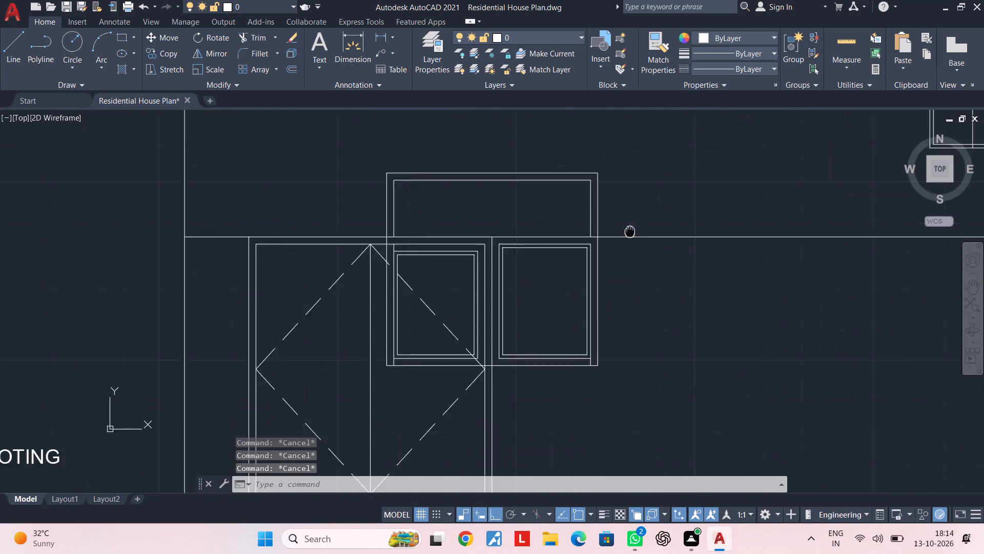
{"action": "middle_click_drag", "start_coordinate": [636, 230], "coordinate": [642, 230]}
{"action": "scroll", "coordinate": [615, 256], "scroll_direction": "up", "scroll_amount": 1}
{"action": "left_click", "coordinate": [666, 259]}
{"action": "left_click", "coordinate": [556, 312]}
{"action": "middle_click_drag", "start_coordinate": [565, 304], "coordinate": [629, 249]}
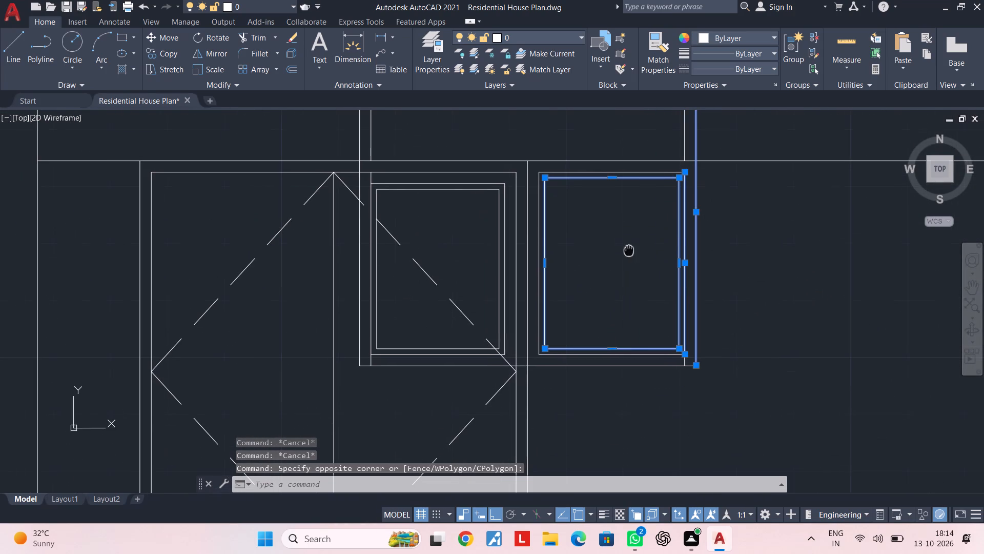
{"action": "left_click_drag", "start_coordinate": [620, 385], "coordinate": [614, 379]}
{"action": "left_click", "coordinate": [607, 322]}
{"action": "scroll", "coordinate": [482, 342], "scroll_direction": "up", "scroll_amount": 2}
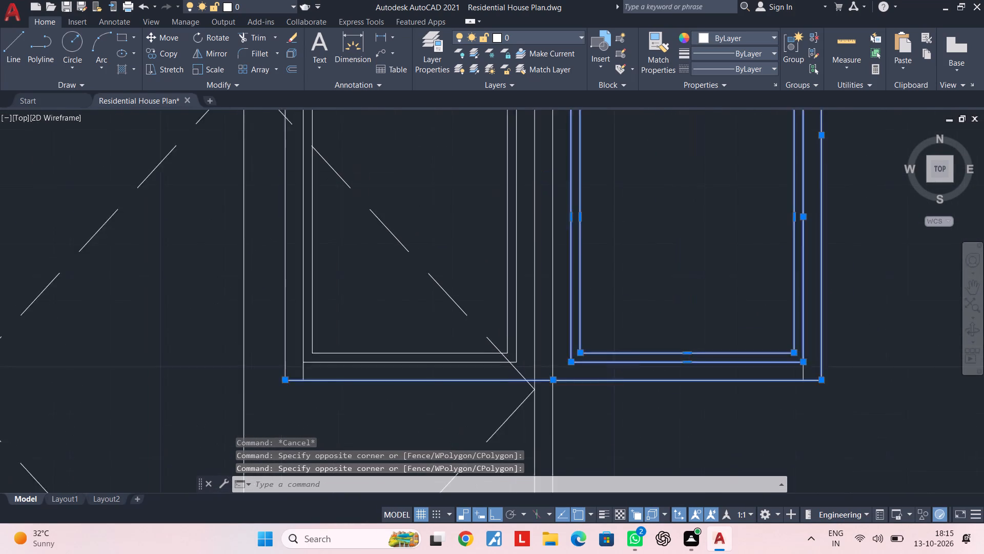
{"action": "left_click", "coordinate": [453, 341]}
{"action": "left_click", "coordinate": [417, 386]}
{"action": "scroll", "coordinate": [360, 345], "scroll_direction": "down", "scroll_amount": 2}
{"action": "middle_click_drag", "start_coordinate": [364, 344], "coordinate": [482, 331]}
{"action": "scroll", "coordinate": [442, 308], "scroll_direction": "up", "scroll_amount": 1}
{"action": "middle_click_drag", "start_coordinate": [442, 307], "coordinate": [449, 334]}
{"action": "left_click", "coordinate": [387, 340]}
{"action": "left_click", "coordinate": [361, 343]}
{"action": "scroll", "coordinate": [399, 395], "scroll_direction": "up", "scroll_amount": 3}
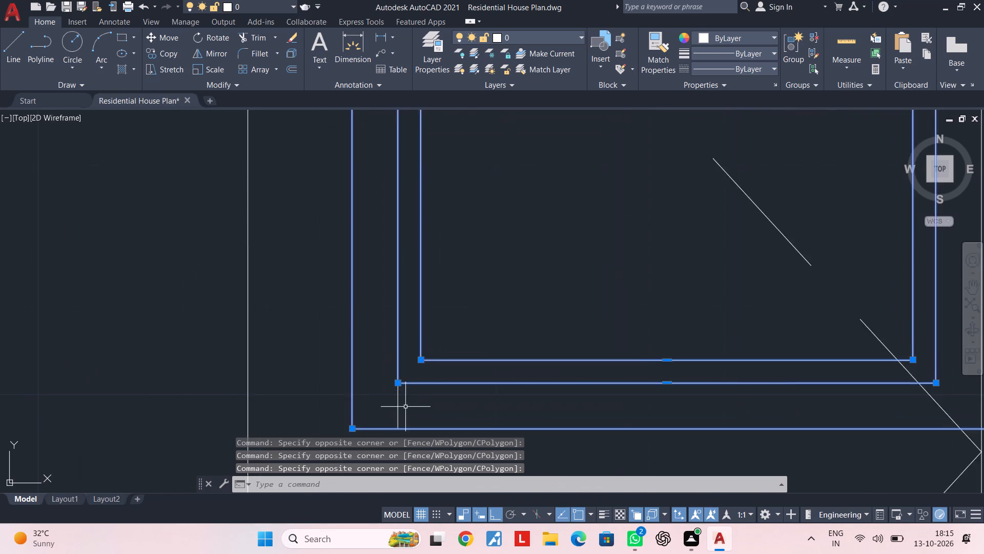
{"action": "left_click", "coordinate": [412, 409]}
{"action": "left_click", "coordinate": [363, 410]}
{"action": "scroll", "coordinate": [393, 400], "scroll_direction": "down", "scroll_amount": 5}
{"action": "middle_click_drag", "start_coordinate": [437, 341], "coordinate": [442, 418]}
{"action": "scroll", "coordinate": [459, 359], "scroll_direction": "up", "scroll_amount": 2}
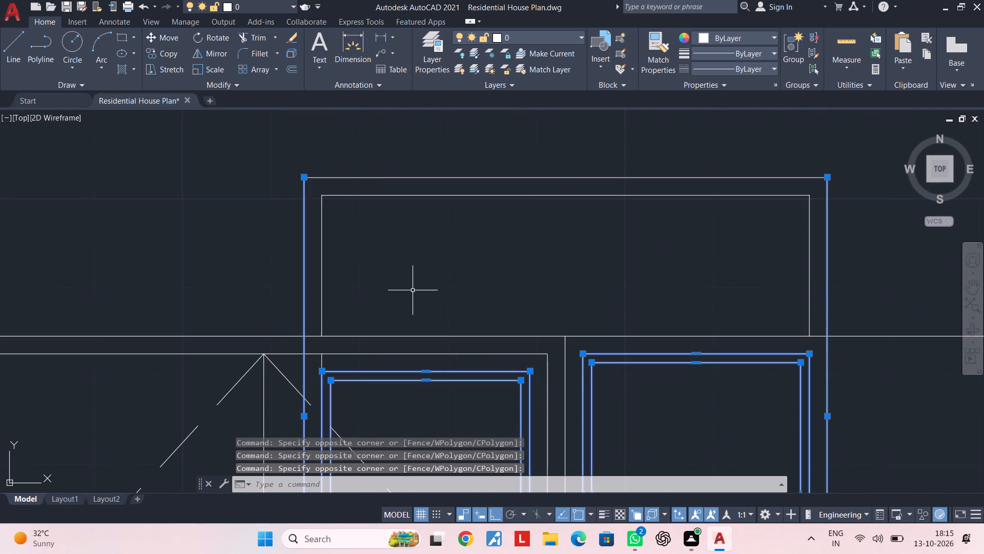
{"action": "left_click", "coordinate": [413, 286]}
{"action": "left_click", "coordinate": [266, 293]}
{"action": "left_click", "coordinate": [481, 256]}
{"action": "left_click", "coordinate": [441, 156]}
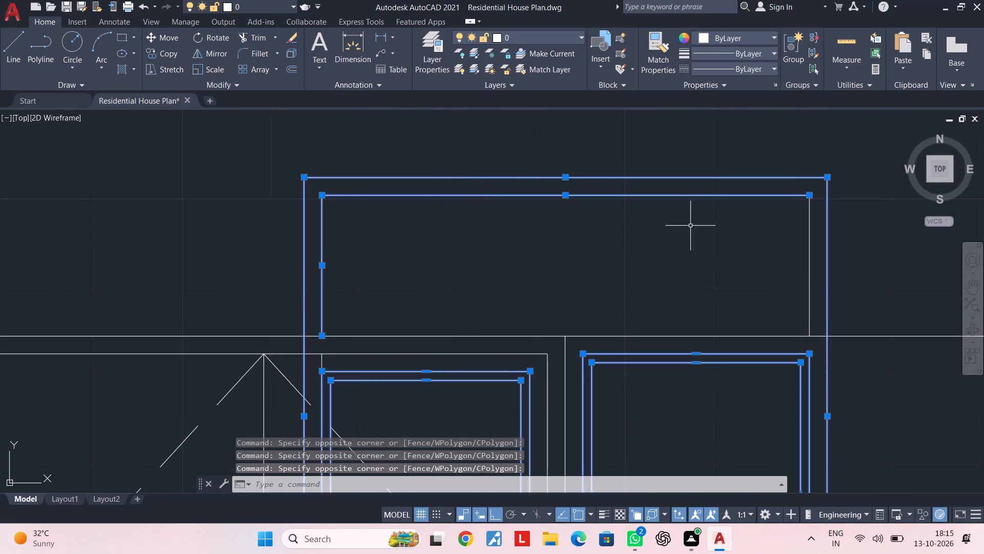
{"action": "middle_click_drag", "start_coordinate": [691, 226], "coordinate": [544, 200]}
{"action": "left_click", "coordinate": [708, 190]}
{"action": "left_click", "coordinate": [610, 238]}
{"action": "scroll", "coordinate": [557, 248], "scroll_direction": "down", "scroll_amount": 2}
{"action": "middle_click_drag", "start_coordinate": [557, 248], "coordinate": [508, 254]}
{"action": "scroll", "coordinate": [454, 313], "scroll_direction": "up", "scroll_amount": 2}
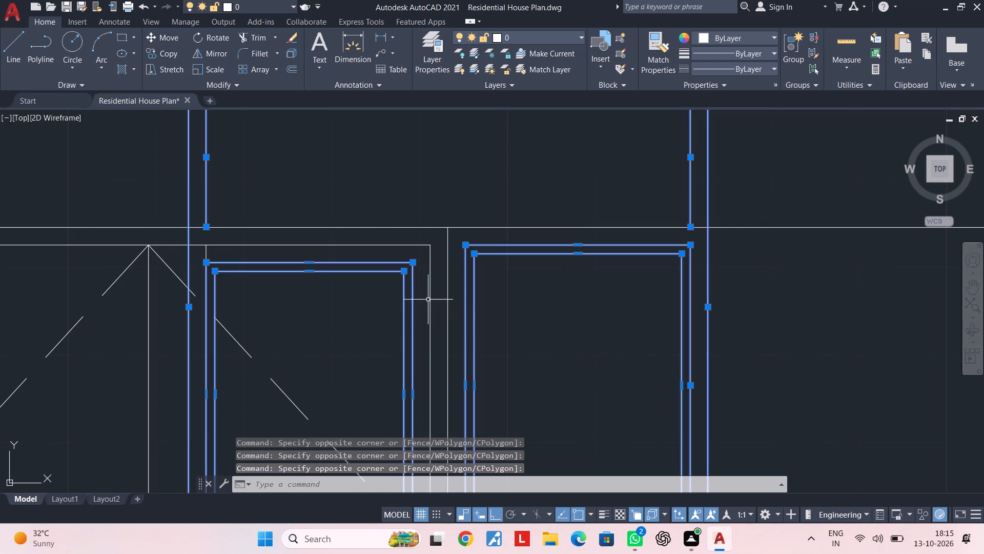
{"action": "left_click", "coordinate": [428, 300]}
{"action": "left_click", "coordinate": [421, 246]}
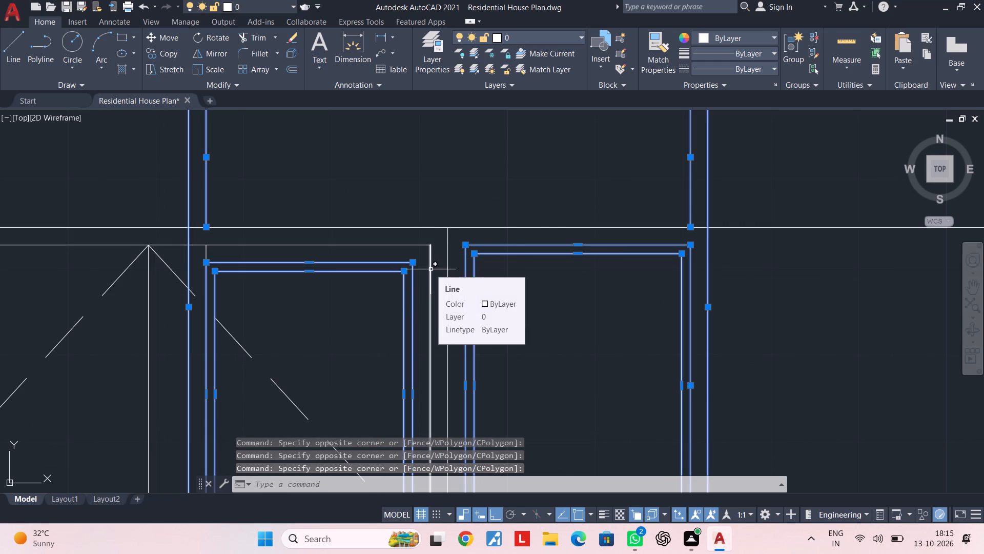
{"action": "scroll", "coordinate": [572, 349], "scroll_direction": "down", "scroll_amount": 1}
{"action": "scroll", "coordinate": [482, 290], "scroll_direction": "up", "scroll_amount": 2}
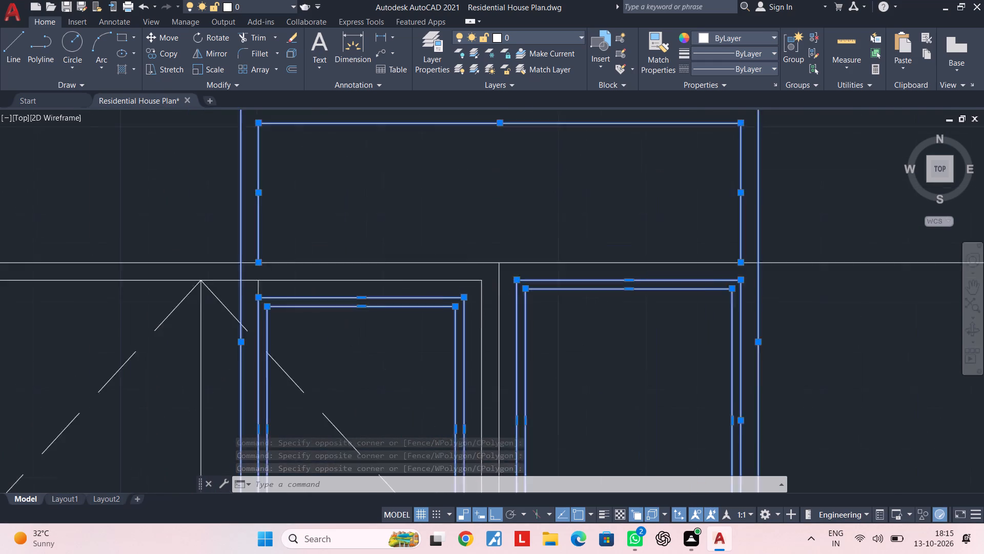
{"action": "left_click", "coordinate": [482, 273]}
{"action": "left_click", "coordinate": [466, 281]}
{"action": "scroll", "coordinate": [466, 281], "scroll_direction": "down", "scroll_amount": 2}
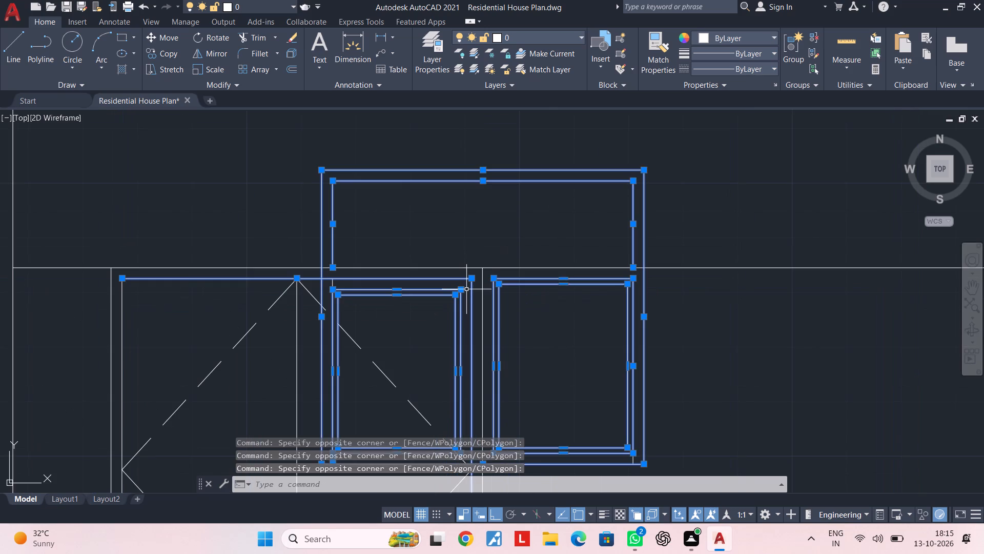
{"action": "middle_click_drag", "start_coordinate": [466, 290], "coordinate": [460, 229]}
{"action": "scroll", "coordinate": [546, 280], "scroll_direction": "down", "scroll_amount": 1}
{"action": "middle_click_drag", "start_coordinate": [546, 280], "coordinate": [526, 197]}
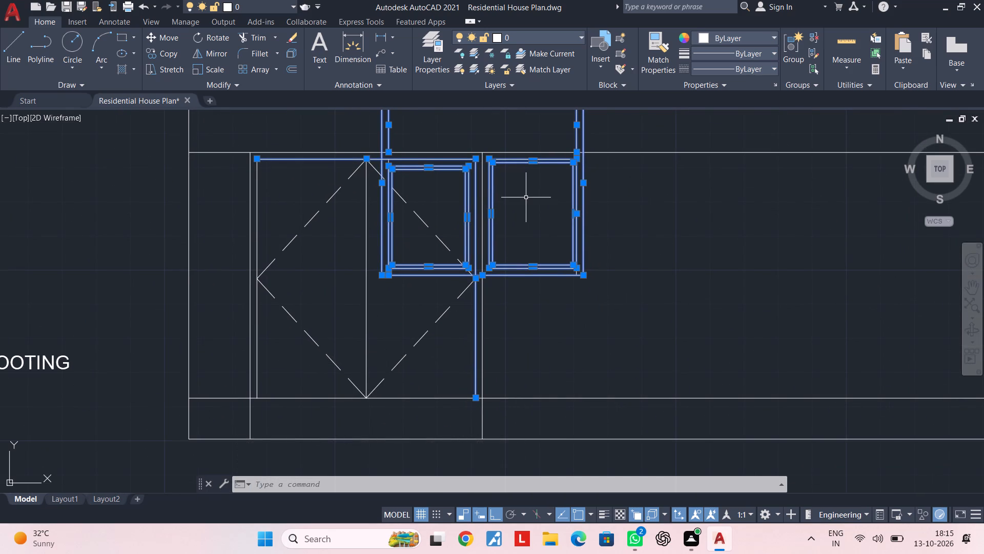
{"action": "type", "text": "CO"}
{"action": "key", "text": "space"}
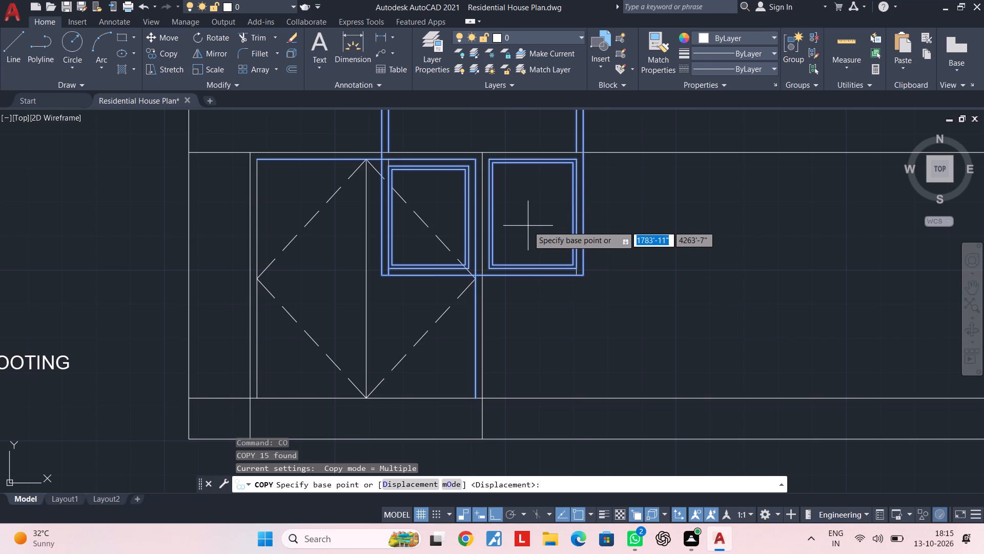
{"action": "left_click", "coordinate": [528, 226]}
{"action": "scroll", "coordinate": [528, 183], "scroll_direction": "down", "scroll_amount": 1}
{"action": "middle_click_drag", "start_coordinate": [528, 183], "coordinate": [530, 277]}
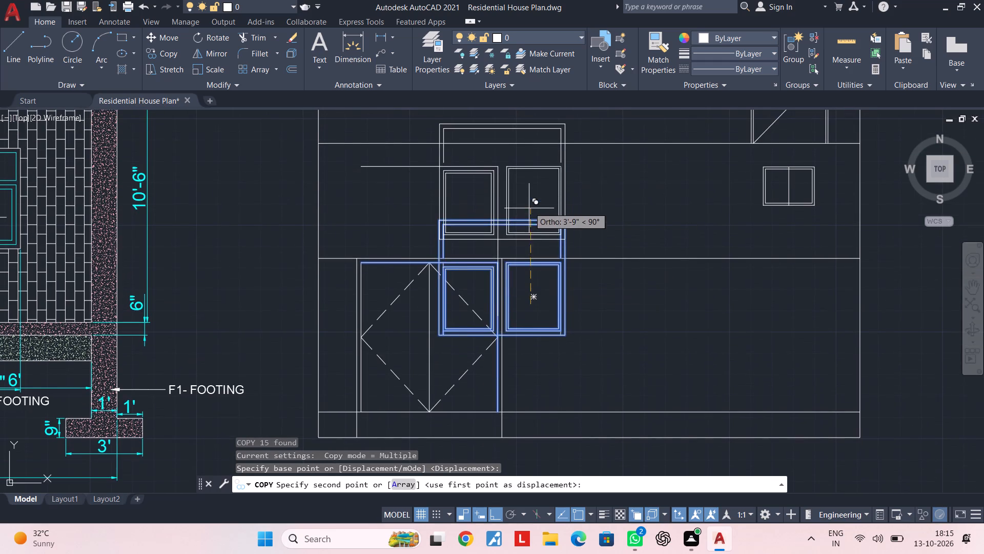
{"action": "middle_click_drag", "start_coordinate": [529, 206], "coordinate": [532, 314]}
{"action": "middle_click_drag", "start_coordinate": [529, 245], "coordinate": [533, 340]}
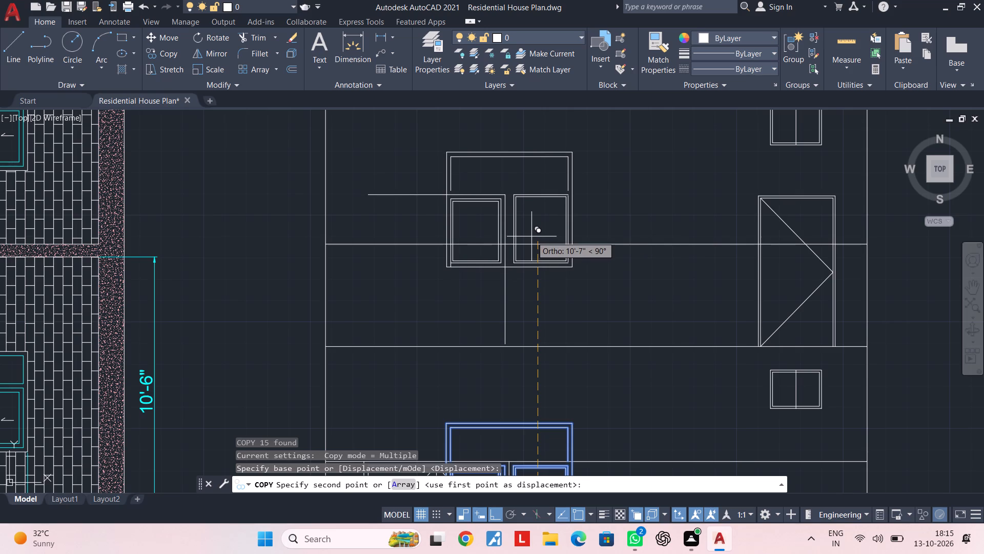
{"action": "scroll", "coordinate": [531, 236], "scroll_direction": "up", "scroll_amount": 1}
{"action": "left_click", "coordinate": [531, 236]}
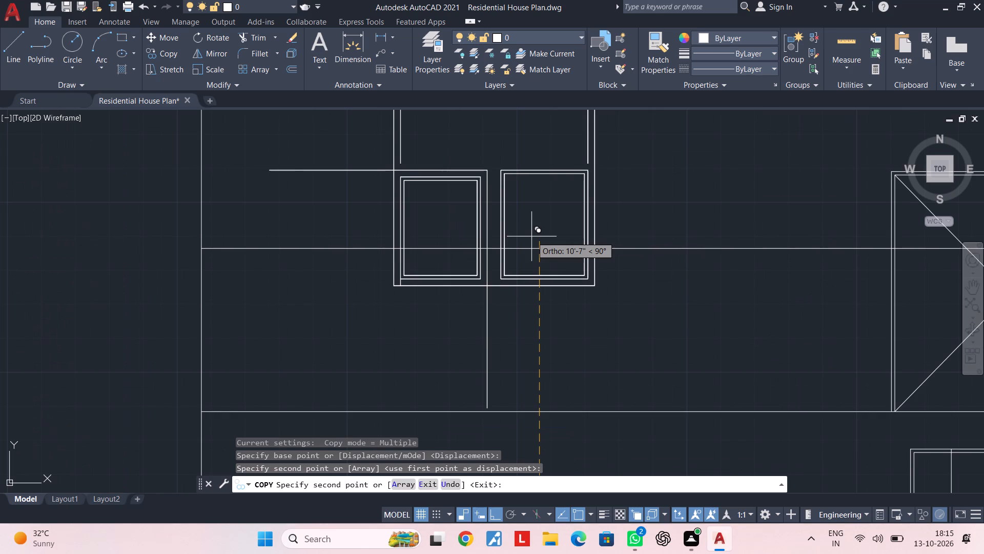
{"action": "key", "text": "Escape"}
{"action": "key", "text": "Escape"}
{"action": "key", "text": "Escape"}
Trim the copied door-frame lines that extend below and to the left of the upper window's outer frame.
{"action": "middle_click_drag", "start_coordinate": [501, 308], "coordinate": [502, 326]}
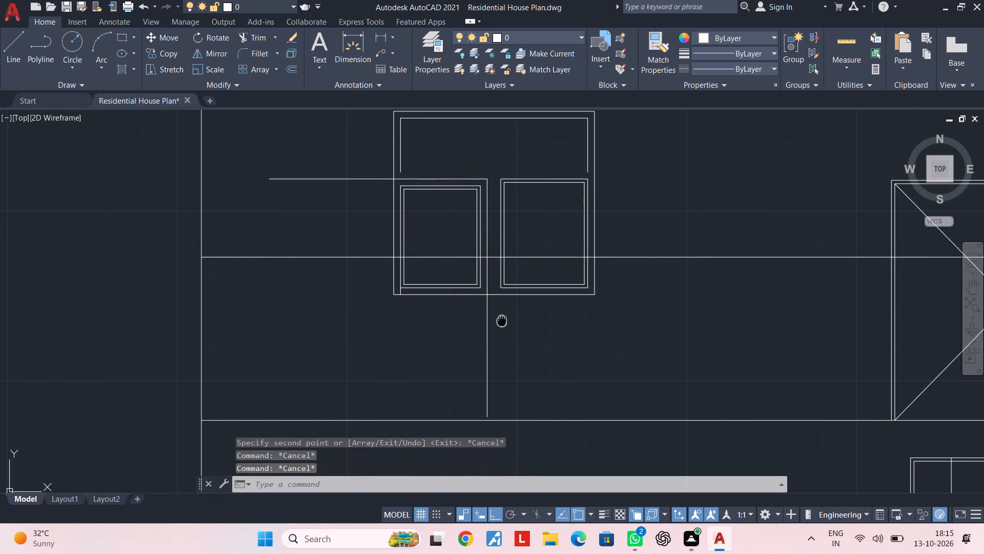
{"action": "middle_click_drag", "start_coordinate": [502, 326], "coordinate": [503, 333]}
{"action": "key", "text": "Escape"}
{"action": "key", "text": "Escape"}
{"action": "key", "text": "Escape"}
{"action": "type", "text": "TR"}
{"action": "key", "text": "space"}
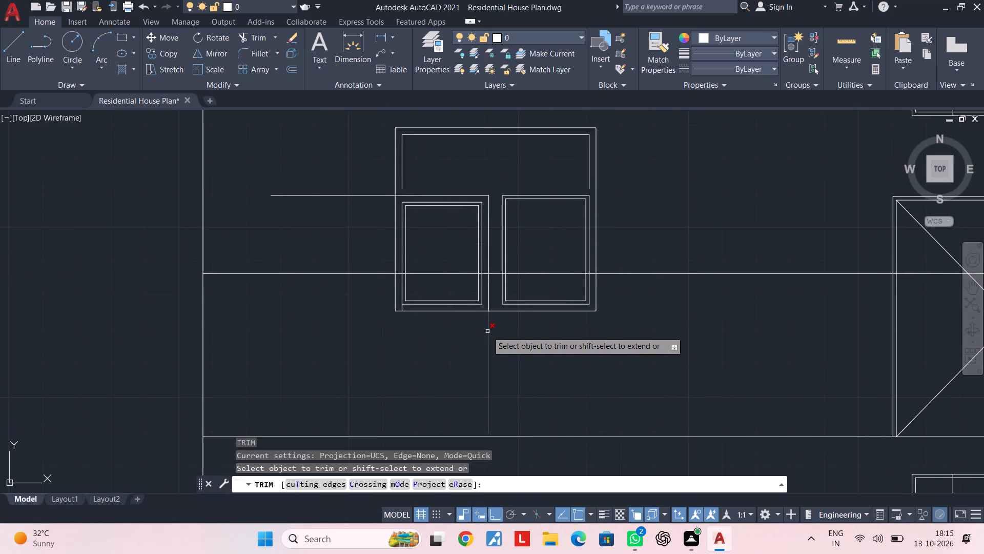
{"action": "left_click", "coordinate": [487, 331]}
{"action": "middle_click_drag", "start_coordinate": [446, 340], "coordinate": [500, 399]}
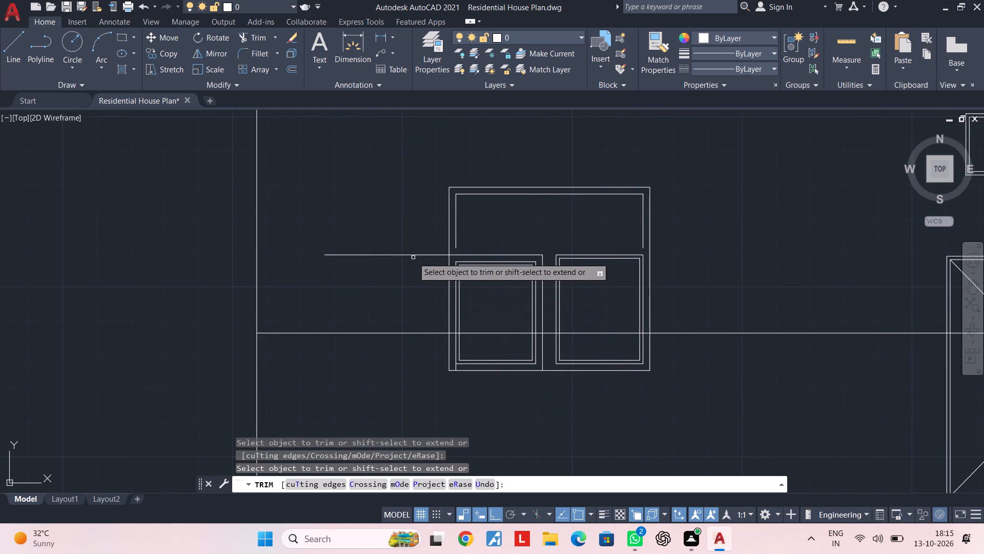
{"action": "left_click", "coordinate": [413, 255]}
{"action": "key", "text": "Escape"}
{"action": "key", "text": "Escape"}
Draw a horizontal line closing the bottom of the copied window's upper panel between its two inner side lines.
{"action": "scroll", "coordinate": [464, 249], "scroll_direction": "up", "scroll_amount": 2}
{"action": "middle_click_drag", "start_coordinate": [466, 246], "coordinate": [406, 280]}
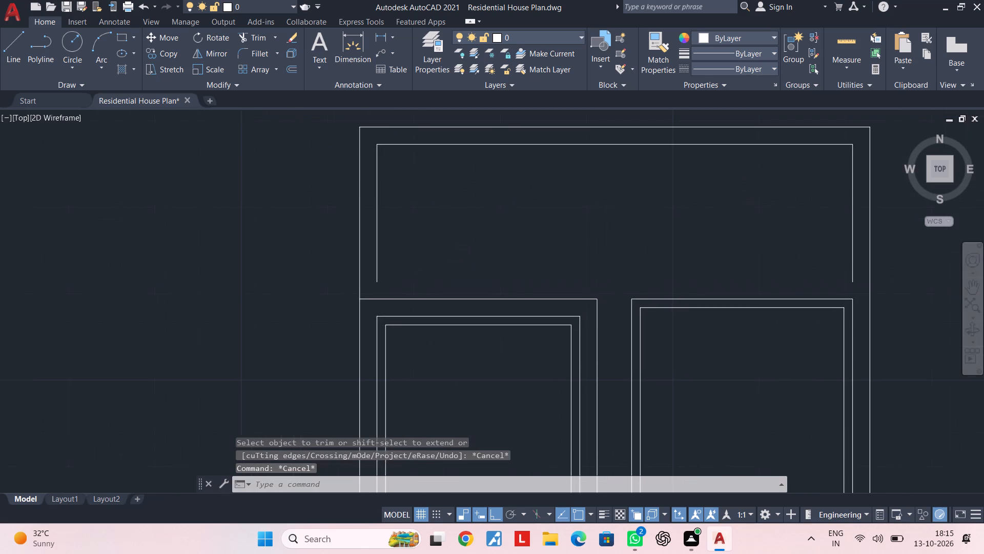
{"action": "key", "text": "Escape"}
{"action": "middle_click_drag", "start_coordinate": [492, 272], "coordinate": [439, 277]}
{"action": "key", "text": "Escape"}
{"action": "key", "text": "Escape"}
{"action": "key", "text": "Escape"}
{"action": "key", "text": "Escape"}
{"action": "key", "text": "Escape"}
{"action": "key", "text": "Escape"}
{"action": "key", "text": "Escape"}
{"action": "key", "text": "Escape"}
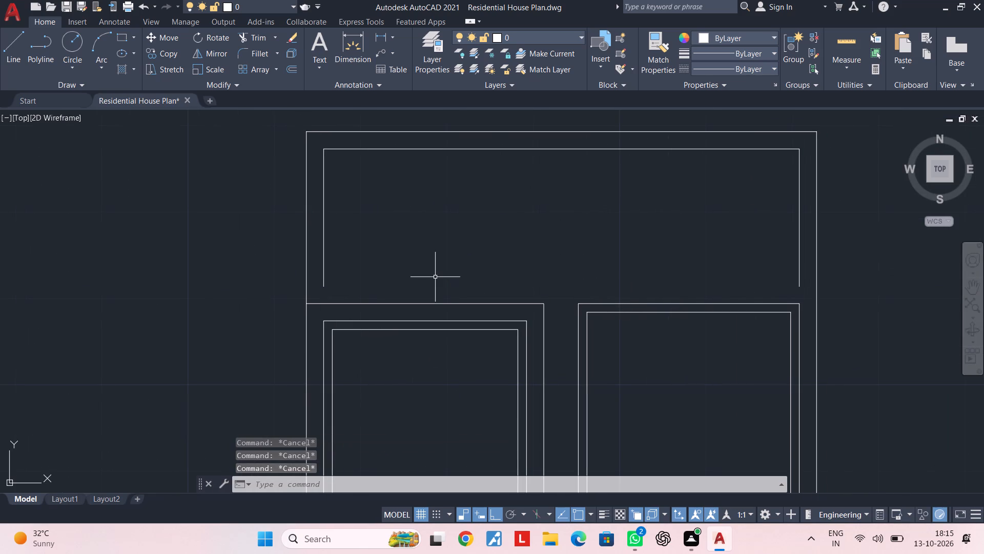
{"action": "key", "text": "l"}
{"action": "key", "text": "space"}
{"action": "left_click", "coordinate": [321, 286]}
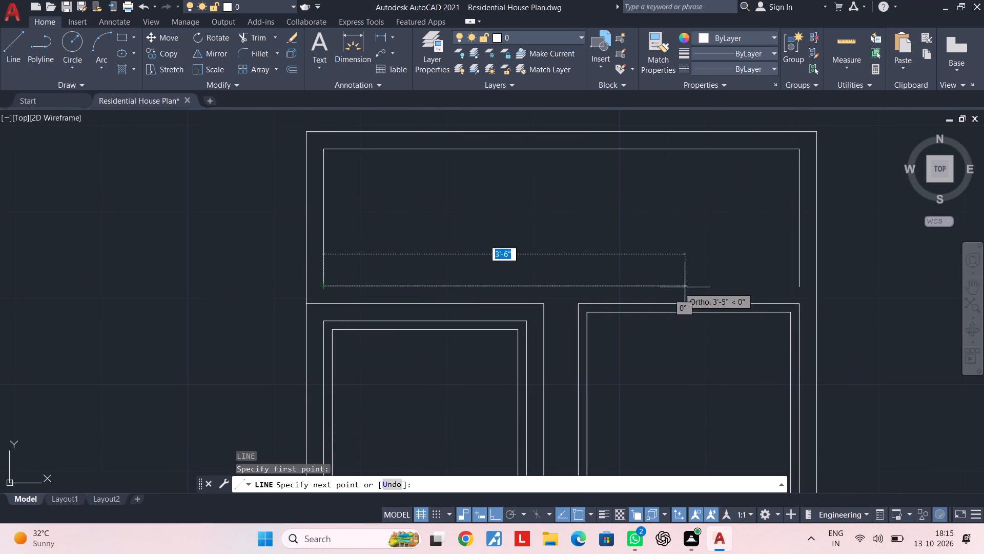
{"action": "left_click", "coordinate": [804, 289]}
{"action": "key", "text": "Escape"}
{"action": "key", "text": "Escape"}
{"action": "key", "text": "Escape"}
{"action": "middle_click_drag", "start_coordinate": [644, 302], "coordinate": [630, 246]}
{"action": "key", "text": "Escape"}
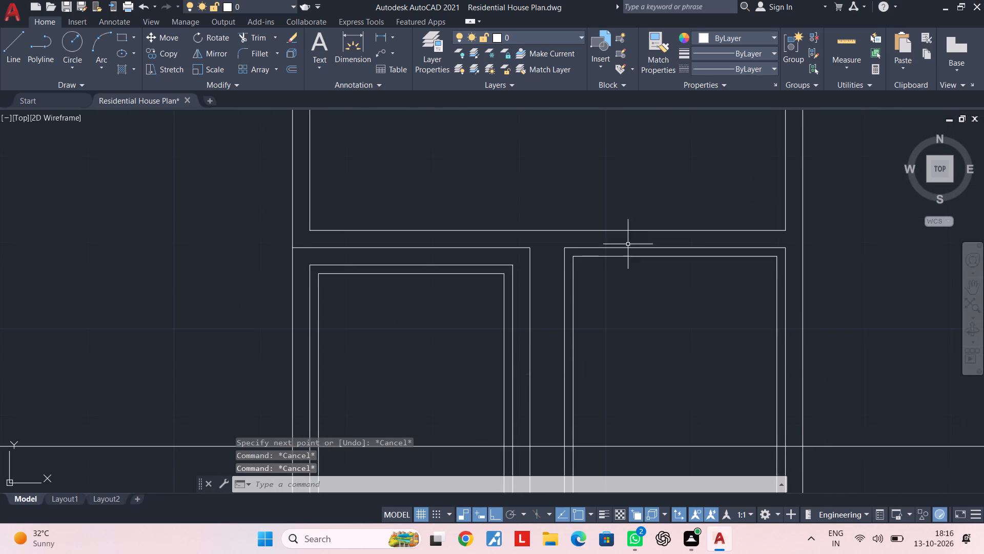
{"action": "middle_click_drag", "start_coordinate": [575, 283], "coordinate": [575, 250]}
{"action": "key", "text": "Escape"}
{"action": "key", "text": "Escape"}
{"action": "key", "text": "Escape"}
{"action": "key", "text": "Escape"}
{"action": "key", "text": "Escape"}
{"action": "key", "text": "Escape"}
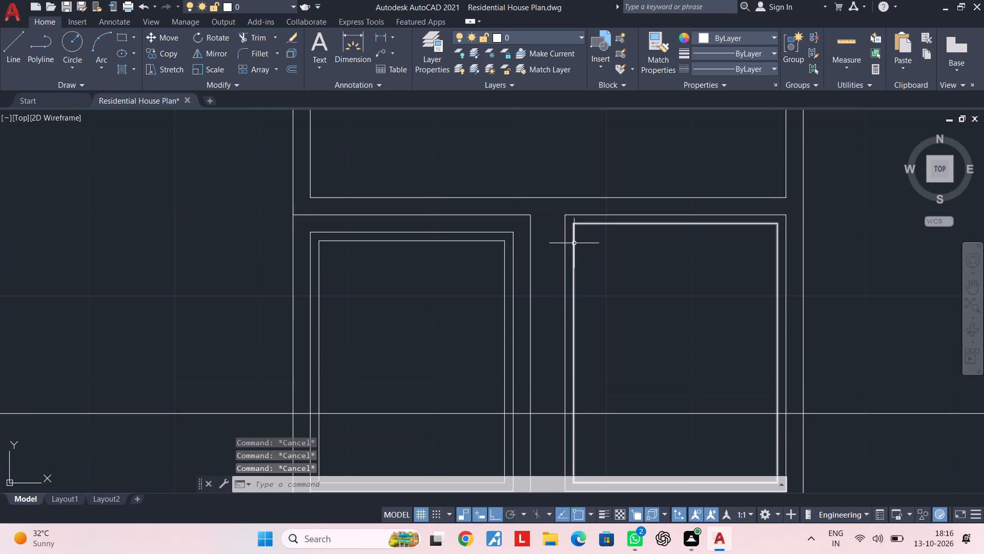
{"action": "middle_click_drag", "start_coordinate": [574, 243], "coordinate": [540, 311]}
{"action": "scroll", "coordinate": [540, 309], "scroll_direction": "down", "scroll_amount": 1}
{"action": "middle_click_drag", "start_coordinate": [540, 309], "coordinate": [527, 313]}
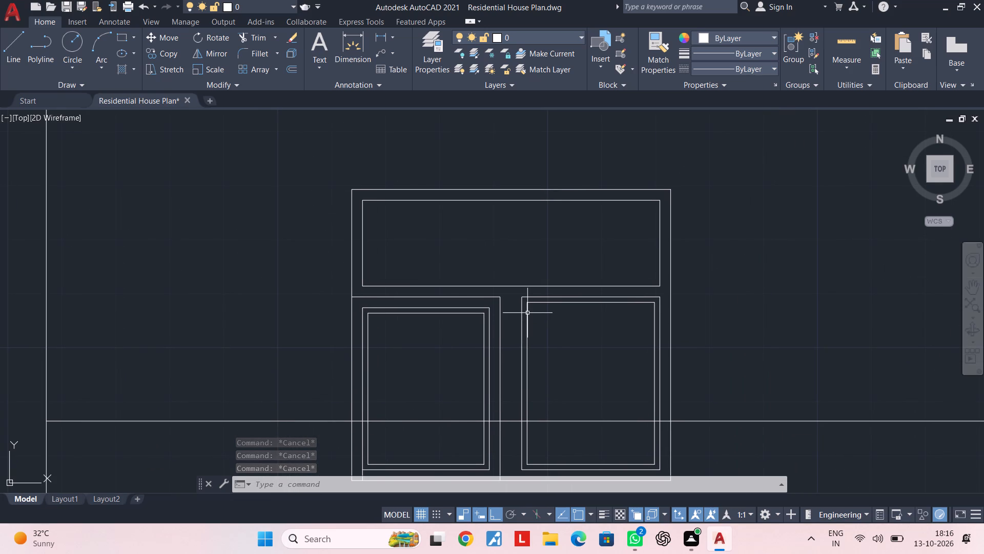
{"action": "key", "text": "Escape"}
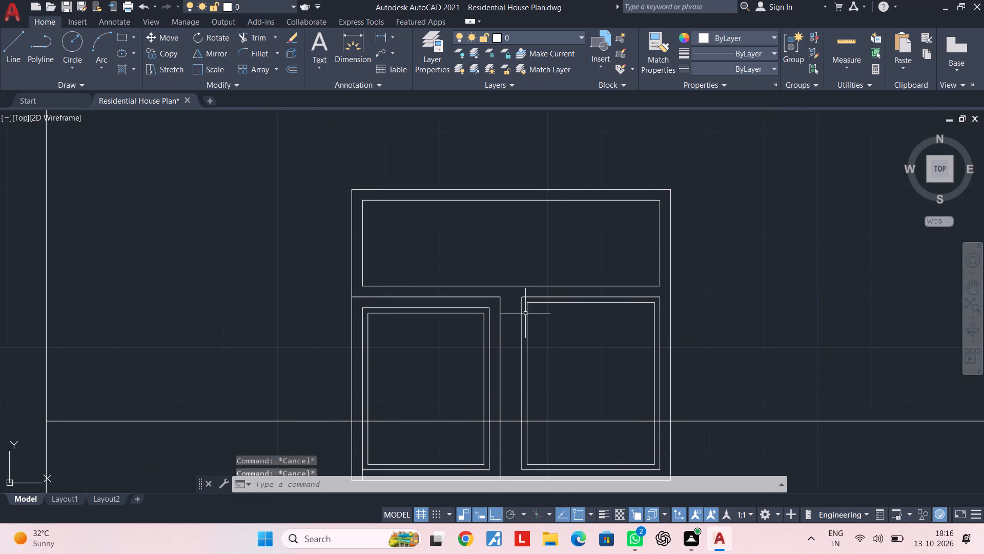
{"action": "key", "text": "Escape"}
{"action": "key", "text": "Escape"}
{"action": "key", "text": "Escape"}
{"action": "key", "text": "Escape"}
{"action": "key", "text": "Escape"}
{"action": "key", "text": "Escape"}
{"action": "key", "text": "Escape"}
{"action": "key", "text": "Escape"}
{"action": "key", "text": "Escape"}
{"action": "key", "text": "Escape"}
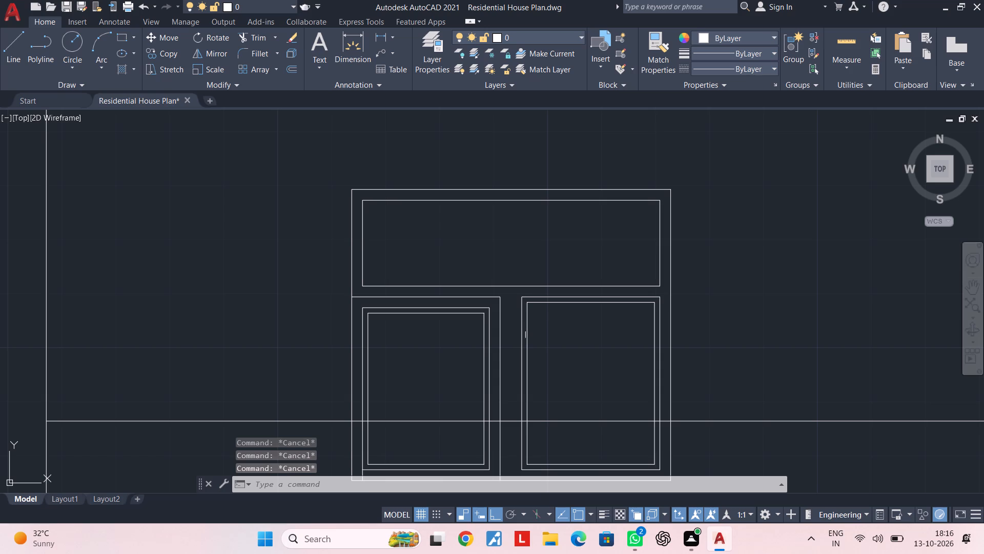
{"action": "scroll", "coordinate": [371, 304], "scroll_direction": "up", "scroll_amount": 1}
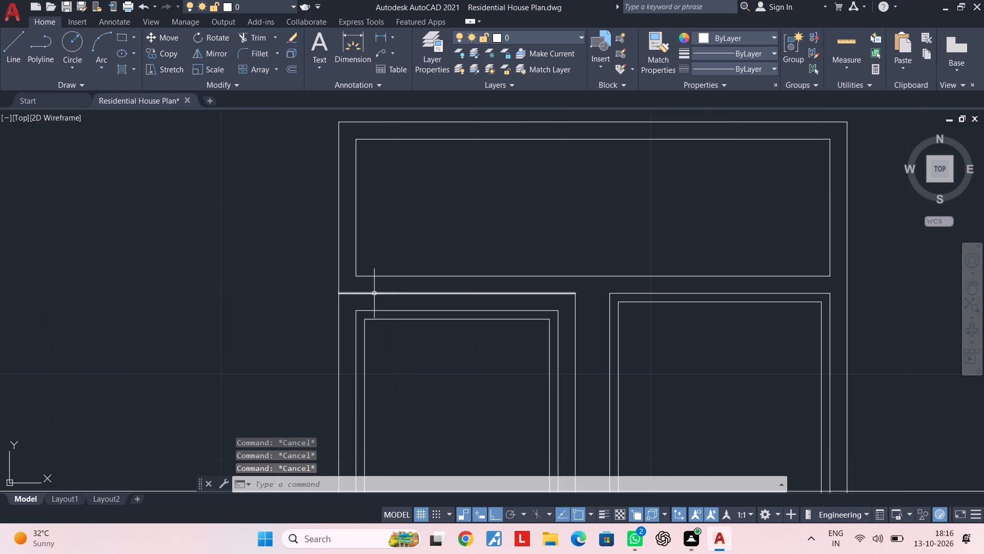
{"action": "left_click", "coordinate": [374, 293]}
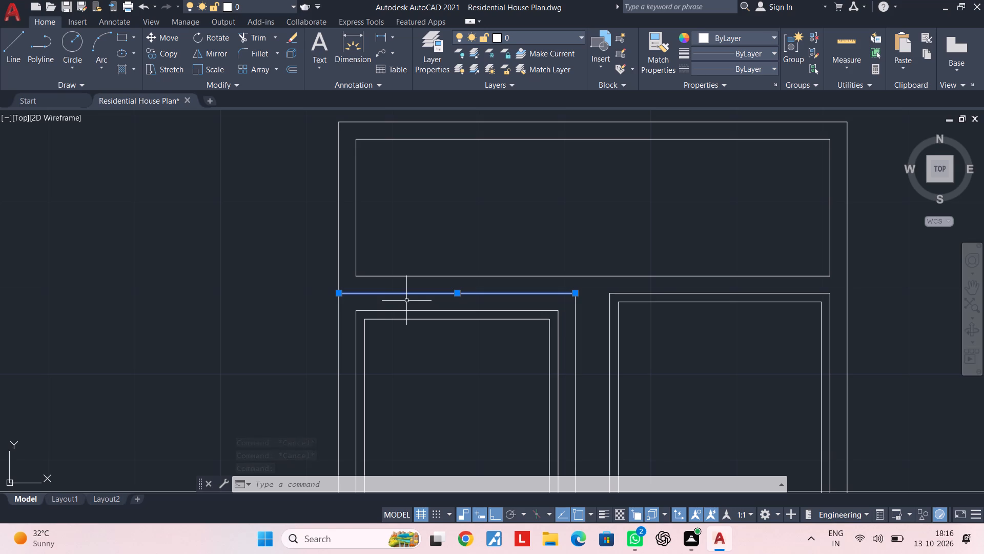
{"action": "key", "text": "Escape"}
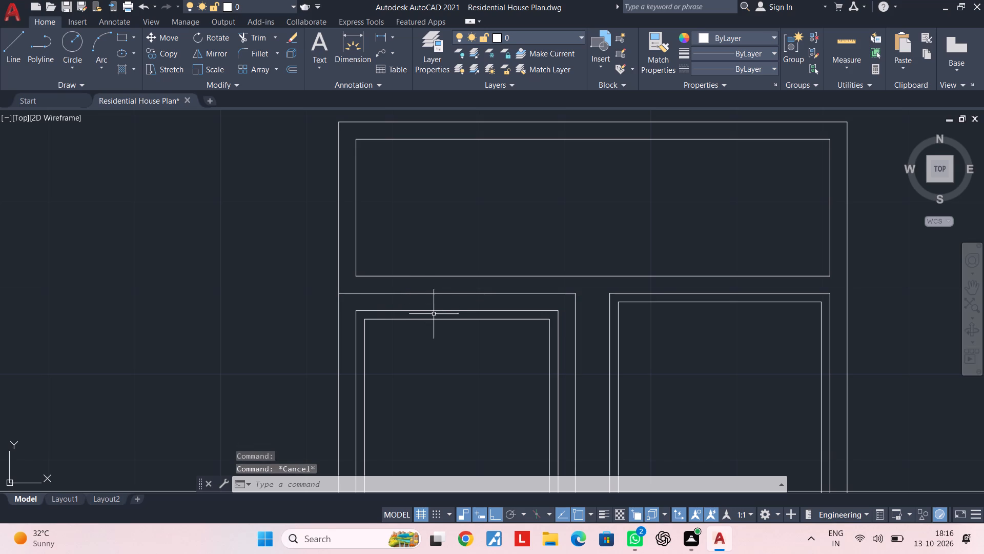
Delete the innermost rectangle of the copied window's left pane.
{"action": "left_click", "coordinate": [434, 320]}
{"action": "key", "text": "Delete"}
{"action": "key", "text": "Escape"}
{"action": "key", "text": "Escape"}
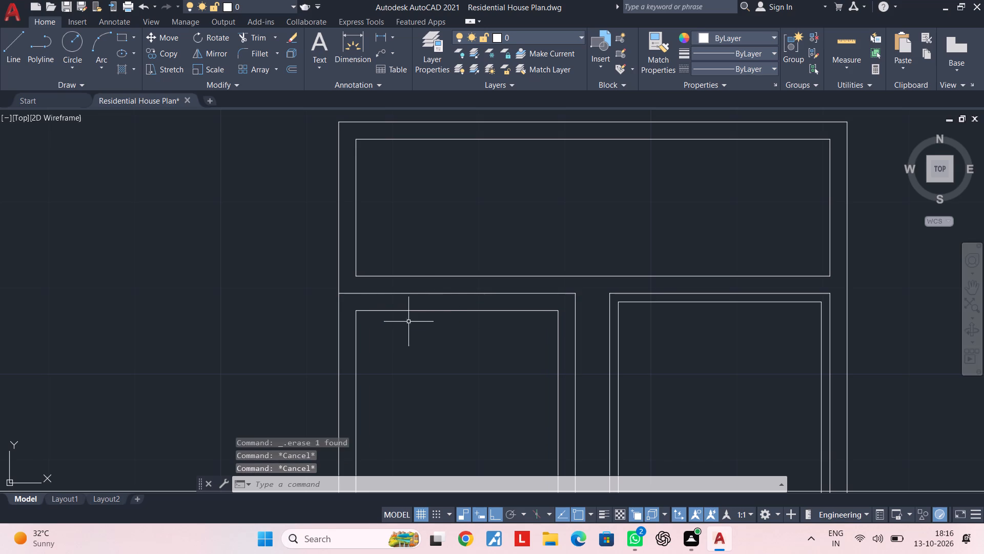
{"action": "key", "text": "Escape"}
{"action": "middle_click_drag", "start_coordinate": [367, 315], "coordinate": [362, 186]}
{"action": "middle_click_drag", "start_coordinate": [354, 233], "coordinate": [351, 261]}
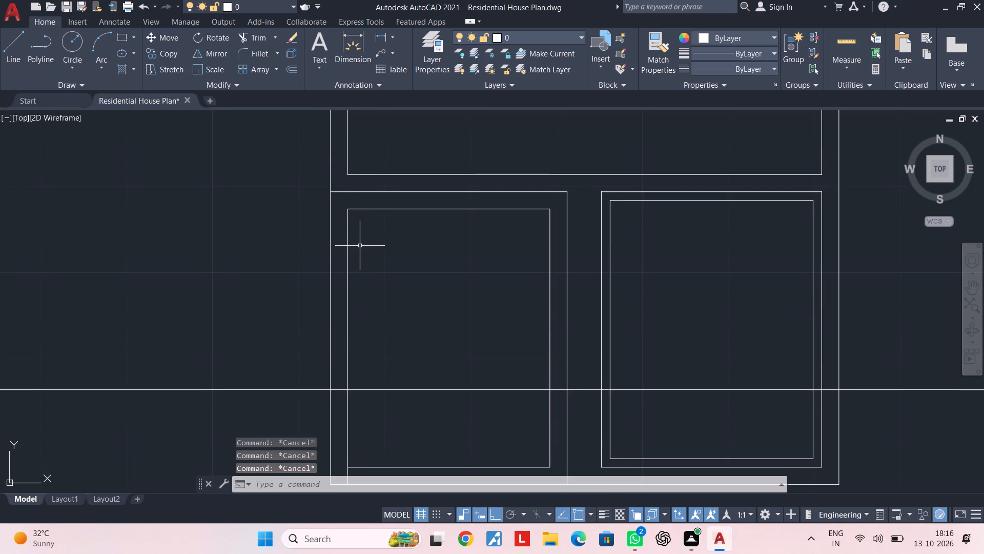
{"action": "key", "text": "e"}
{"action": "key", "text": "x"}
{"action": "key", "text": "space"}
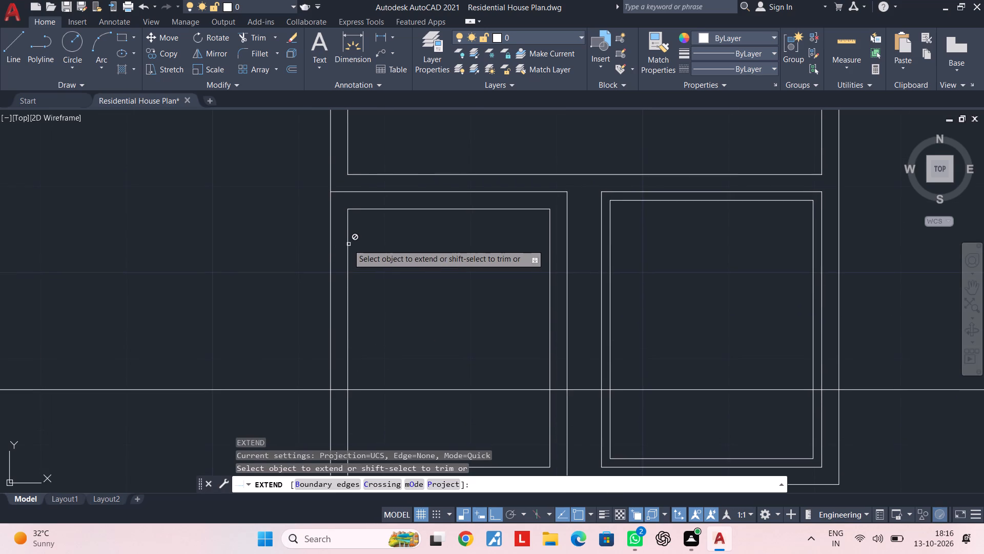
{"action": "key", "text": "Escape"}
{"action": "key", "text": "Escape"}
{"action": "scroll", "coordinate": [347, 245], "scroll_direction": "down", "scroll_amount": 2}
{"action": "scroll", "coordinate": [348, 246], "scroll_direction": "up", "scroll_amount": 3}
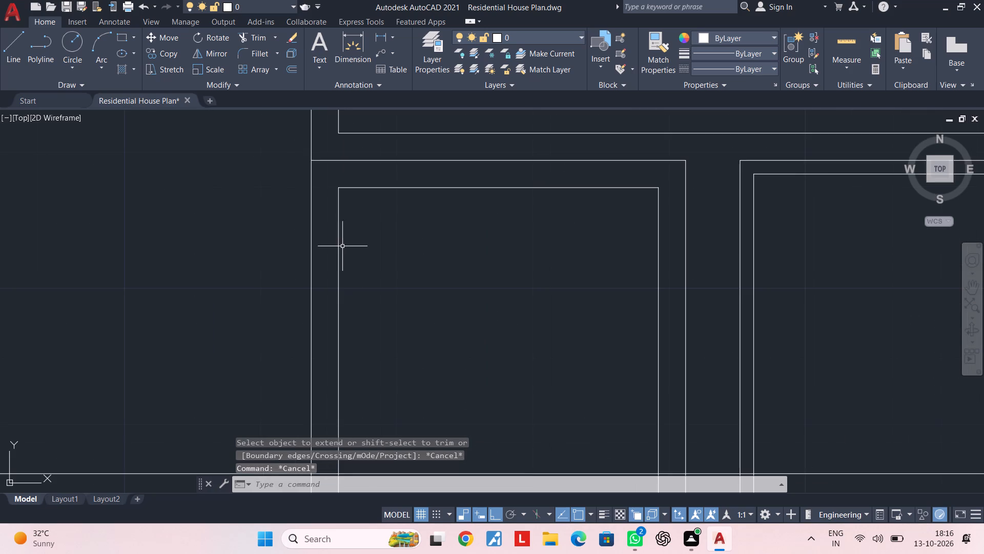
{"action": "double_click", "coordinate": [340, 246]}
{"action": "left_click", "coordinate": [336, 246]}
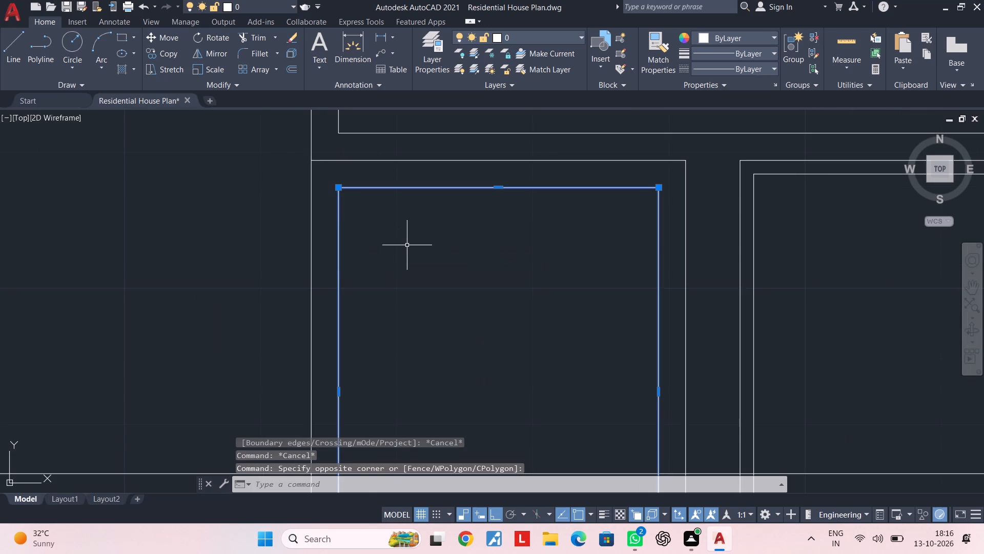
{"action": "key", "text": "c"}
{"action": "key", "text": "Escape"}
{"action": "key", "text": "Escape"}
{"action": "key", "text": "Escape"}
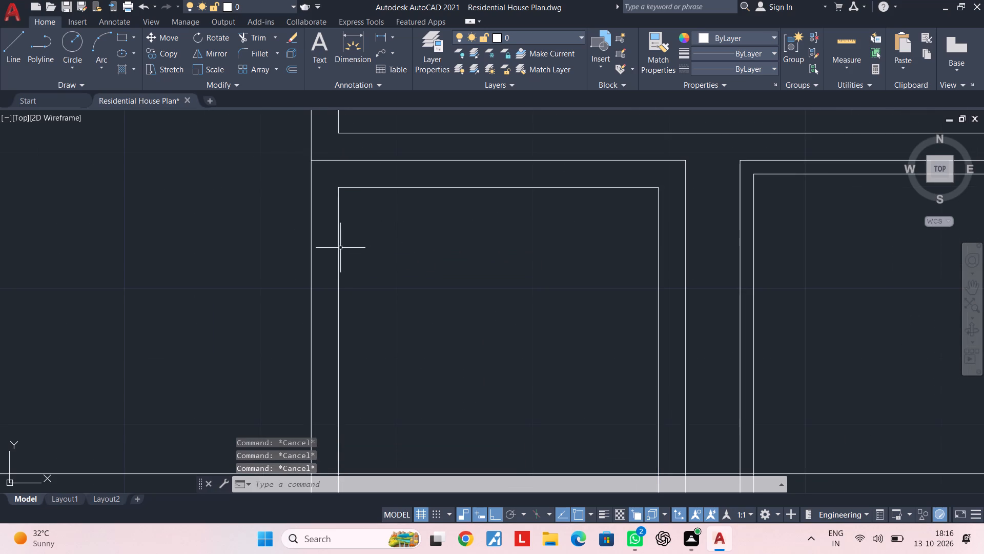
Explode the left pane's remaining inner rectangle and extend its left edge up to the pane's top outline.
{"action": "left_click", "coordinate": [339, 248]}
{"action": "type", "text": "X"}
{"action": "key", "text": "space"}
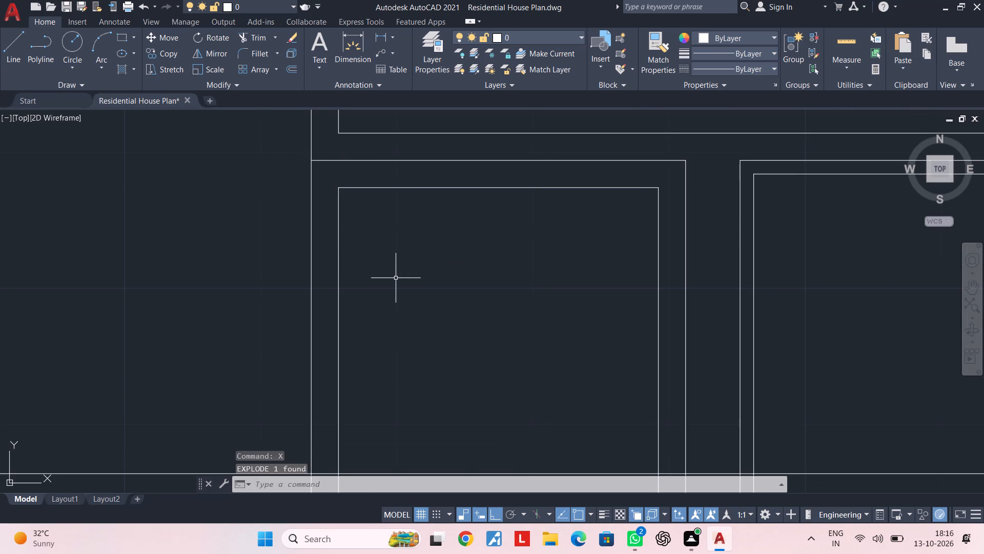
{"action": "type", "text": "EX"}
{"action": "key", "text": "space"}
{"action": "left_click", "coordinate": [338, 264]}
{"action": "key", "text": "Escape"}
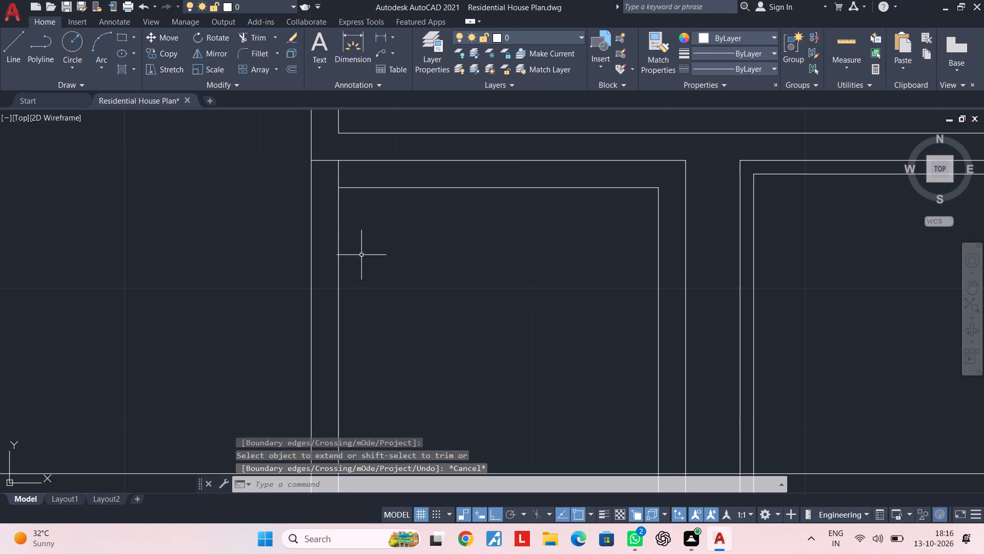
Trim the stubs of the left pane's lines beside its upper left corner and below its lower left corner.
{"action": "key", "text": "Escape"}
{"action": "type", "text": "TR"}
{"action": "key", "text": "space"}
{"action": "left_click", "coordinate": [324, 160]}
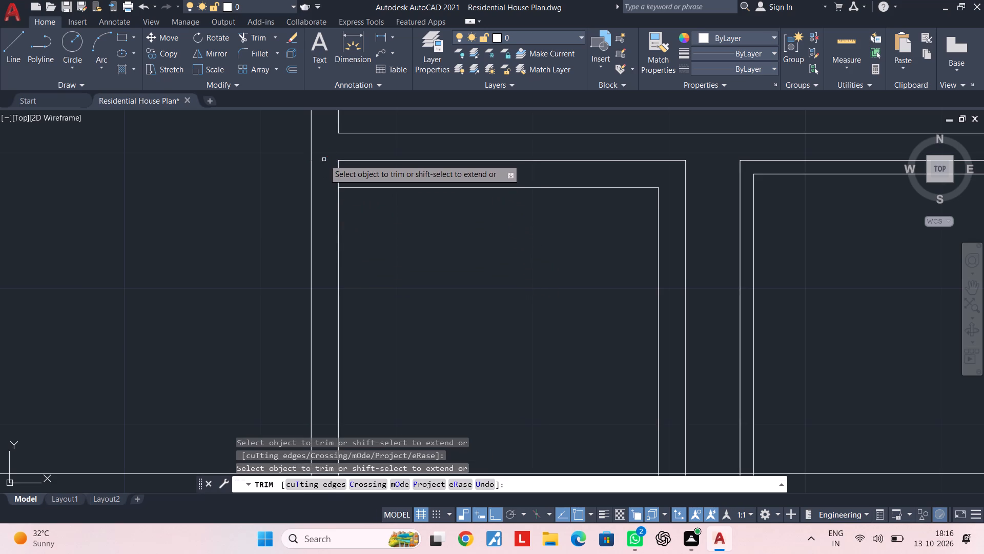
{"action": "scroll", "coordinate": [387, 249], "scroll_direction": "down", "scroll_amount": 3}
{"action": "middle_click_drag", "start_coordinate": [387, 249], "coordinate": [378, 200]}
{"action": "middle_click_drag", "start_coordinate": [395, 231], "coordinate": [395, 216]}
{"action": "scroll", "coordinate": [378, 270], "scroll_direction": "up", "scroll_amount": 2}
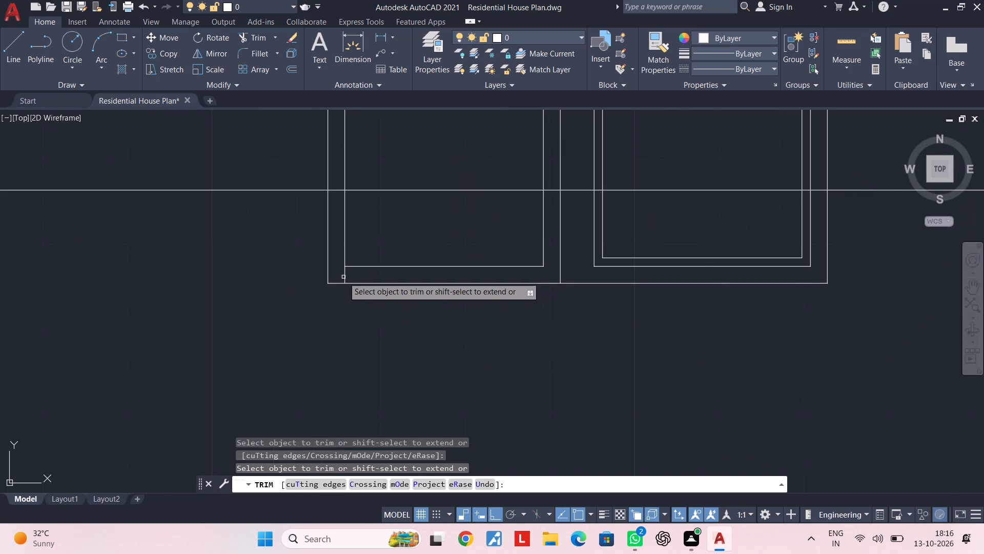
{"action": "left_click", "coordinate": [345, 275]}
{"action": "middle_click_drag", "start_coordinate": [445, 271], "coordinate": [417, 312]}
{"action": "middle_click_drag", "start_coordinate": [453, 178], "coordinate": [432, 291]}
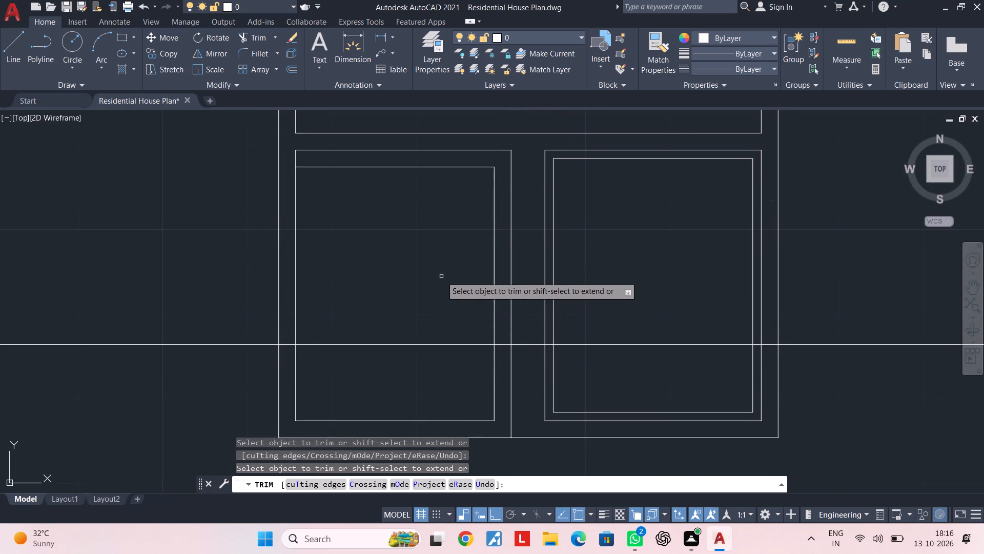
{"action": "middle_click_drag", "start_coordinate": [441, 276], "coordinate": [408, 270]}
{"action": "key", "text": "Escape"}
{"action": "key", "text": "Escape"}
Delete the right pane's nested inner outlines and the leftover vertical line along its right side.
{"action": "left_click", "coordinate": [538, 232]}
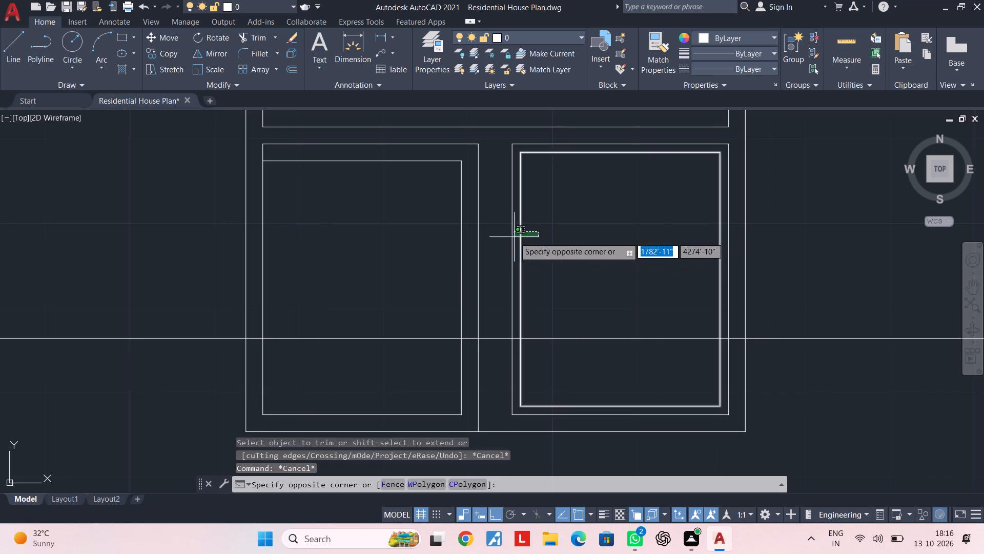
{"action": "left_click", "coordinate": [501, 240]}
{"action": "key", "text": "Delete"}
{"action": "key", "text": "Escape"}
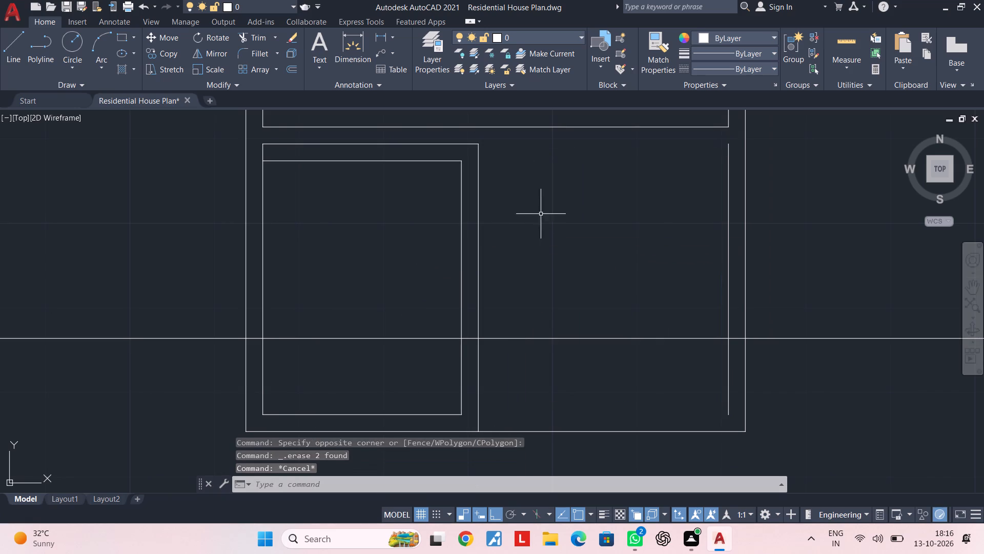
{"action": "key", "text": "Escape"}
{"action": "left_click", "coordinate": [728, 226]}
{"action": "key", "text": "Delete"}
{"action": "key", "text": "Escape"}
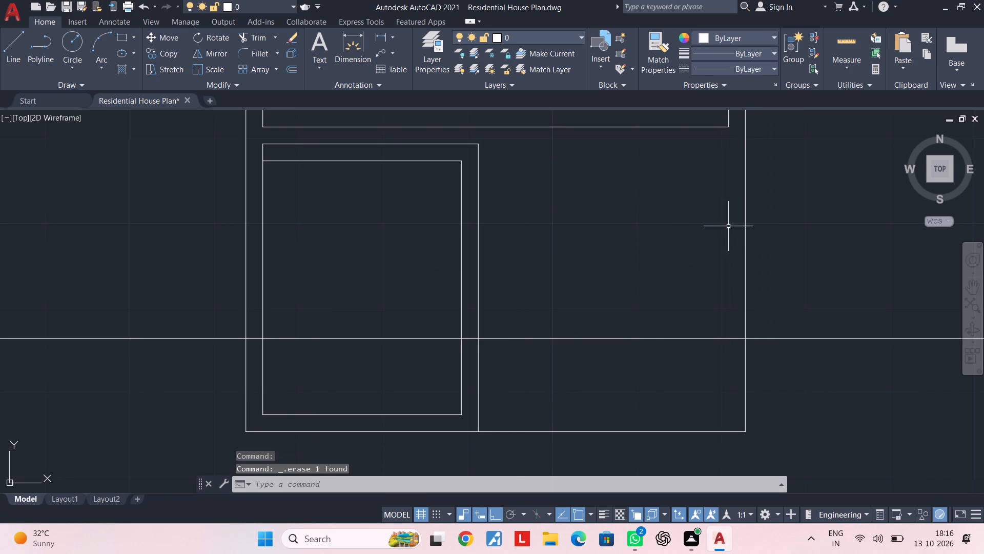
{"action": "key", "text": "Escape"}
{"action": "scroll", "coordinate": [700, 241], "scroll_direction": "down", "scroll_amount": 1}
{"action": "middle_click_drag", "start_coordinate": [700, 241], "coordinate": [676, 250]}
{"action": "key", "text": "Escape"}
{"action": "key", "text": "Escape"}
{"action": "middle_click_drag", "start_coordinate": [650, 250], "coordinate": [639, 250]}
{"action": "key", "text": "Escape"}
{"action": "key", "text": "Escape"}
{"action": "key", "text": "Escape"}
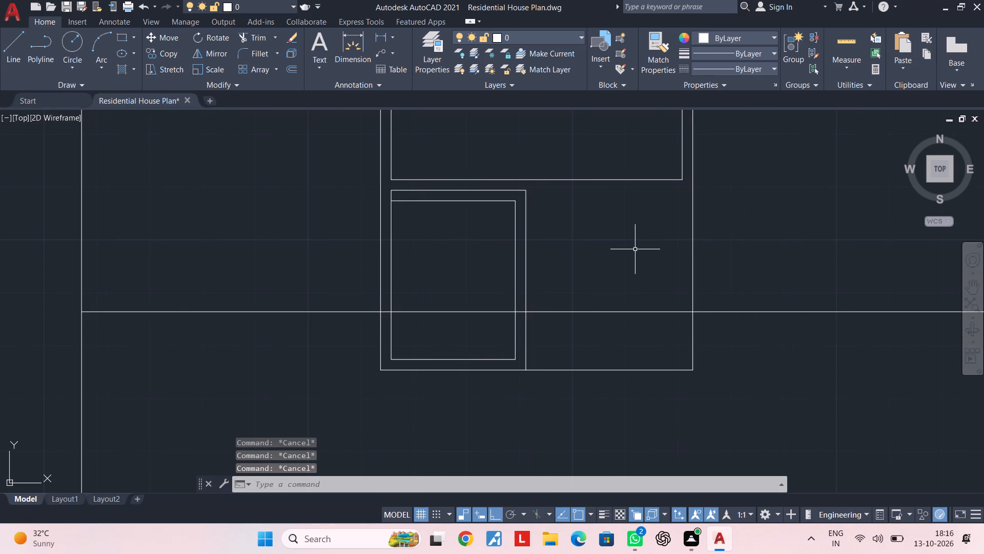
Draw a line from the upper panel's lower right corner about 2'-10" down, continuing horizontally left to the line dividing the panes.
{"action": "key", "text": "l"}
{"action": "key", "text": "space"}
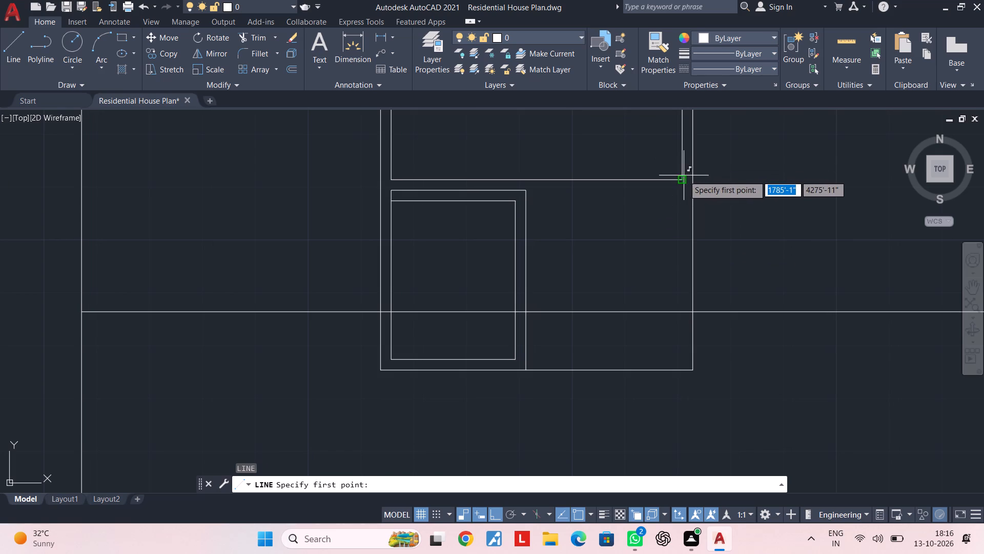
{"action": "left_click", "coordinate": [682, 177]}
{"action": "scroll", "coordinate": [680, 359], "scroll_direction": "up", "scroll_amount": 2}
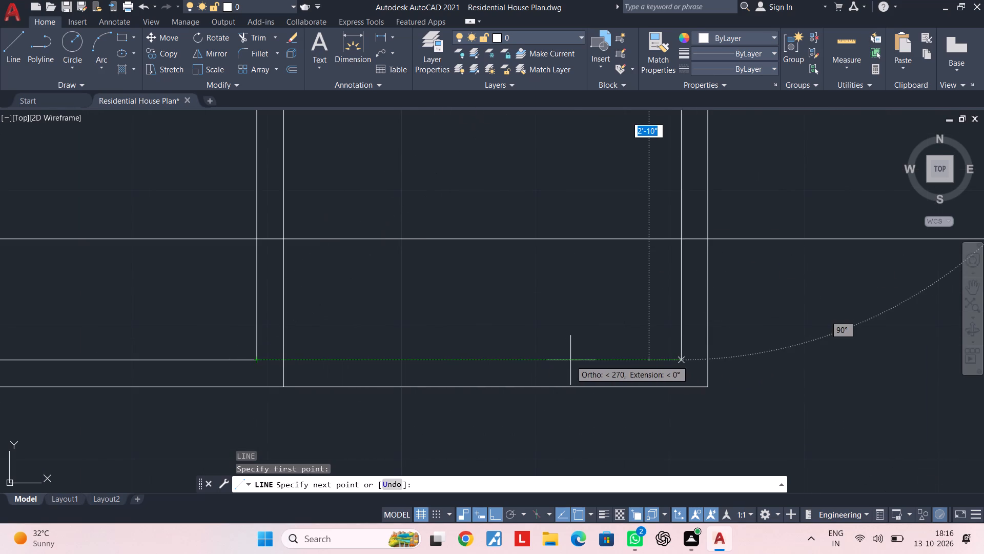
{"action": "left_click", "coordinate": [683, 361]}
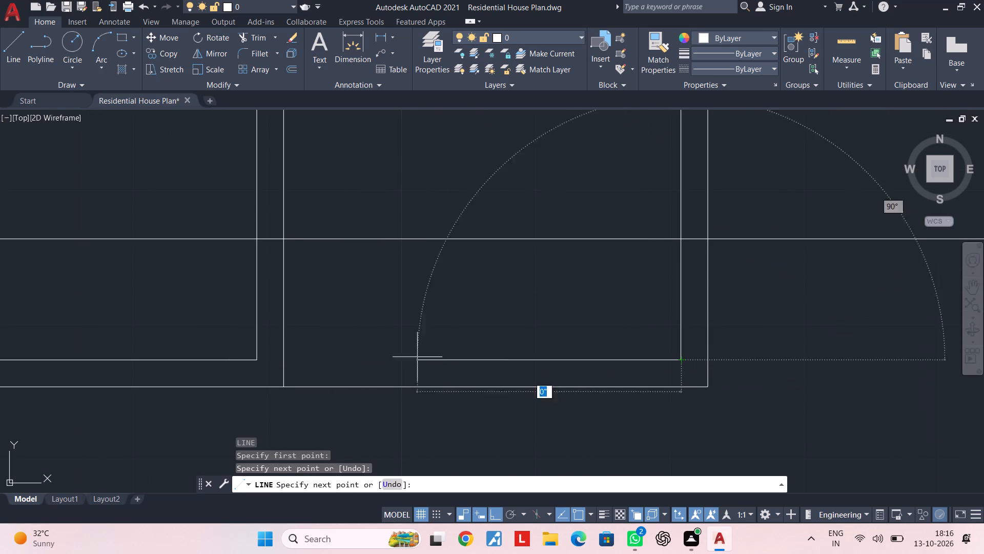
{"action": "left_click", "coordinate": [283, 361]}
{"action": "key", "text": "Escape"}
{"action": "key", "text": "Escape"}
{"action": "scroll", "coordinate": [357, 305], "scroll_direction": "down", "scroll_amount": 3}
{"action": "middle_click_drag", "start_coordinate": [361, 296], "coordinate": [405, 324]}
{"action": "key", "text": "Escape"}
{"action": "key", "text": "Escape"}
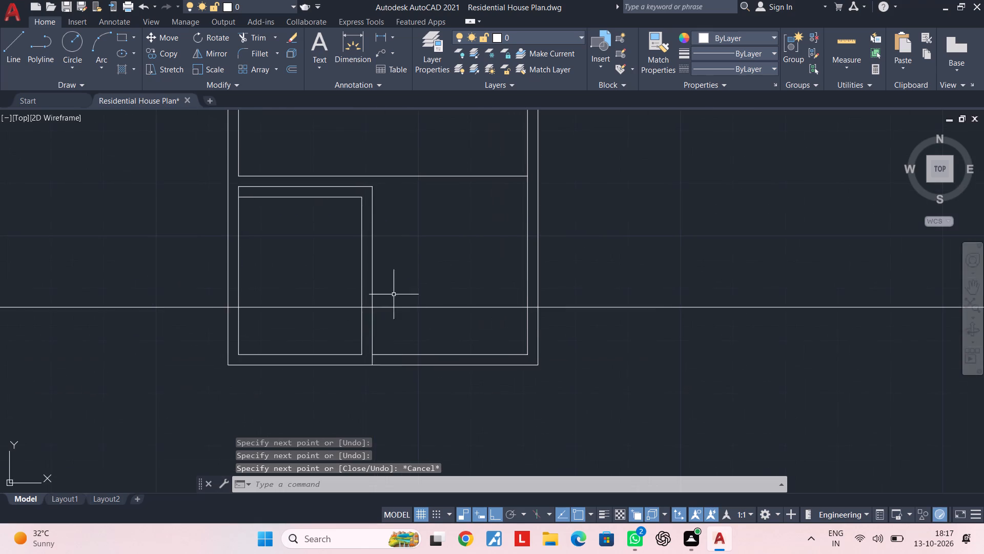
{"action": "key", "text": "Escape"}
{"action": "middle_click_drag", "start_coordinate": [390, 280], "coordinate": [441, 306]}
{"action": "key", "text": "Escape"}
{"action": "key", "text": "Escape"}
{"action": "key", "text": "Escape"}
{"action": "middle_click_drag", "start_coordinate": [458, 311], "coordinate": [464, 296]}
{"action": "key", "text": "Escape"}
{"action": "key", "text": "Escape"}
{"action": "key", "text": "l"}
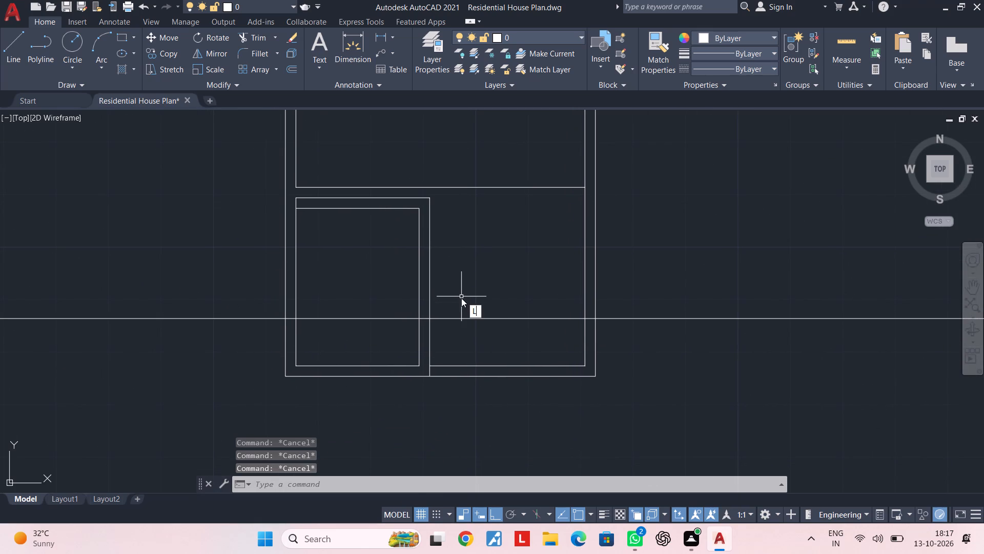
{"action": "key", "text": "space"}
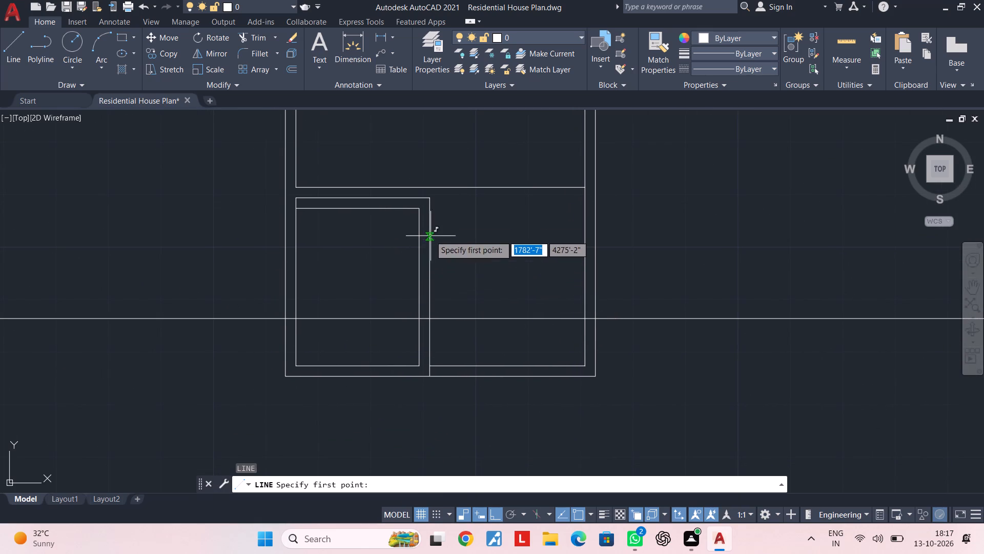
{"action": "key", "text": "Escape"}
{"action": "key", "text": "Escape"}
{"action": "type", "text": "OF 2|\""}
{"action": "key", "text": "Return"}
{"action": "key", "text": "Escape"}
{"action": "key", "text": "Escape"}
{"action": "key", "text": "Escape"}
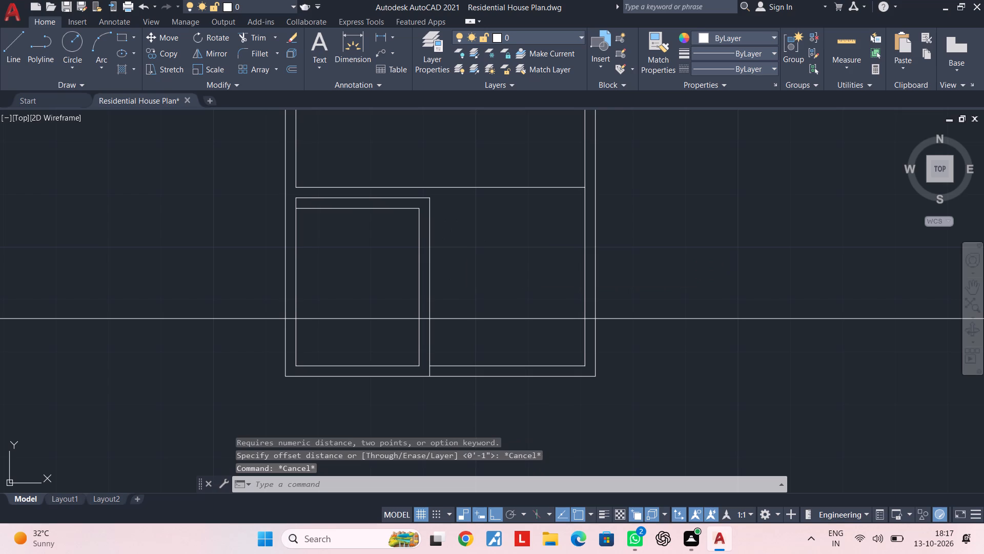
Offset the vertical line dividing the two panes by 2" into the right pane.
{"action": "type", "text": "OF"}
{"action": "key", "text": "space"}
{"action": "type", "text": "2\""}
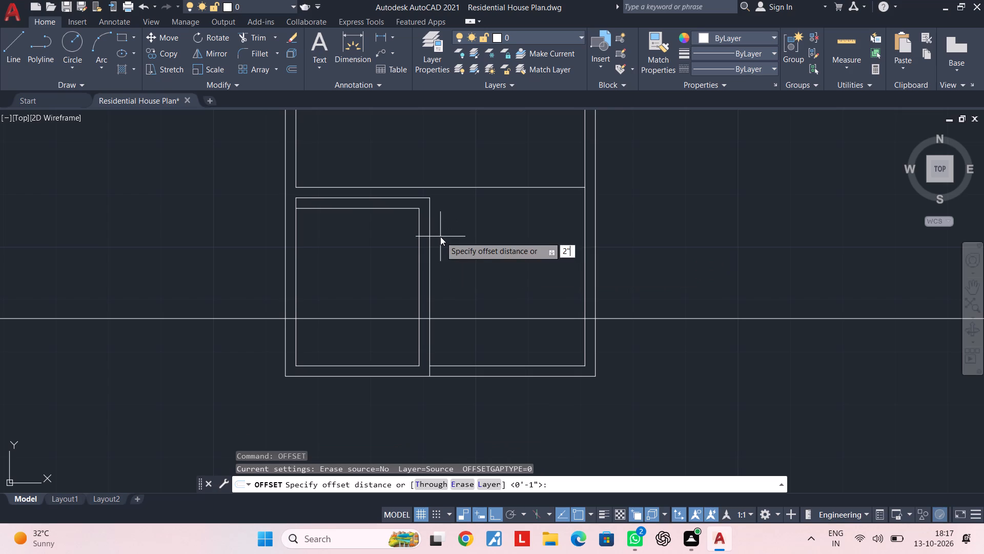
{"action": "key", "text": "Return"}
{"action": "left_click", "coordinate": [428, 251]}
{"action": "left_click", "coordinate": [468, 250]}
{"action": "key", "text": "Escape"}
{"action": "key", "text": "Escape"}
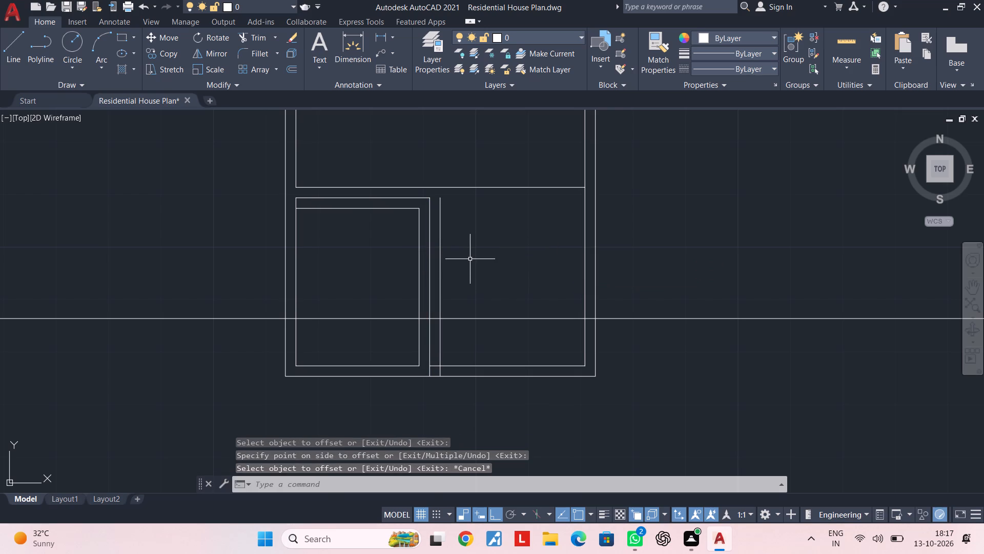
Trim the crossing line ends at the right pane's lower left corner to leave a clean corner.
{"action": "type", "text": "TR"}
{"action": "key", "text": "space"}
{"action": "scroll", "coordinate": [418, 355], "scroll_direction": "up", "scroll_amount": 2}
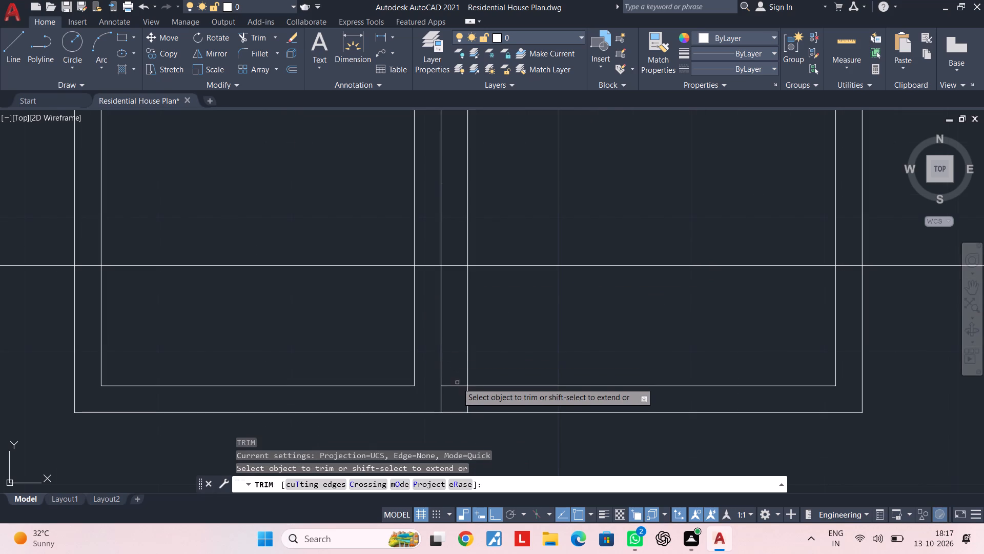
{"action": "left_click", "coordinate": [457, 385]}
{"action": "left_click", "coordinate": [468, 403]}
{"action": "key", "text": "Escape"}
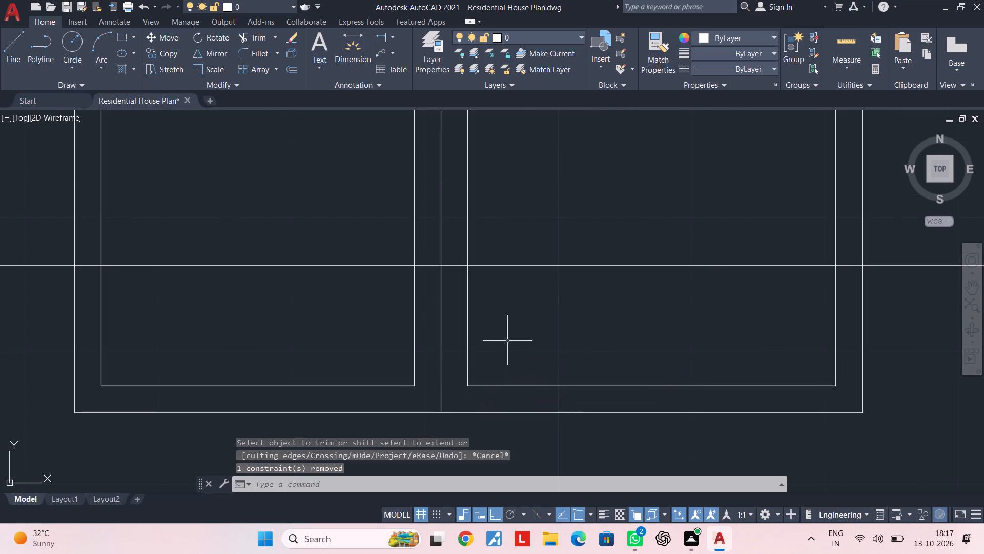
{"action": "scroll", "coordinate": [507, 341], "scroll_direction": "down", "scroll_amount": 2}
{"action": "middle_click_drag", "start_coordinate": [511, 339], "coordinate": [519, 370]}
{"action": "key", "text": "Escape"}
{"action": "key", "text": "Escape"}
{"action": "middle_click_drag", "start_coordinate": [529, 311], "coordinate": [534, 266]}
{"action": "key", "text": "Escape"}
{"action": "key", "text": "Escape"}
{"action": "key", "text": "Escape"}
{"action": "key", "text": "Escape"}
{"action": "key", "text": "Escape"}
{"action": "key", "text": "Escape"}
{"action": "key", "text": "Escape"}
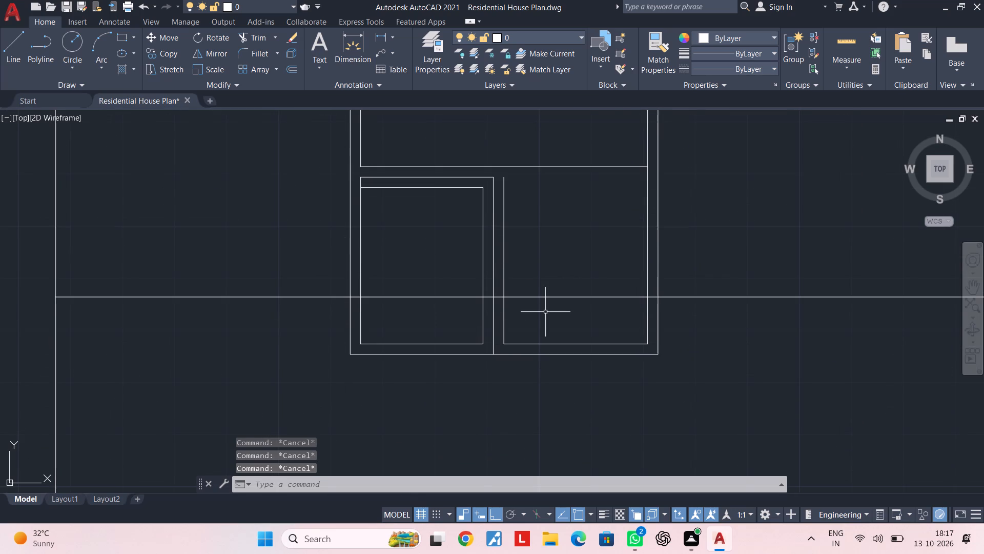
{"action": "key", "text": "Escape"}
{"action": "key", "text": "Escape"}
{"action": "key", "text": "Escape"}
{"action": "key", "text": "Escape"}
{"action": "key", "text": "Escape"}
{"action": "key", "text": "Escape"}
Extend the left pane's inner bottom line to the vertical line dividing the two panes.
{"action": "middle_click_drag", "start_coordinate": [450, 341], "coordinate": [465, 364]}
{"action": "key", "text": "Escape"}
{"action": "scroll", "coordinate": [468, 359], "scroll_direction": "up", "scroll_amount": 2}
{"action": "middle_click_drag", "start_coordinate": [476, 336], "coordinate": [495, 379]}
{"action": "scroll", "coordinate": [489, 364], "scroll_direction": "up", "scroll_amount": 1}
{"action": "key", "text": "Escape"}
{"action": "scroll", "coordinate": [485, 370], "scroll_direction": "down", "scroll_amount": 2}
{"action": "middle_click_drag", "start_coordinate": [486, 370], "coordinate": [519, 367]}
{"action": "key", "text": "Escape"}
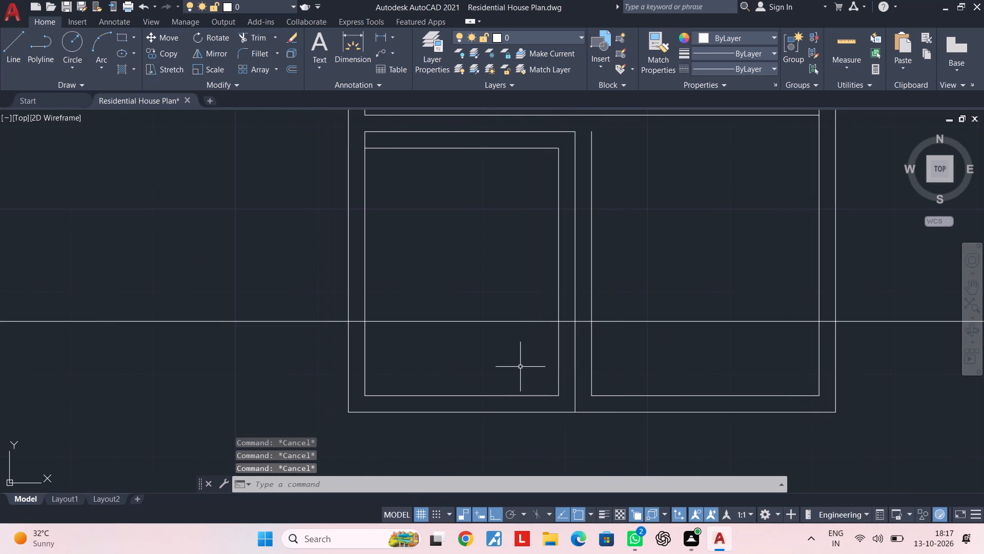
{"action": "type", "text": "EX"}
{"action": "key", "text": "space"}
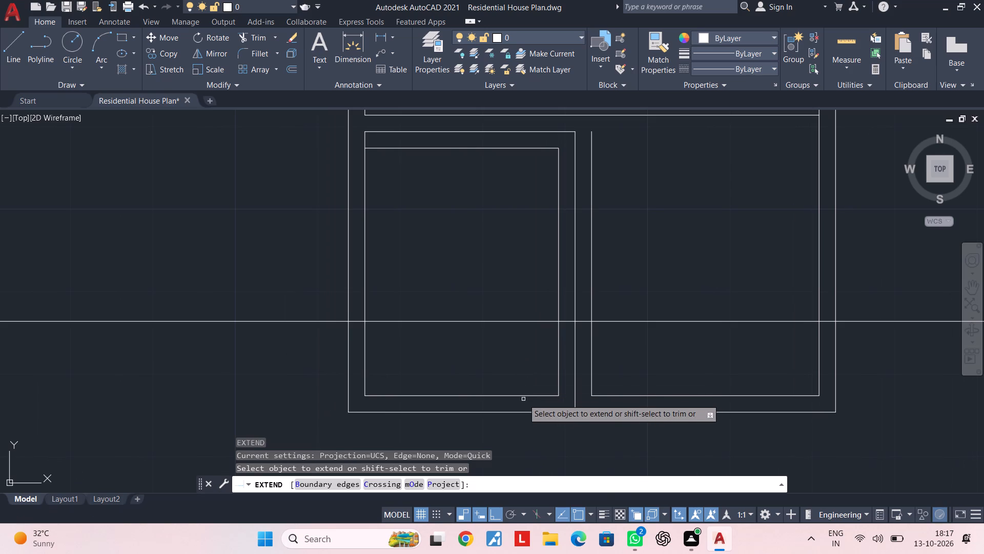
{"action": "left_click", "coordinate": [534, 397]}
{"action": "key", "text": "Escape"}
{"action": "key", "text": "Escape"}
{"action": "key", "text": "Escape"}
{"action": "key", "text": "Escape"}
{"action": "key", "text": "Escape"}
{"action": "key", "text": "Escape"}
Offset the left pane's bottom and left inner lines 1" toward the inside of the pane.
{"action": "type", "text": "OF"}
{"action": "key", "text": "space"}
{"action": "type", "text": "1\""}
{"action": "key", "text": "Return"}
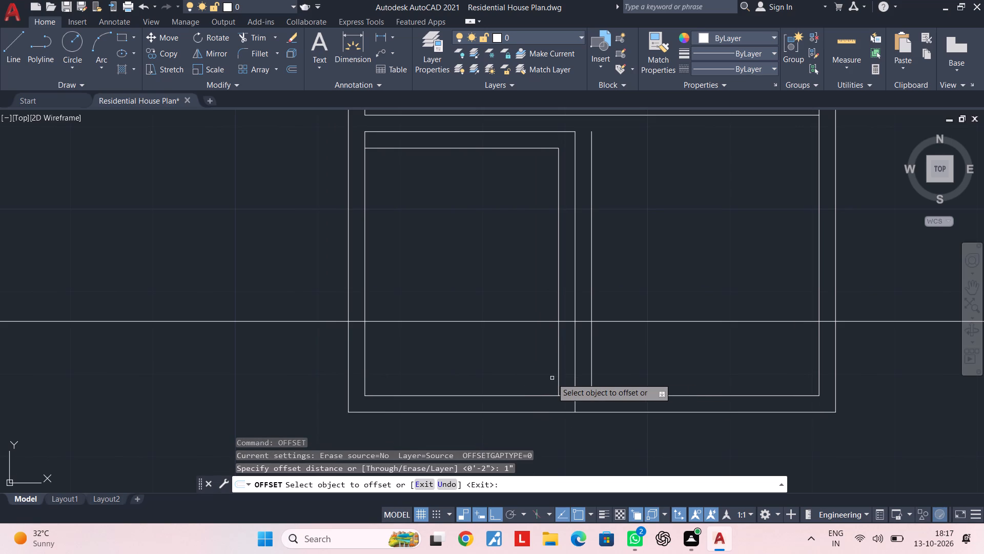
{"action": "left_click", "coordinate": [516, 394]}
{"action": "left_click", "coordinate": [509, 364]}
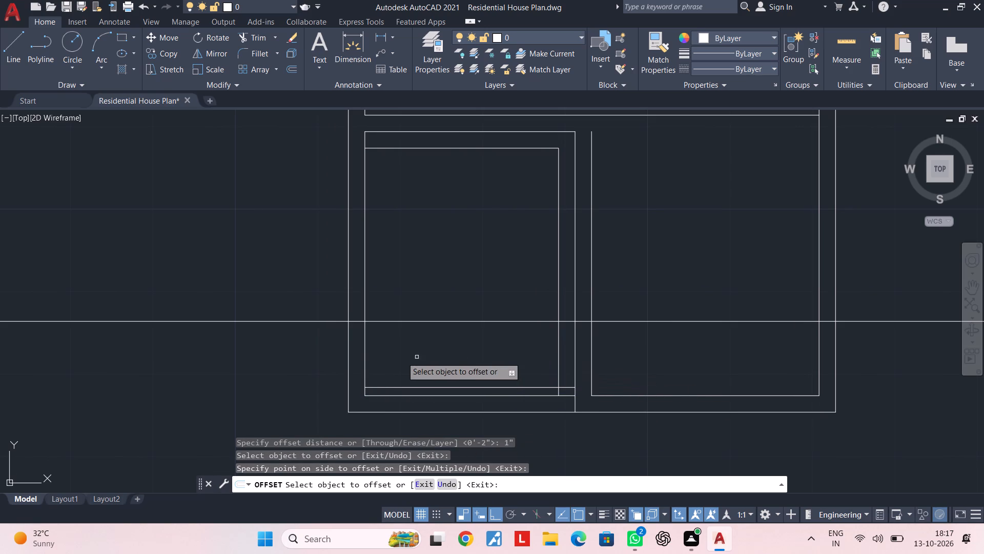
{"action": "left_click", "coordinate": [364, 355]}
{"action": "left_click", "coordinate": [410, 350]}
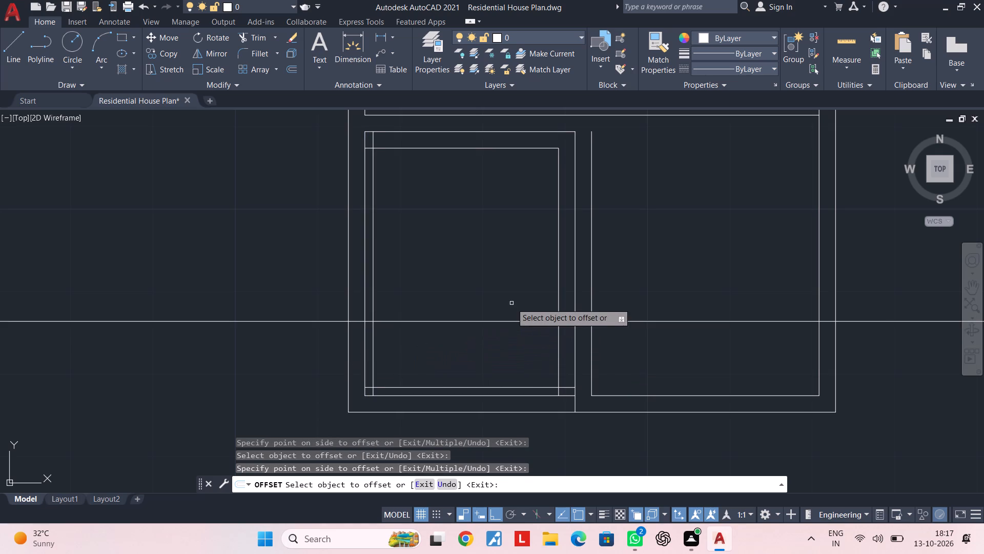
{"action": "key", "text": "Escape"}
{"action": "key", "text": "Escape"}
Delete the left pane's old inner right and inner top lines.
{"action": "left_click", "coordinate": [558, 283]}
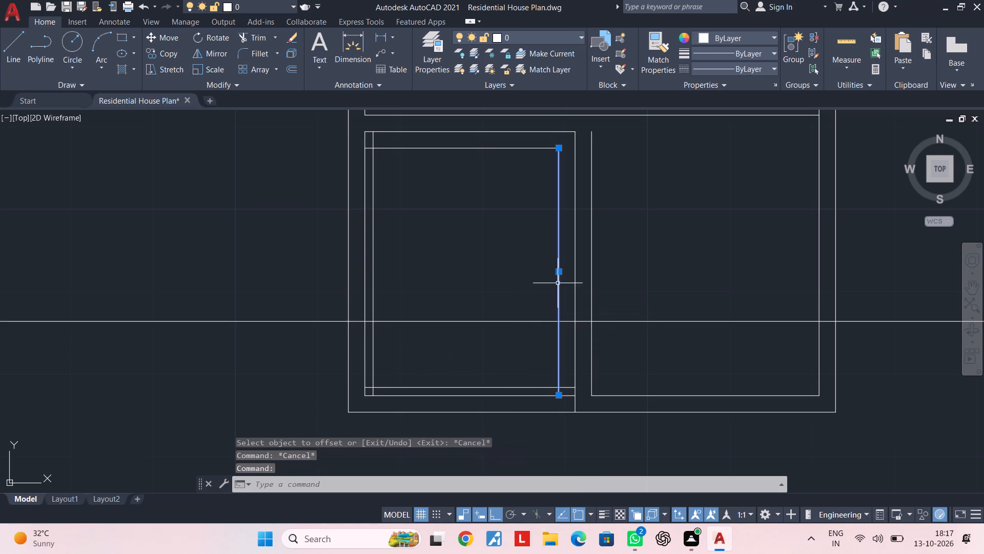
{"action": "key", "text": "Delete"}
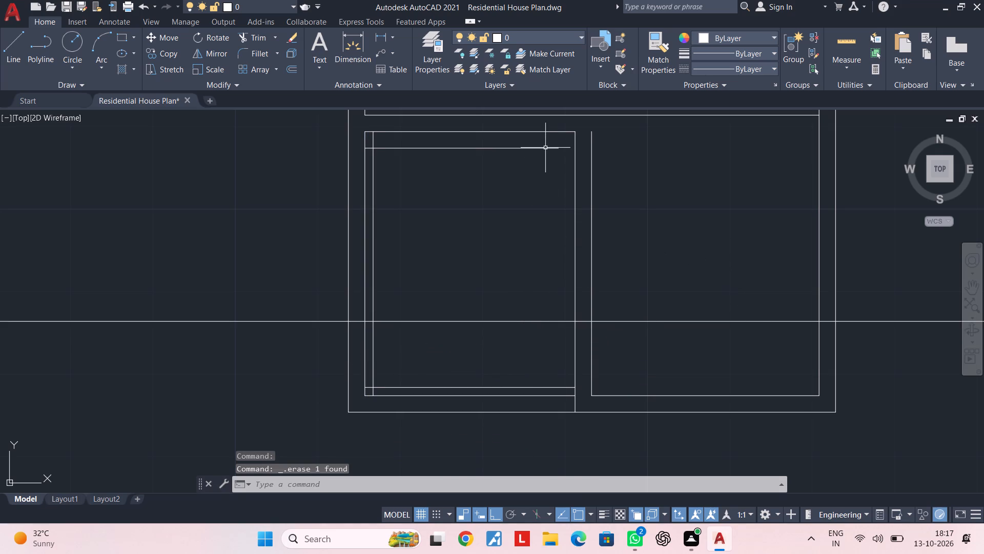
{"action": "left_click", "coordinate": [545, 146]}
{"action": "key", "text": "Delete"}
{"action": "key", "text": "Escape"}
{"action": "key", "text": "Escape"}
Offset the left pane's top line and the pane-dividing line 1" toward the inside of the left pane.
{"action": "type", "text": "OF 1\""}
{"action": "key", "text": "Return"}
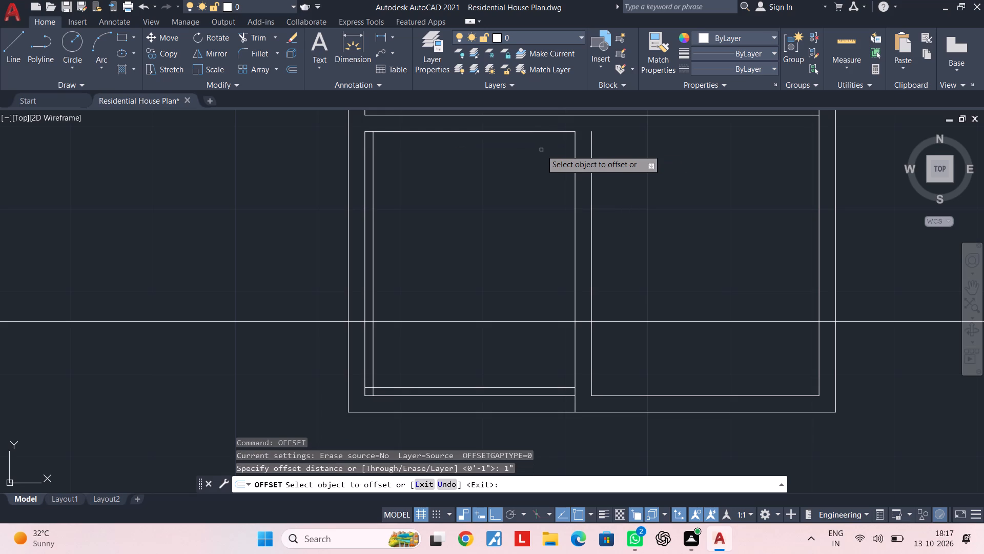
{"action": "left_click", "coordinate": [523, 133]}
{"action": "left_click", "coordinate": [527, 178]}
{"action": "left_click", "coordinate": [574, 194]}
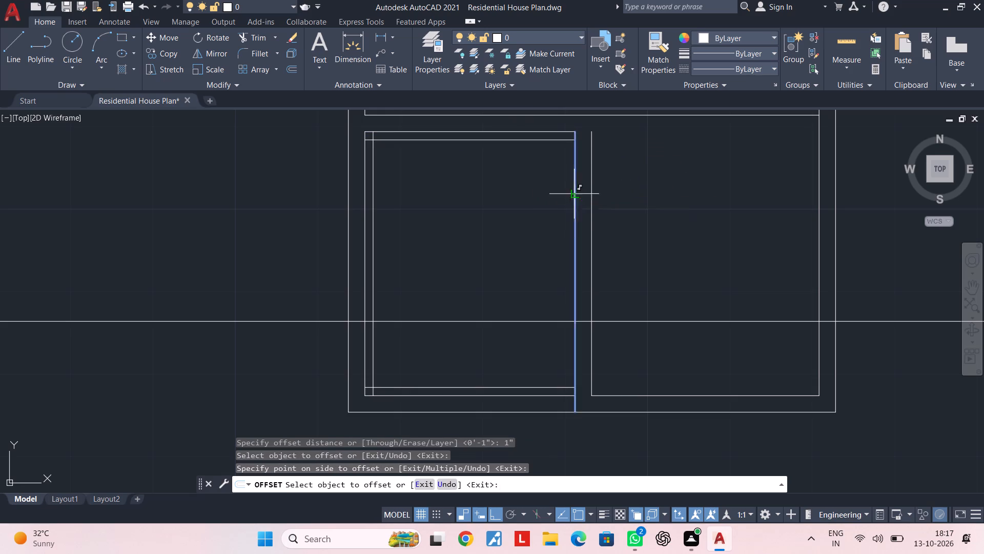
{"action": "left_click", "coordinate": [544, 203]}
{"action": "key", "text": "Escape"}
{"action": "key", "text": "Escape"}
Trim the overrunning ends of the left pane's inner lines at its two top corners.
{"action": "key", "text": "t"}
{"action": "key", "text": "r"}
{"action": "key", "text": "space"}
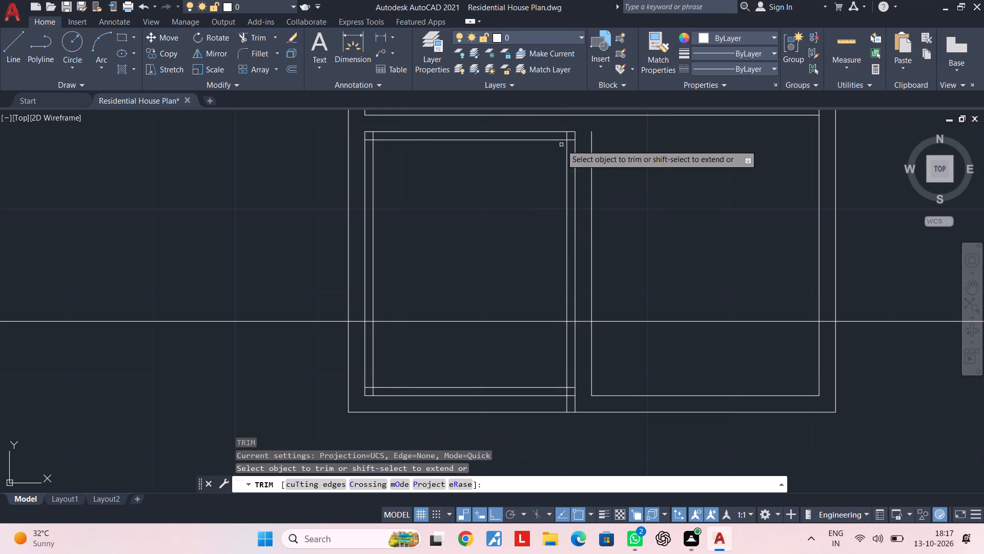
{"action": "scroll", "coordinate": [563, 136], "scroll_direction": "up", "scroll_amount": 4}
{"action": "left_click", "coordinate": [568, 139]}
{"action": "left_click", "coordinate": [584, 150]}
{"action": "left_click", "coordinate": [586, 181]}
{"action": "scroll", "coordinate": [580, 189], "scroll_direction": "down", "scroll_amount": 4}
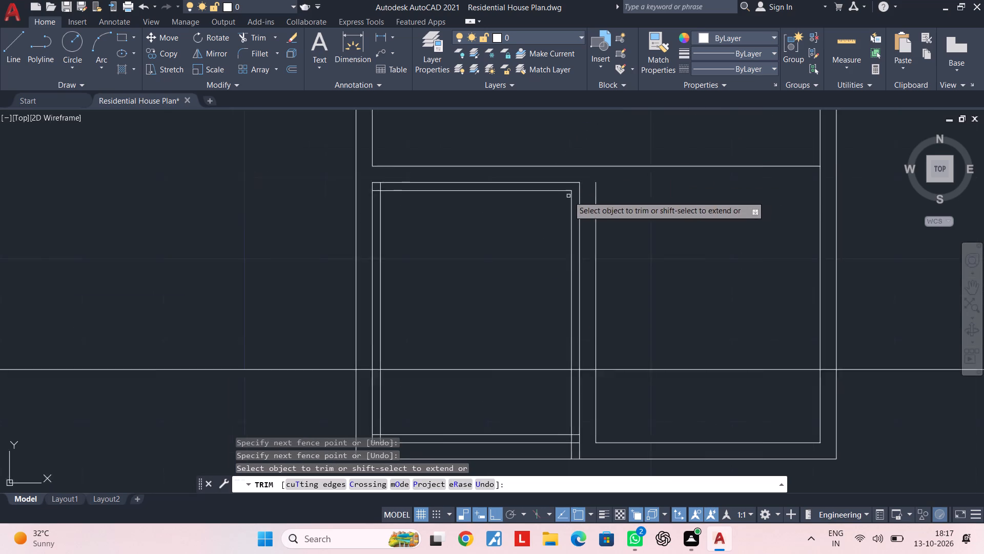
{"action": "middle_click_drag", "start_coordinate": [569, 196], "coordinate": [624, 193]}
{"action": "scroll", "coordinate": [439, 181], "scroll_direction": "up", "scroll_amount": 5}
{"action": "left_click", "coordinate": [421, 184]}
{"action": "left_click", "coordinate": [388, 191]}
{"action": "left_click", "coordinate": [378, 203]}
{"action": "left_click", "coordinate": [367, 248]}
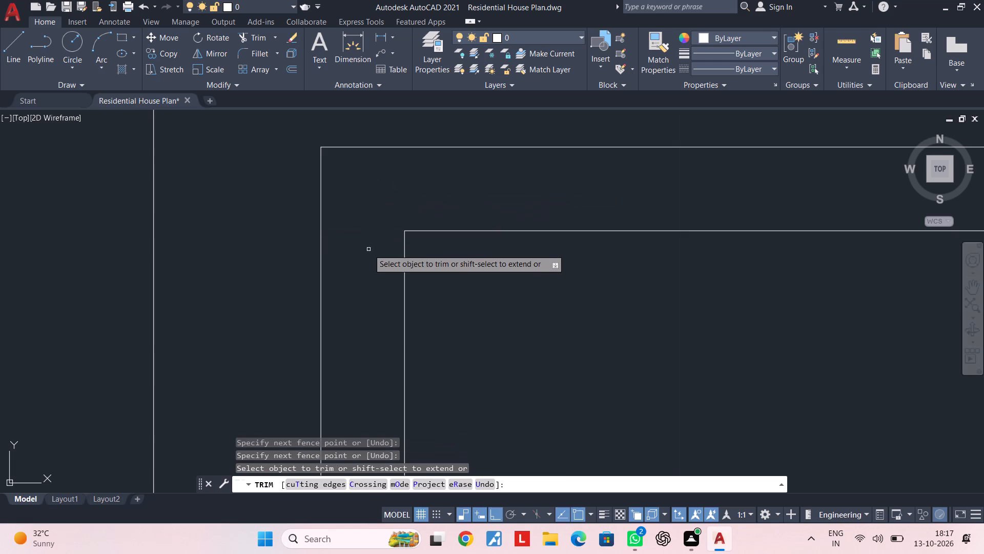
Trim the inner lines' overrunning ends at the left pane's bottom corners, including the leftover piece reaching the outer frame.
{"action": "scroll", "coordinate": [369, 252], "scroll_direction": "down", "scroll_amount": 5}
{"action": "middle_click_drag", "start_coordinate": [377, 216], "coordinate": [386, 160]}
{"action": "middle_click_drag", "start_coordinate": [410, 331], "coordinate": [422, 197]}
{"action": "scroll", "coordinate": [389, 300], "scroll_direction": "up", "scroll_amount": 5}
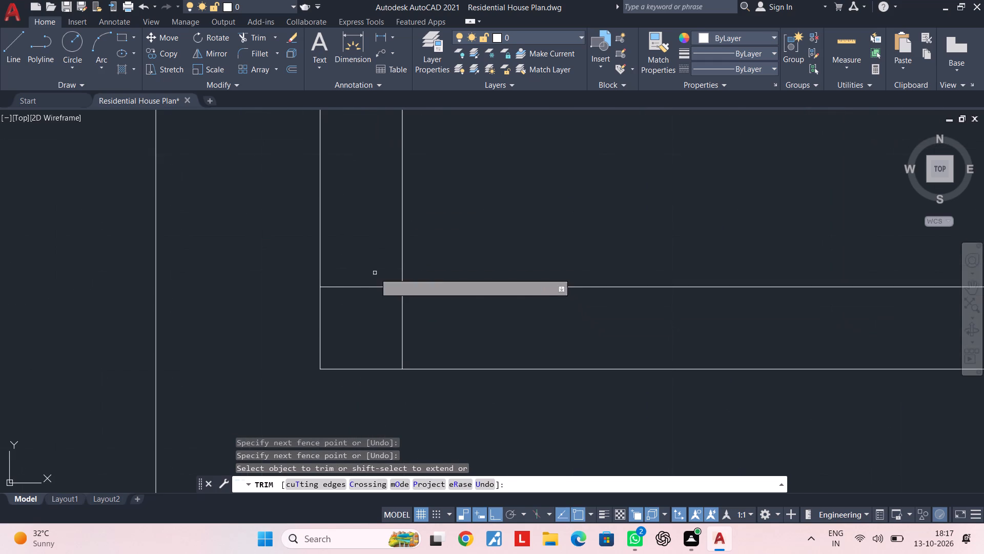
{"action": "left_click_drag", "start_coordinate": [375, 272], "coordinate": [379, 275]}
{"action": "left_click", "coordinate": [418, 322]}
{"action": "scroll", "coordinate": [502, 316], "scroll_direction": "down", "scroll_amount": 4}
{"action": "middle_click_drag", "start_coordinate": [484, 312], "coordinate": [292, 308]}
{"action": "scroll", "coordinate": [590, 317], "scroll_direction": "up", "scroll_amount": 4}
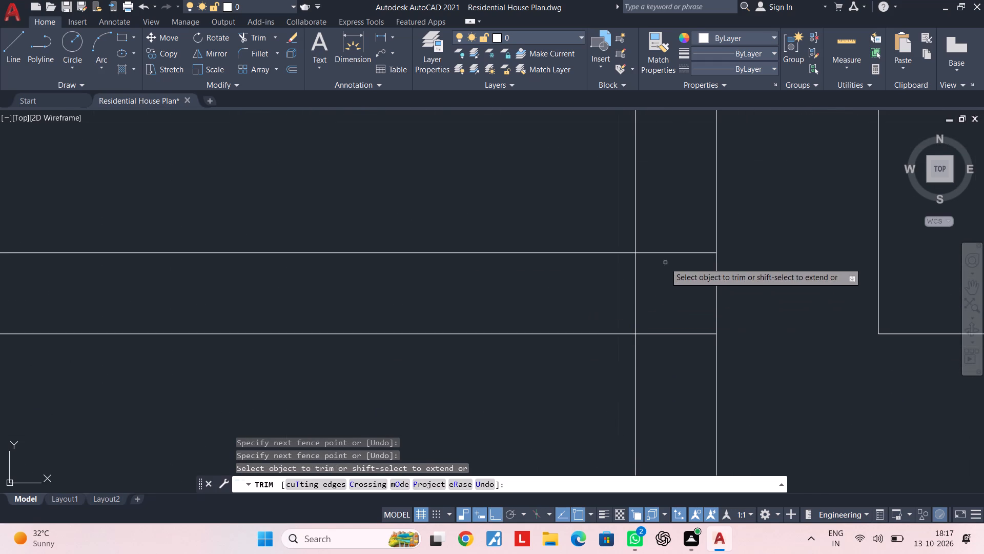
{"action": "left_click", "coordinate": [680, 241]}
{"action": "left_click", "coordinate": [616, 310]}
{"action": "scroll", "coordinate": [658, 327], "scroll_direction": "down", "scroll_amount": 4}
{"action": "middle_click_drag", "start_coordinate": [657, 327], "coordinate": [608, 336]}
{"action": "scroll", "coordinate": [599, 361], "scroll_direction": "up", "scroll_amount": 3}
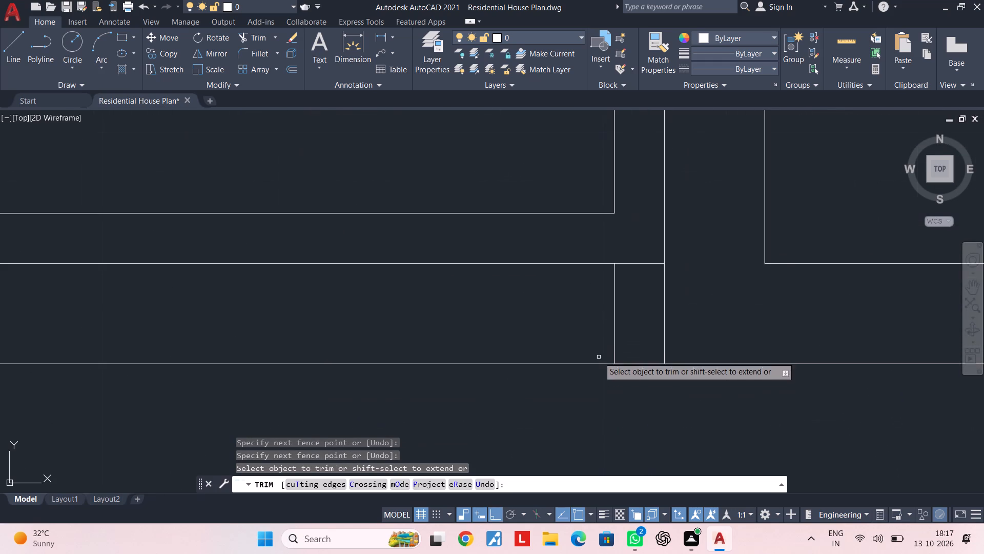
{"action": "left_click", "coordinate": [616, 339]}
{"action": "scroll", "coordinate": [617, 332], "scroll_direction": "down", "scroll_amount": 3}
{"action": "middle_click_drag", "start_coordinate": [623, 336], "coordinate": [620, 370]}
{"action": "scroll", "coordinate": [582, 251], "scroll_direction": "down", "scroll_amount": 3}
{"action": "middle_click_drag", "start_coordinate": [584, 252], "coordinate": [571, 334]}
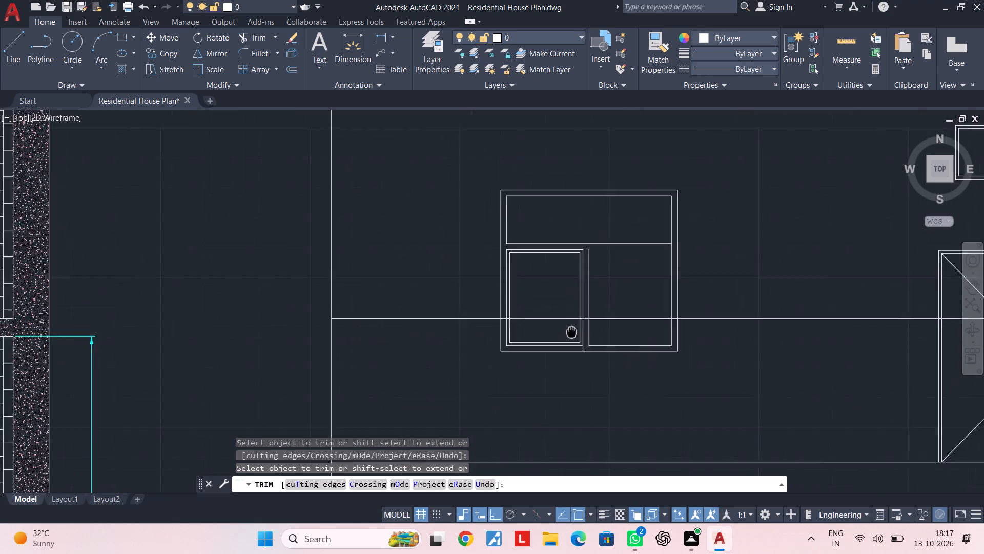
{"action": "middle_click_drag", "start_coordinate": [571, 334], "coordinate": [570, 337]}
{"action": "scroll", "coordinate": [570, 333], "scroll_direction": "up", "scroll_amount": 3}
{"action": "middle_click_drag", "start_coordinate": [523, 259], "coordinate": [500, 279]}
{"action": "key", "text": "Escape"}
{"action": "key", "text": "Escape"}
{"action": "middle_click_drag", "start_coordinate": [667, 251], "coordinate": [483, 235]}
{"action": "key", "text": "Escape"}
{"action": "key", "text": "Escape"}
{"action": "scroll", "coordinate": [466, 230], "scroll_direction": "down", "scroll_amount": 1}
{"action": "middle_click_drag", "start_coordinate": [466, 230], "coordinate": [424, 255]}
{"action": "key", "text": "Escape"}
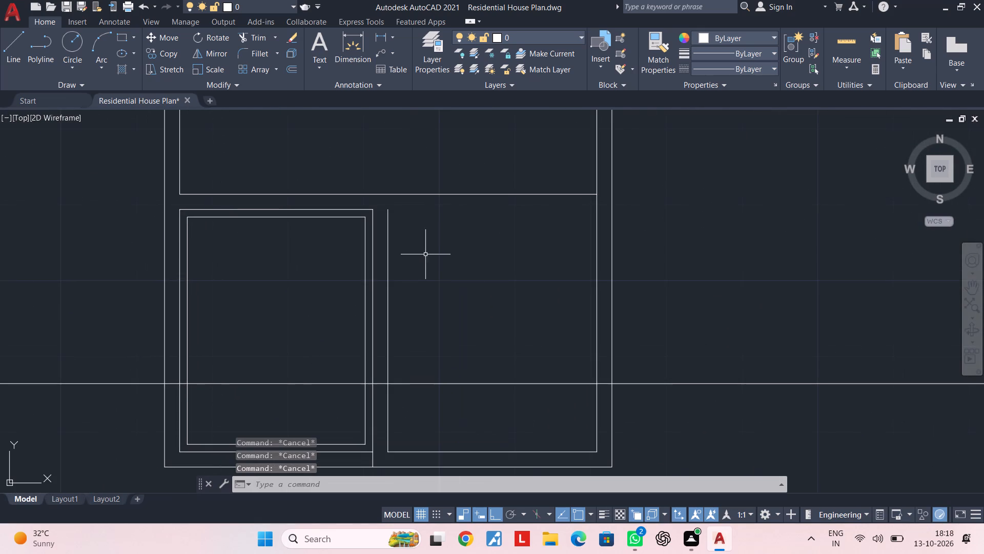
{"action": "key", "text": "Escape"}
Draw the right pane's top line from the upper end of its left line horizontally to the frame's inner right line.
{"action": "type", "text": "L"}
{"action": "key", "text": "space"}
{"action": "scroll", "coordinate": [401, 230], "scroll_direction": "up", "scroll_amount": 1}
{"action": "left_click", "coordinate": [381, 199]}
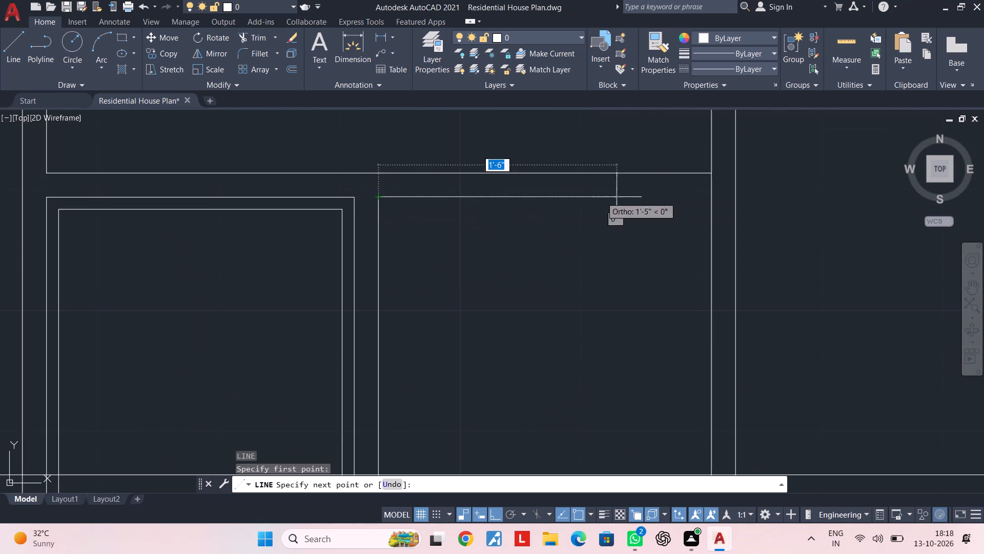
{"action": "left_click", "coordinate": [712, 195]}
{"action": "key", "text": "Escape"}
{"action": "key", "text": "Escape"}
{"action": "key", "text": "Escape"}
{"action": "key", "text": "Escape"}
{"action": "middle_click_drag", "start_coordinate": [683, 235], "coordinate": [602, 235]}
{"action": "key", "text": "Escape"}
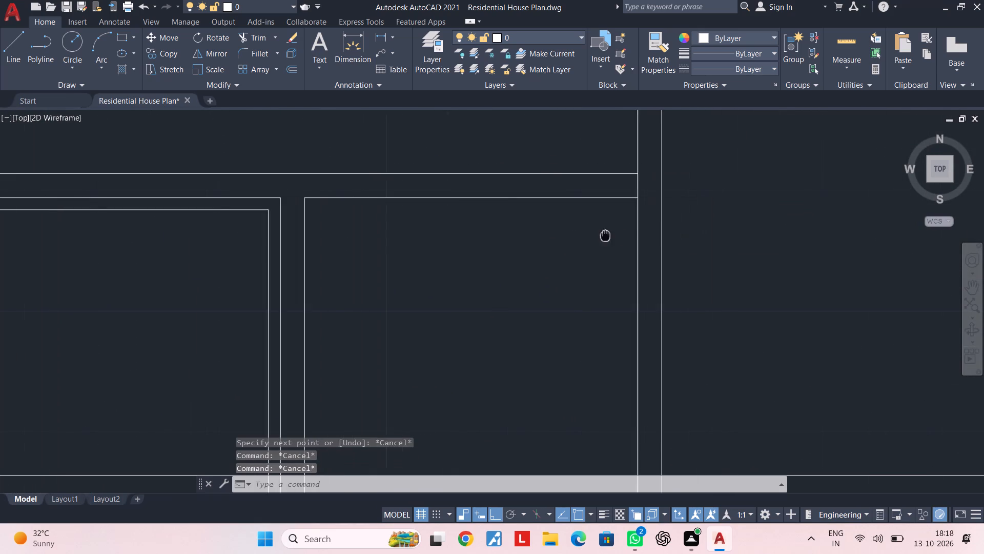
{"action": "middle_click_drag", "start_coordinate": [602, 235], "coordinate": [601, 235]}
{"action": "key", "text": "Escape"}
{"action": "key", "text": "Escape"}
{"action": "key", "text": "Escape"}
{"action": "key", "text": "Escape"}
{"action": "key", "text": "Escape"}
{"action": "key", "text": "Escape"}
{"action": "key", "text": "Escape"}
Trim the piece of the frame's inner right line between the upper panel and the right pane.
{"action": "type", "text": "TR"}
{"action": "key", "text": "space"}
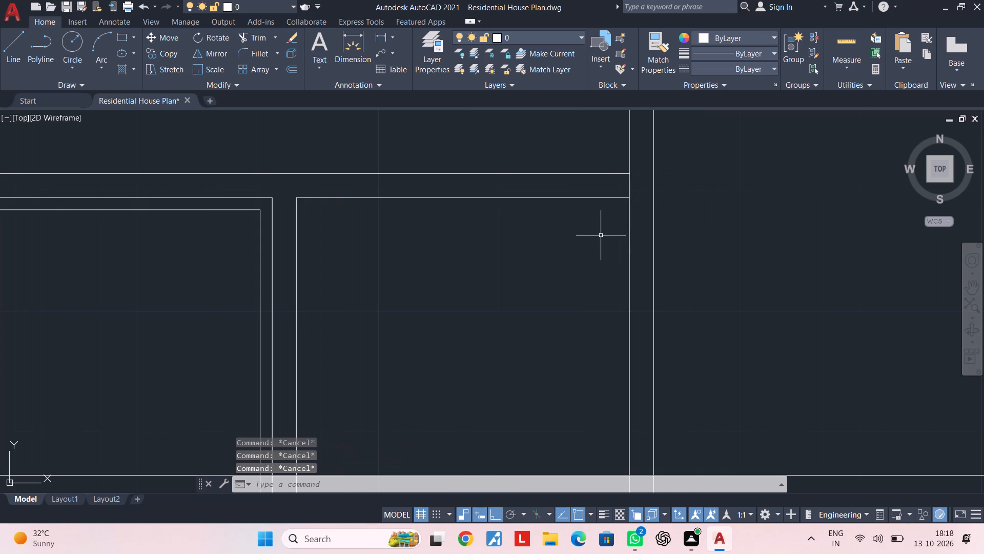
{"action": "left_click", "coordinate": [629, 188]}
{"action": "key", "text": "Escape"}
{"action": "scroll", "coordinate": [578, 257], "scroll_direction": "down", "scroll_amount": 2}
{"action": "middle_click_drag", "start_coordinate": [578, 257], "coordinate": [586, 245]}
{"action": "key", "text": "Escape"}
{"action": "key", "text": "Escape"}
{"action": "key", "text": "Escape"}
{"action": "key", "text": "Escape"}
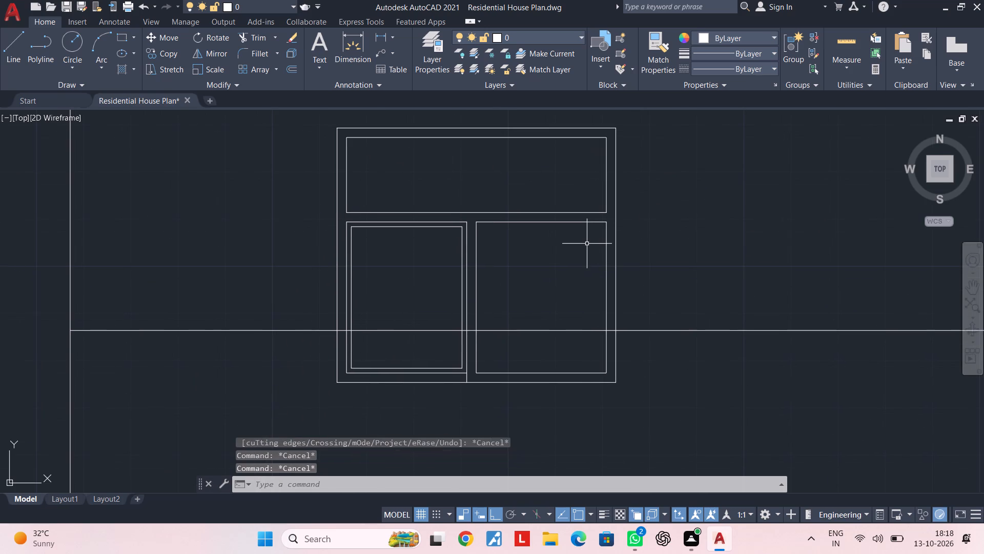
{"action": "key", "text": "Escape"}
{"action": "key", "text": "Escape"}
{"action": "key", "text": "Escape"}
{"action": "key", "text": "Escape"}
{"action": "key", "text": "Escape"}
{"action": "key", "text": "Escape"}
{"action": "key", "text": "Escape"}
{"action": "key", "text": "Escape"}
{"action": "key", "text": "Escape"}
{"action": "key", "text": "Escape"}
{"action": "middle_click_drag", "start_coordinate": [573, 255], "coordinate": [596, 231]}
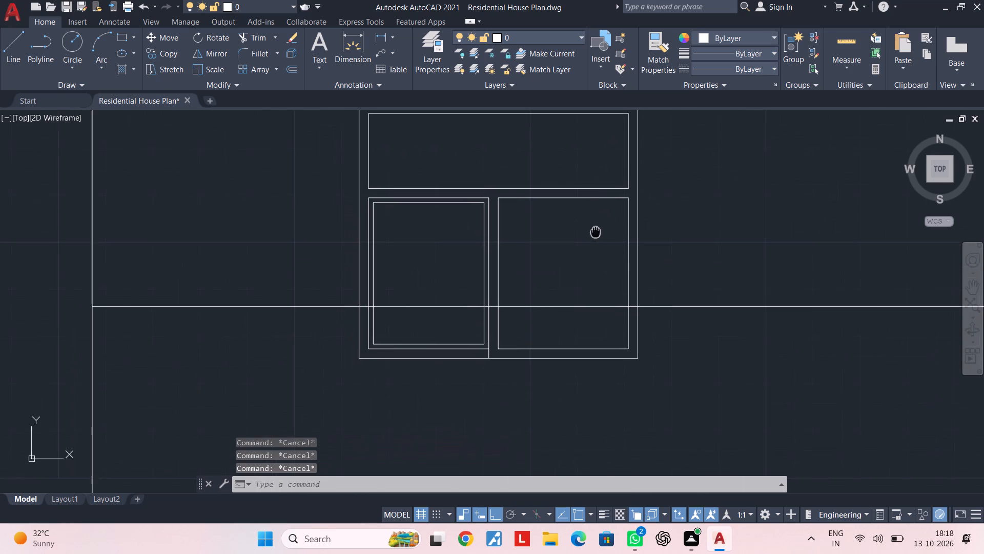
{"action": "key", "text": "Escape"}
{"action": "key", "text": "Escape"}
{"action": "middle_click", "coordinate": [592, 233]}
{"action": "key", "text": "Escape"}
{"action": "key", "text": "Escape"}
{"action": "key", "text": "Escape"}
{"action": "key", "text": "Escape"}
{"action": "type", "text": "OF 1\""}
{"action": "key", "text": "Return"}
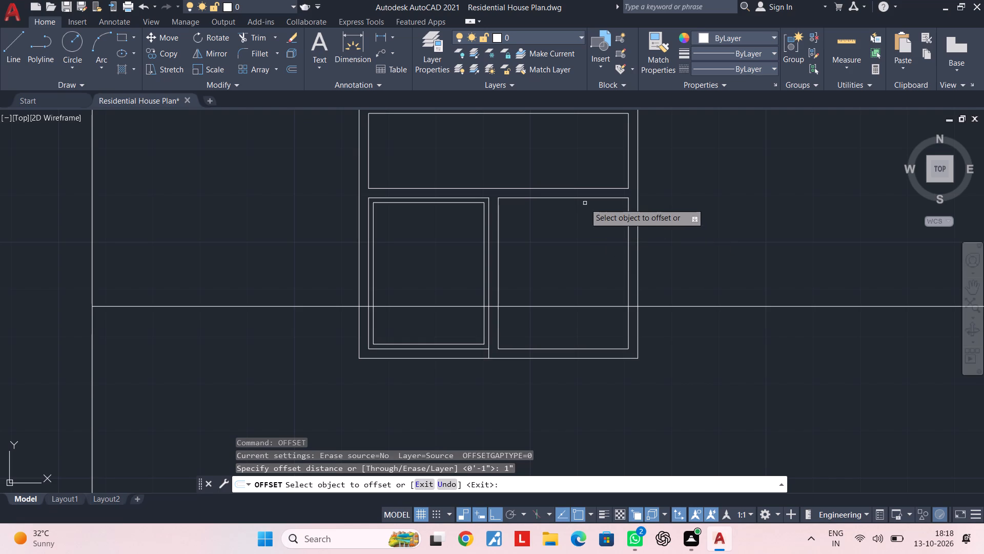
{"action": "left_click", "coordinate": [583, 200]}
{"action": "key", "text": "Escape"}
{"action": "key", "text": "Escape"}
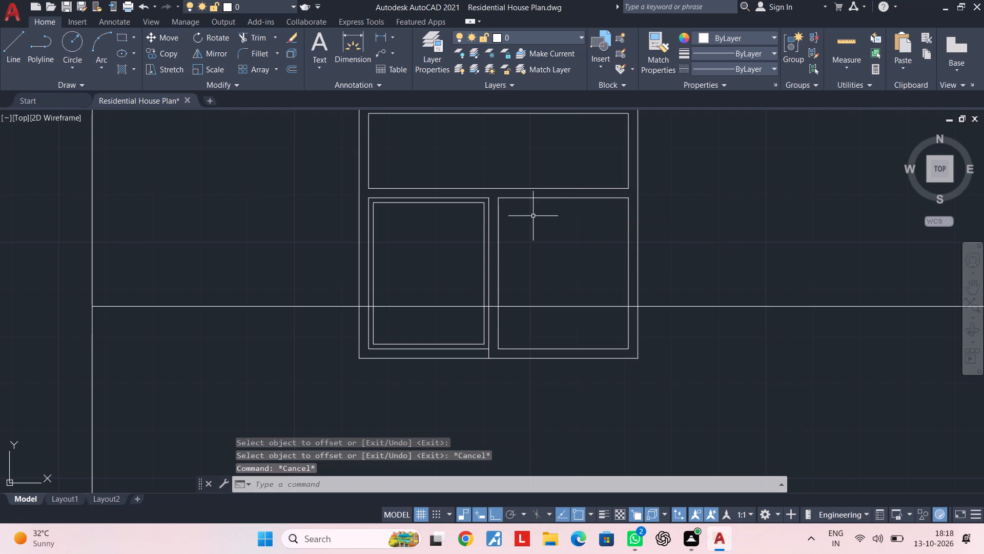
Join the right pane's top, left, right and bottom lines into one closed outline.
{"action": "scroll", "coordinate": [515, 197], "scroll_direction": "up", "scroll_amount": 2}
{"action": "left_click", "coordinate": [514, 195]}
{"action": "left_click", "coordinate": [463, 246]}
{"action": "middle_click_drag", "start_coordinate": [620, 278], "coordinate": [622, 245]}
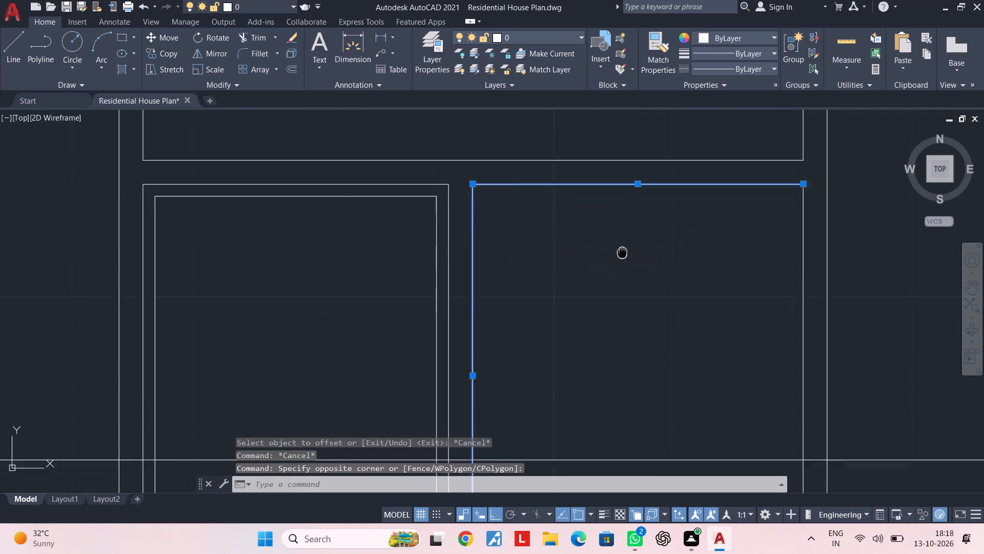
{"action": "middle_click_drag", "start_coordinate": [622, 245], "coordinate": [626, 206]}
{"action": "left_click", "coordinate": [815, 244]}
{"action": "left_click", "coordinate": [779, 268]}
{"action": "scroll", "coordinate": [773, 294], "scroll_direction": "down", "scroll_amount": 1}
{"action": "middle_click_drag", "start_coordinate": [774, 275], "coordinate": [773, 183]}
{"action": "scroll", "coordinate": [735, 295], "scroll_direction": "up", "scroll_amount": 2}
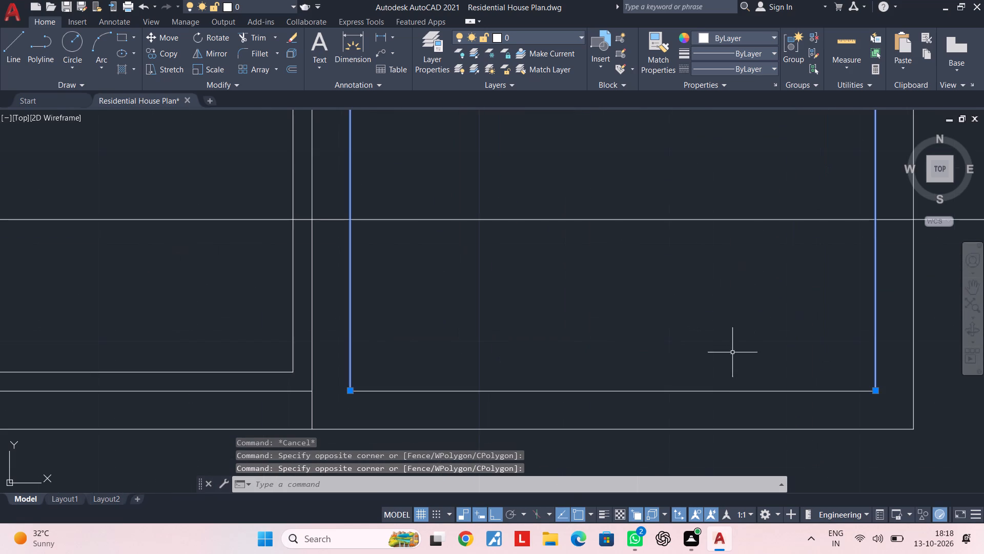
{"action": "left_click", "coordinate": [721, 399]}
{"action": "left_click", "coordinate": [675, 360]}
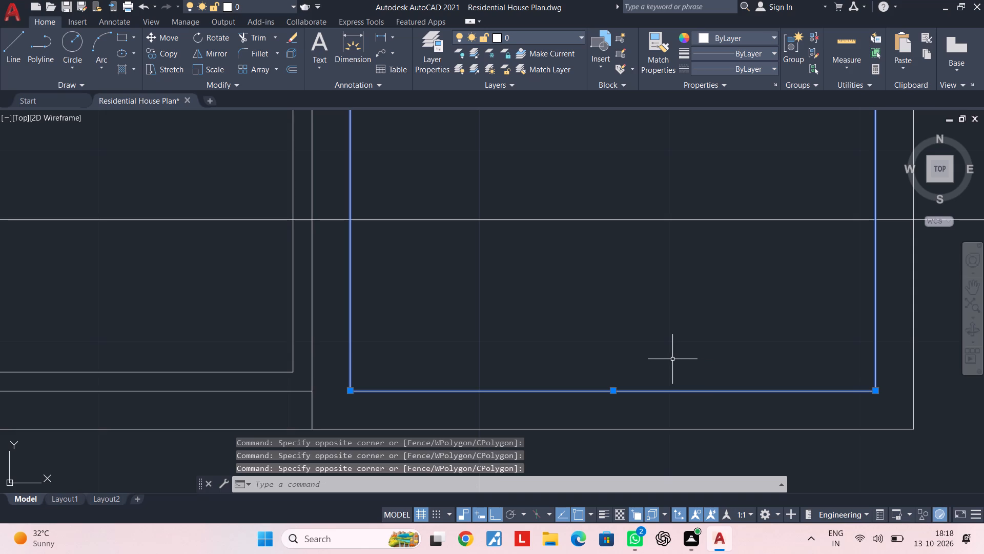
{"action": "type", "text": "J"}
{"action": "key", "text": "space"}
Offset the right pane's joined outline 1" toward the inside of the pane.
{"action": "type", "text": "OF 1\""}
{"action": "key", "text": "Return"}
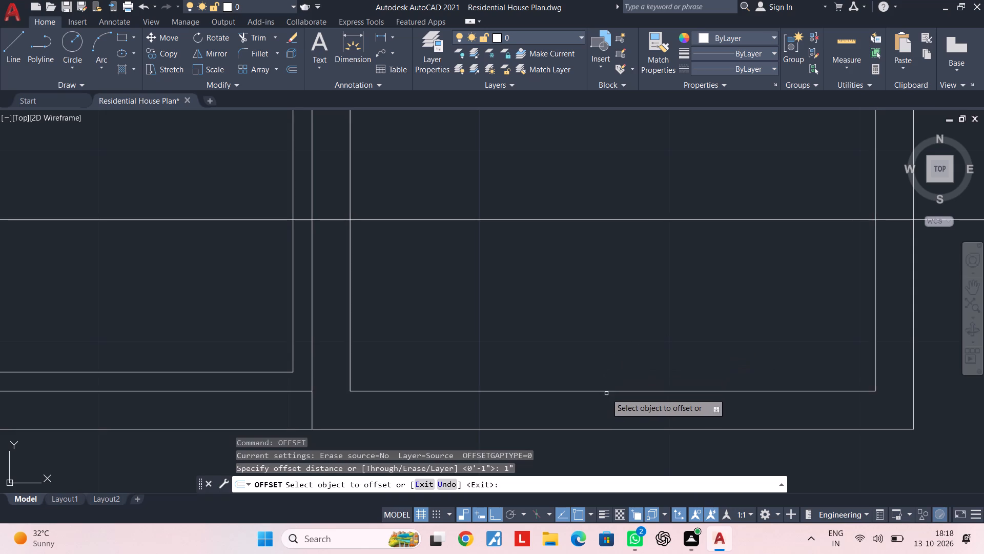
{"action": "left_click", "coordinate": [601, 390]}
{"action": "left_click", "coordinate": [600, 329]}
{"action": "key", "text": "Escape"}
{"action": "scroll", "coordinate": [584, 311], "scroll_direction": "down", "scroll_amount": 4}
{"action": "middle_click_drag", "start_coordinate": [584, 311], "coordinate": [580, 334]}
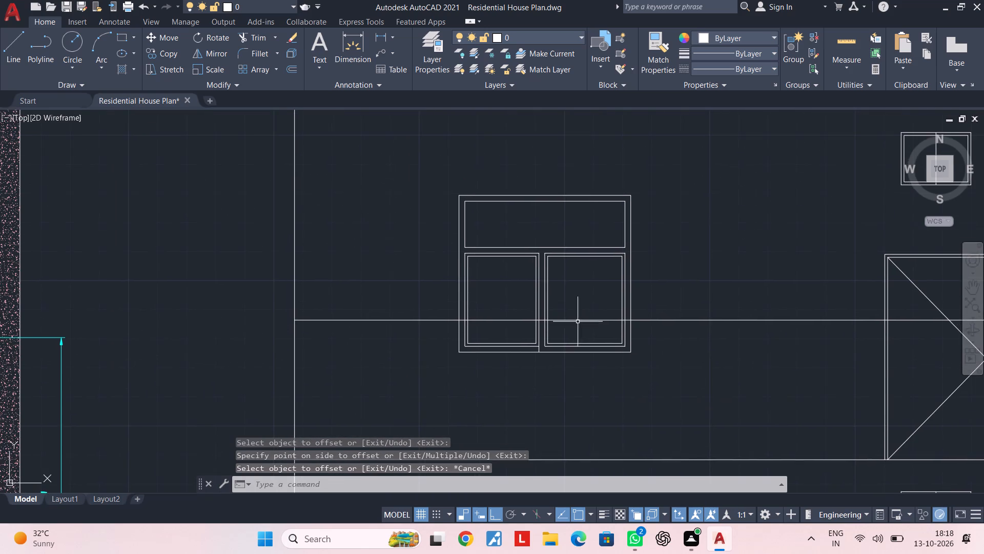
{"action": "middle_click", "coordinate": [584, 269]}
{"action": "key", "text": "Escape"}
{"action": "key", "text": "Escape"}
{"action": "key", "text": "Escape"}
{"action": "key", "text": "Escape"}
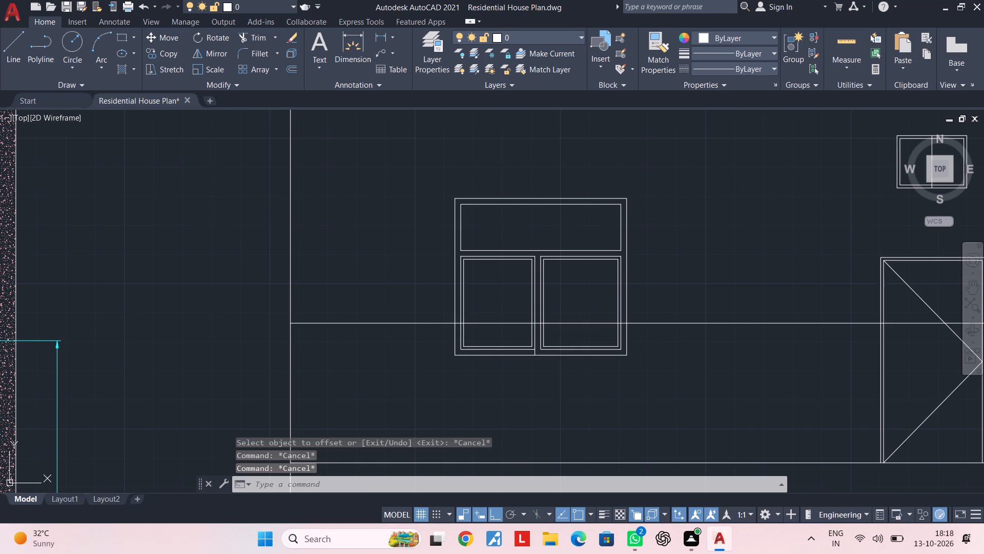
{"action": "key", "text": "Escape"}
{"action": "key", "text": "Escape"}
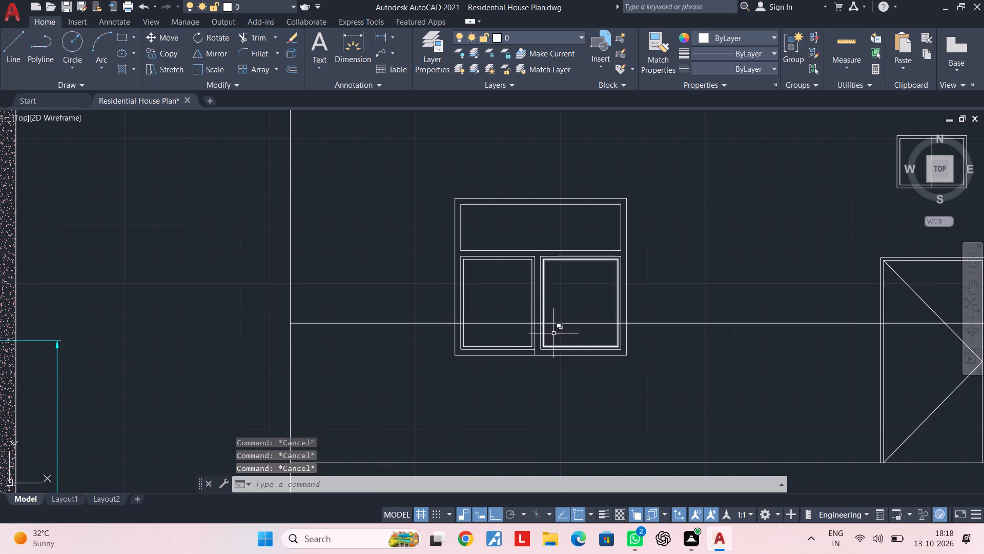
Examine the new drawing against the section, especially its uppermost horizontal lines above the upper-floor window.
{"action": "middle_click_drag", "start_coordinate": [584, 316], "coordinate": [514, 283]}
{"action": "key", "text": "Escape"}
{"action": "scroll", "coordinate": [523, 280], "scroll_direction": "down", "scroll_amount": 3}
{"action": "middle_click_drag", "start_coordinate": [528, 285], "coordinate": [516, 257]}
{"action": "key", "text": "Escape"}
{"action": "key", "text": "Escape"}
{"action": "middle_click_drag", "start_coordinate": [525, 252], "coordinate": [528, 298]}
{"action": "key", "text": "Escape"}
{"action": "key", "text": "Escape"}
{"action": "middle_click_drag", "start_coordinate": [534, 261], "coordinate": [537, 290]}
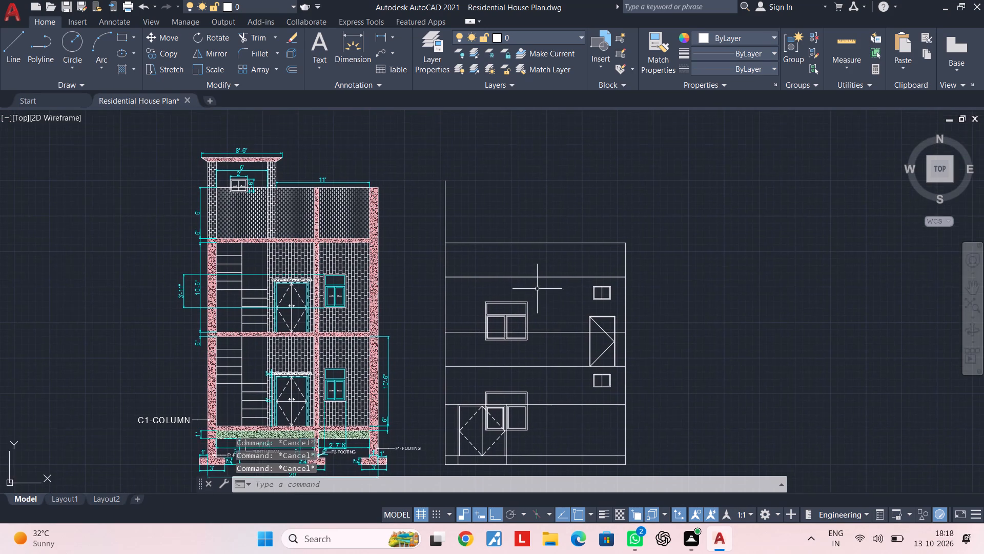
{"action": "middle_click_drag", "start_coordinate": [545, 277], "coordinate": [538, 318]}
{"action": "key", "text": "Escape"}
{"action": "scroll", "coordinate": [534, 308], "scroll_direction": "up", "scroll_amount": 3}
{"action": "middle_click_drag", "start_coordinate": [505, 309], "coordinate": [597, 283]}
{"action": "key", "text": "Escape"}
{"action": "key", "text": "Escape"}
{"action": "key", "text": "Escape"}
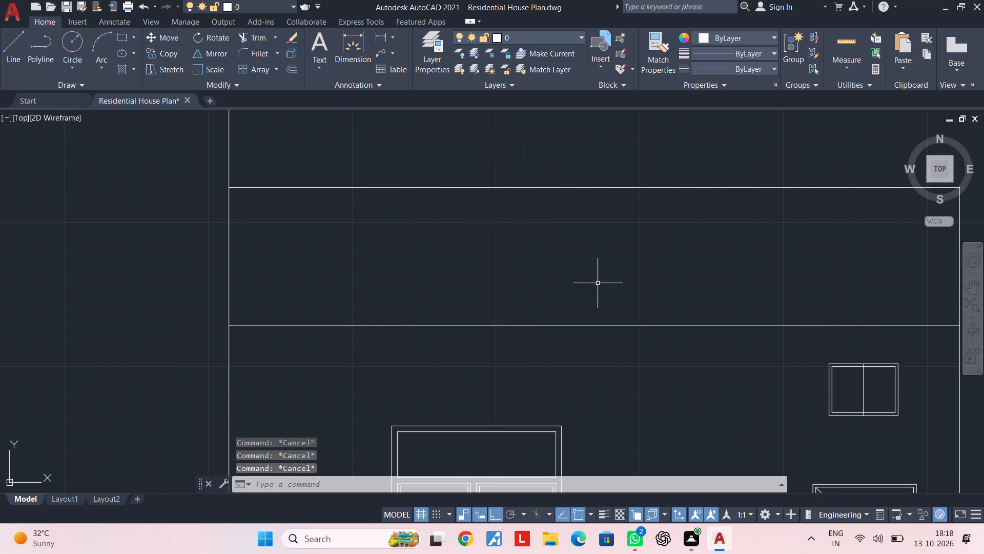
{"action": "key", "text": "Escape"}
{"action": "key", "text": "Escape"}
{"action": "key", "text": "Escape"}
{"action": "middle_click_drag", "start_coordinate": [621, 290], "coordinate": [502, 268]}
{"action": "middle_click_drag", "start_coordinate": [414, 266], "coordinate": [414, 266]}
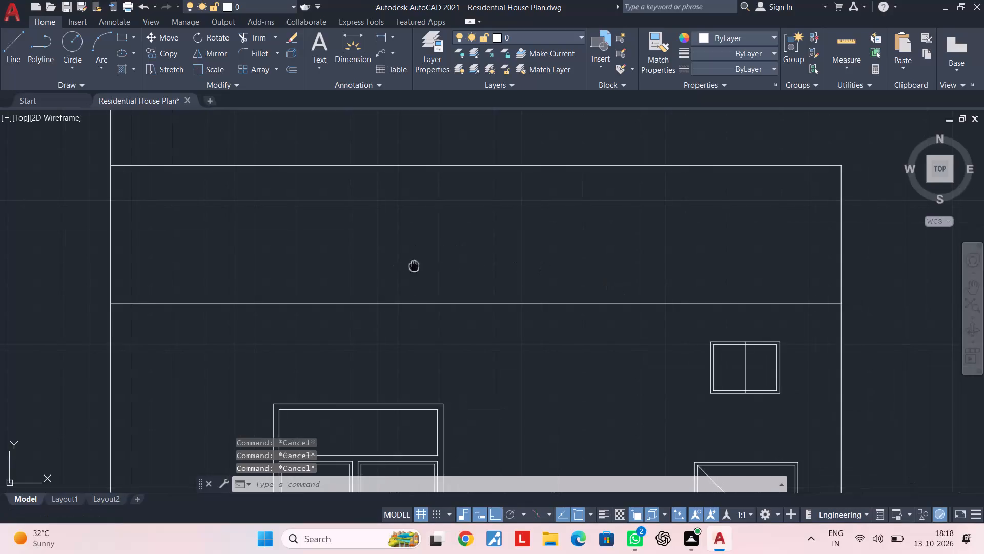
{"action": "middle_click_drag", "start_coordinate": [414, 266], "coordinate": [515, 263]}
{"action": "middle_click_drag", "start_coordinate": [408, 233], "coordinate": [524, 204]}
{"action": "scroll", "coordinate": [524, 204], "scroll_direction": "down", "scroll_amount": 2}
{"action": "middle_click_drag", "start_coordinate": [524, 204], "coordinate": [497, 237]}
{"action": "middle_click_drag", "start_coordinate": [478, 228], "coordinate": [482, 258]}
{"action": "scroll", "coordinate": [477, 241], "scroll_direction": "up", "scroll_amount": 1}
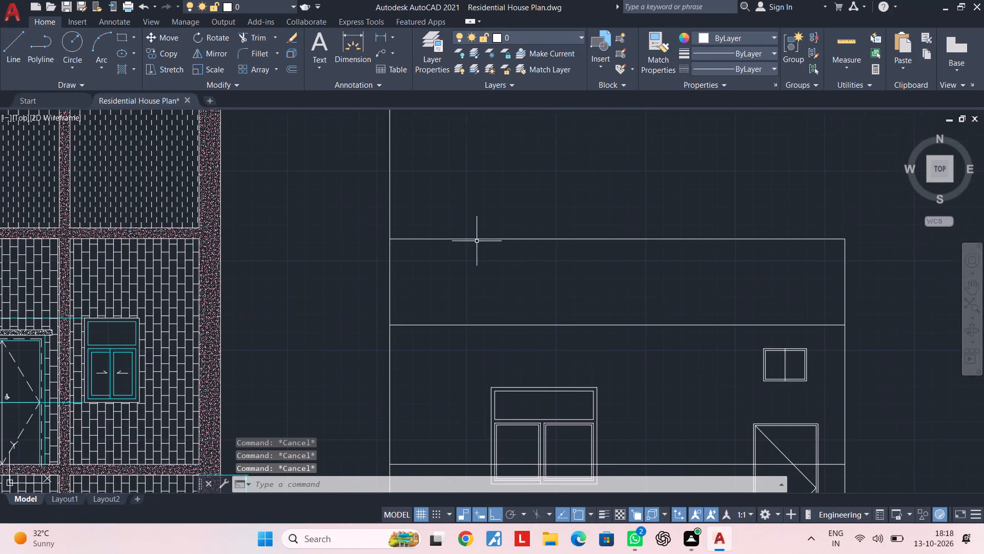
Measure the height from the parapet top to the underside of the stair-head slab in the section.
{"action": "middle_click_drag", "start_coordinate": [460, 240], "coordinate": [474, 288]}
{"action": "key", "text": "Escape"}
{"action": "key", "text": "Escape"}
{"action": "key", "text": "Escape"}
{"action": "key", "text": "Escape"}
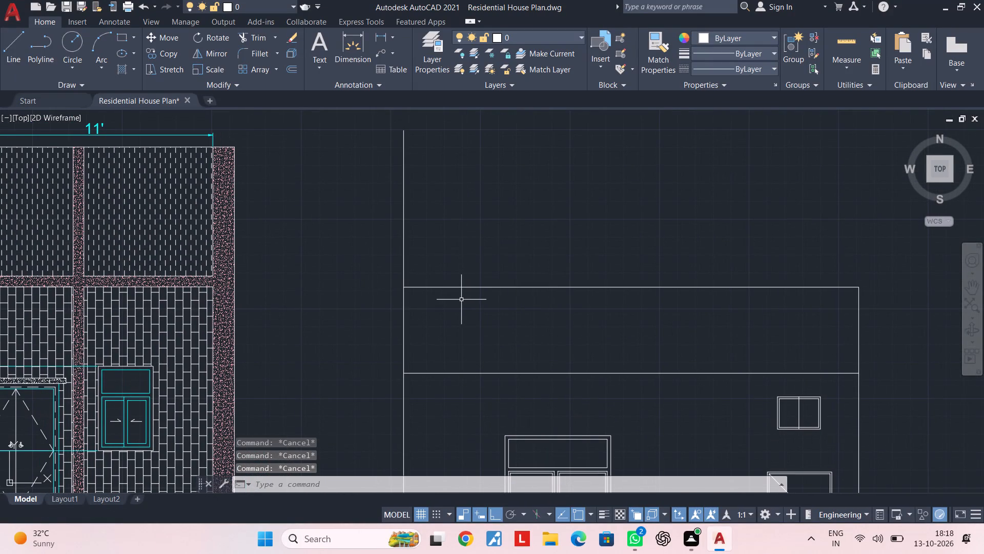
{"action": "key", "text": "Escape"}
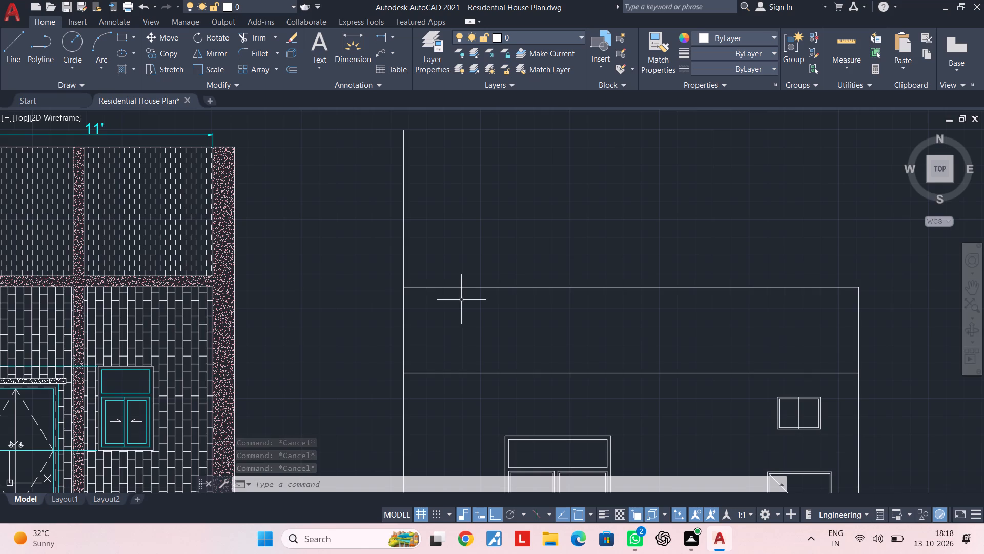
{"action": "key", "text": "Escape"}
{"action": "scroll", "coordinate": [461, 300], "scroll_direction": "down", "scroll_amount": 2}
{"action": "middle_click_drag", "start_coordinate": [461, 300], "coordinate": [454, 328]}
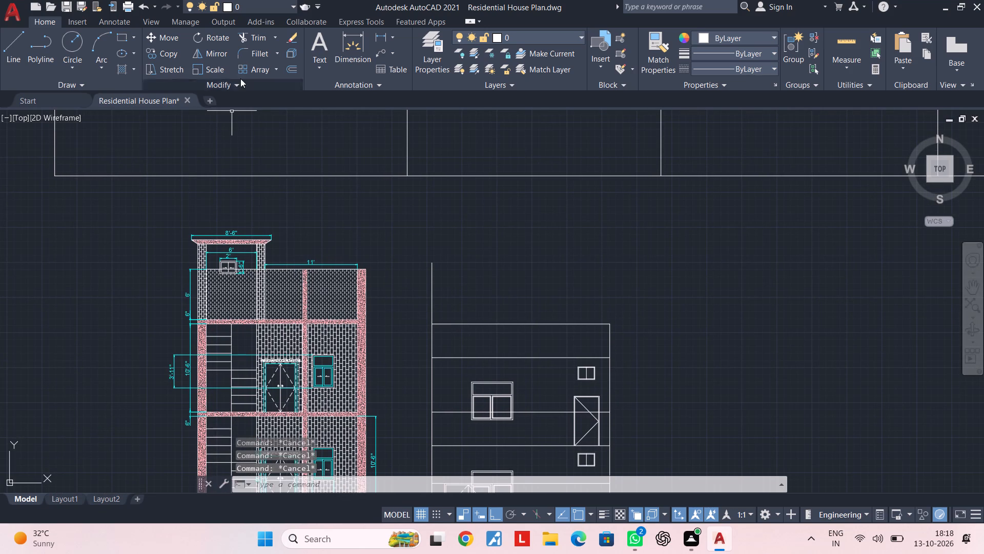
{"action": "left_click", "coordinate": [377, 31]}
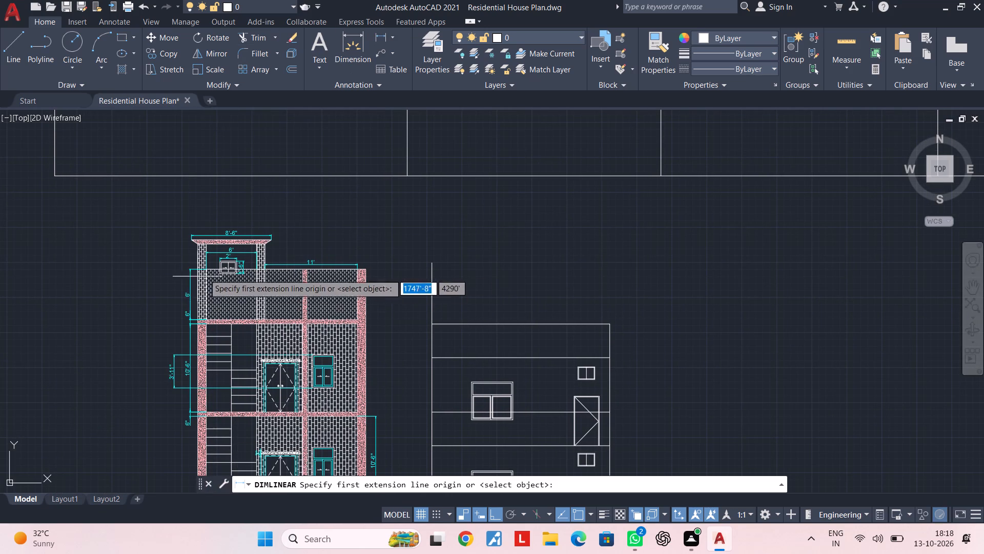
{"action": "scroll", "coordinate": [260, 272], "scroll_direction": "up", "scroll_amount": 4}
{"action": "middle_click_drag", "start_coordinate": [193, 282], "coordinate": [649, 369]}
{"action": "scroll", "coordinate": [364, 331], "scroll_direction": "up", "scroll_amount": 1}
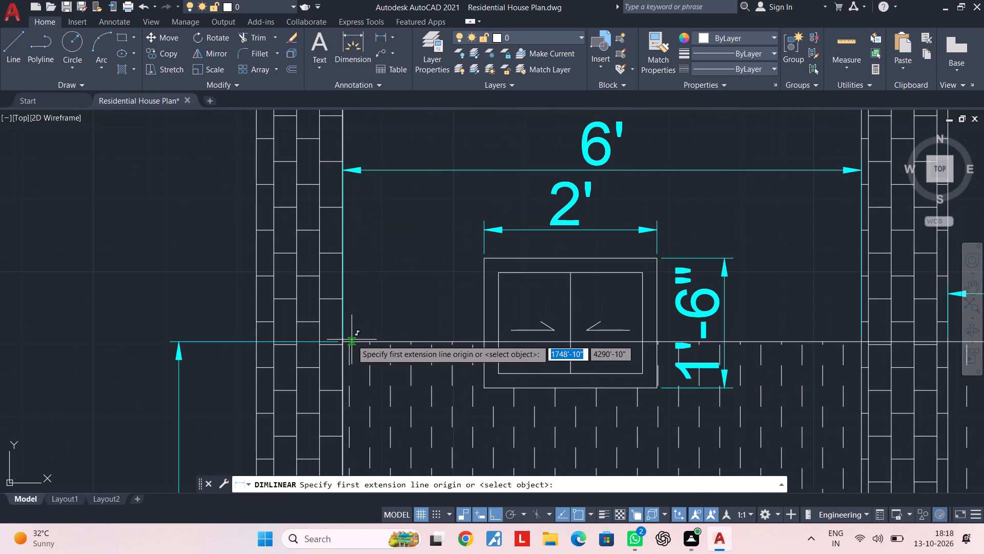
{"action": "left_click", "coordinate": [342, 342]}
{"action": "scroll", "coordinate": [341, 276], "scroll_direction": "down", "scroll_amount": 1}
{"action": "middle_click_drag", "start_coordinate": [341, 276], "coordinate": [337, 381]}
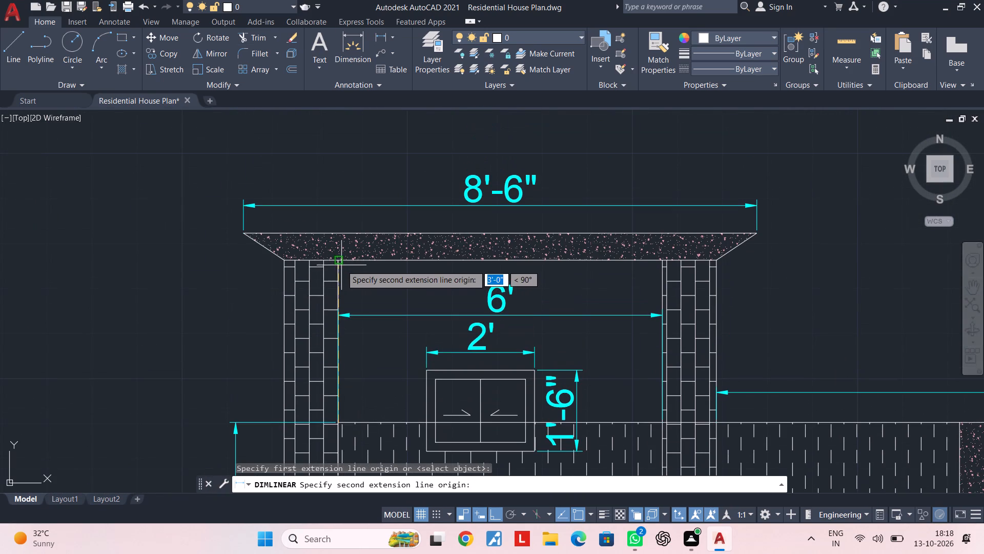
{"action": "left_click", "coordinate": [340, 261]}
{"action": "key", "text": "Escape"}
Offset the new drawing's top roof line 3' upward.
{"action": "scroll", "coordinate": [406, 326], "scroll_direction": "down", "scroll_amount": 2}
{"action": "middle_click_drag", "start_coordinate": [421, 332], "coordinate": [184, 312]}
{"action": "scroll", "coordinate": [629, 348], "scroll_direction": "down", "scroll_amount": 2}
{"action": "middle_click_drag", "start_coordinate": [637, 348], "coordinate": [329, 286]}
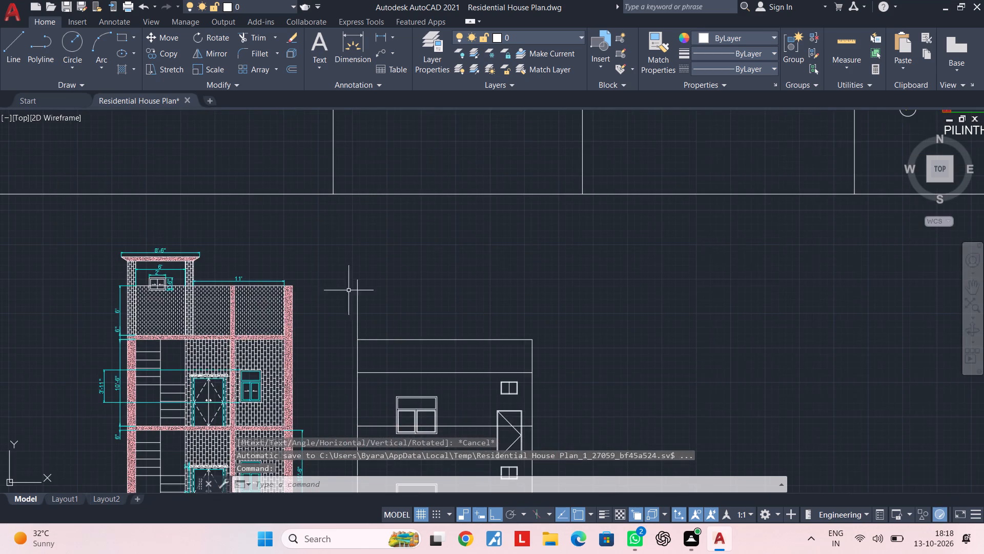
{"action": "middle_click_drag", "start_coordinate": [410, 358], "coordinate": [454, 352]}
{"action": "scroll", "coordinate": [454, 352], "scroll_direction": "up", "scroll_amount": 1}
{"action": "key", "text": "Escape"}
{"action": "key", "text": "Escape"}
{"action": "type", "text": "OF 3'"}
{"action": "key", "text": "Return"}
{"action": "left_click", "coordinate": [477, 320]}
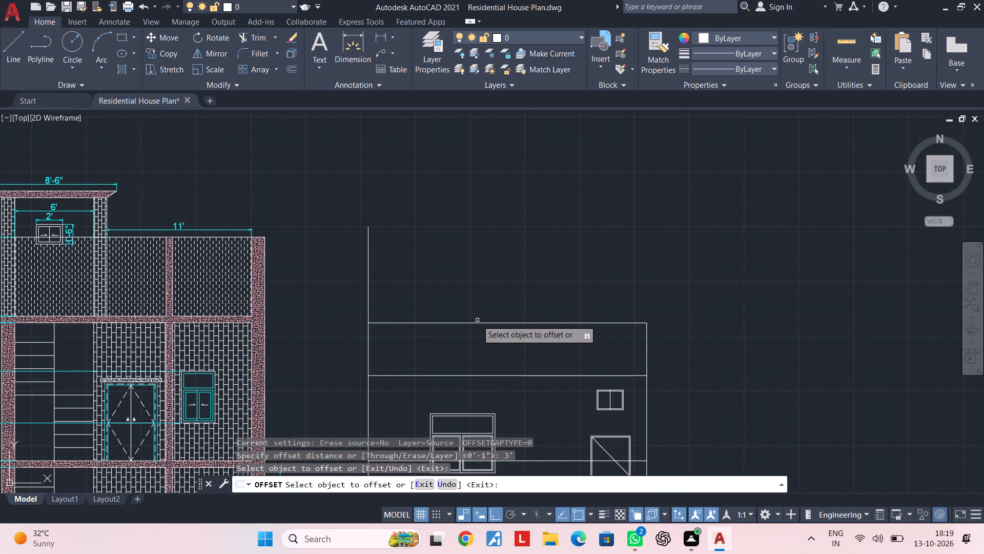
{"action": "left_click", "coordinate": [479, 323]}
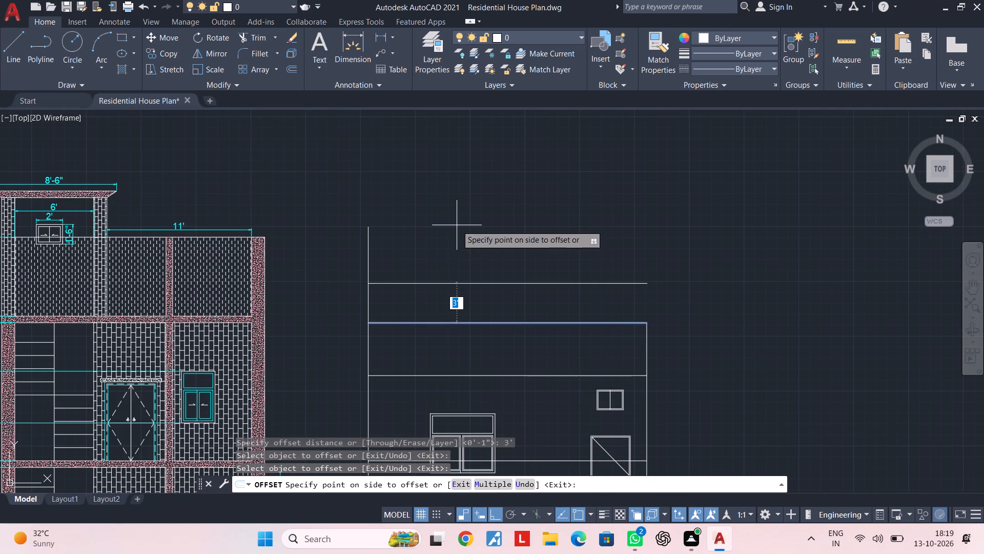
{"action": "scroll", "coordinate": [455, 234], "scroll_direction": "up", "scroll_amount": 2}
{"action": "middle_click_drag", "start_coordinate": [456, 252], "coordinate": [467, 180]}
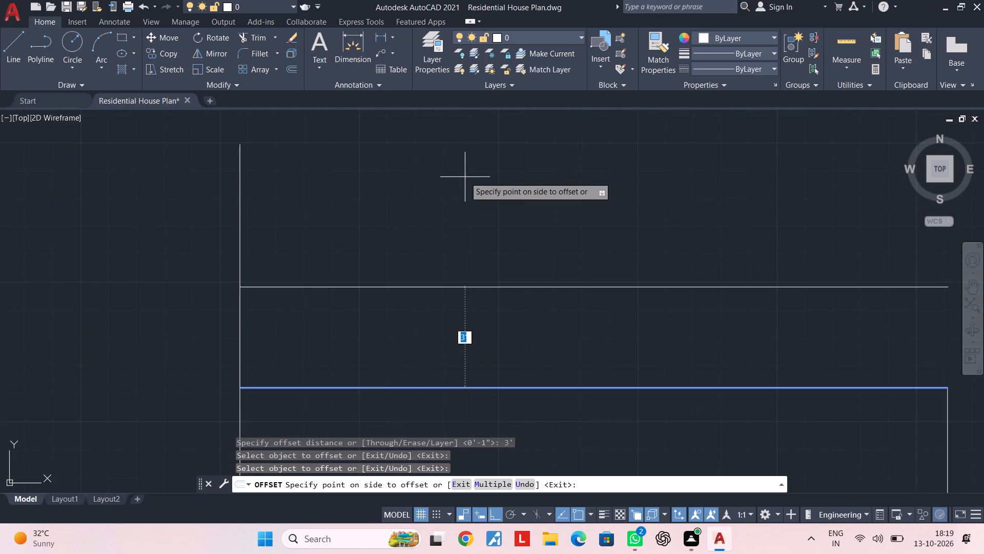
{"action": "left_click", "coordinate": [465, 177]}
{"action": "key", "text": "Escape"}
{"action": "key", "text": "Escape"}
{"action": "key", "text": "Escape"}
{"action": "key", "text": "Escape"}
{"action": "key", "text": "Escape"}
{"action": "key", "text": "Escape"}
{"action": "key", "text": "Escape"}
{"action": "key", "text": "Escape"}
{"action": "key", "text": "Escape"}
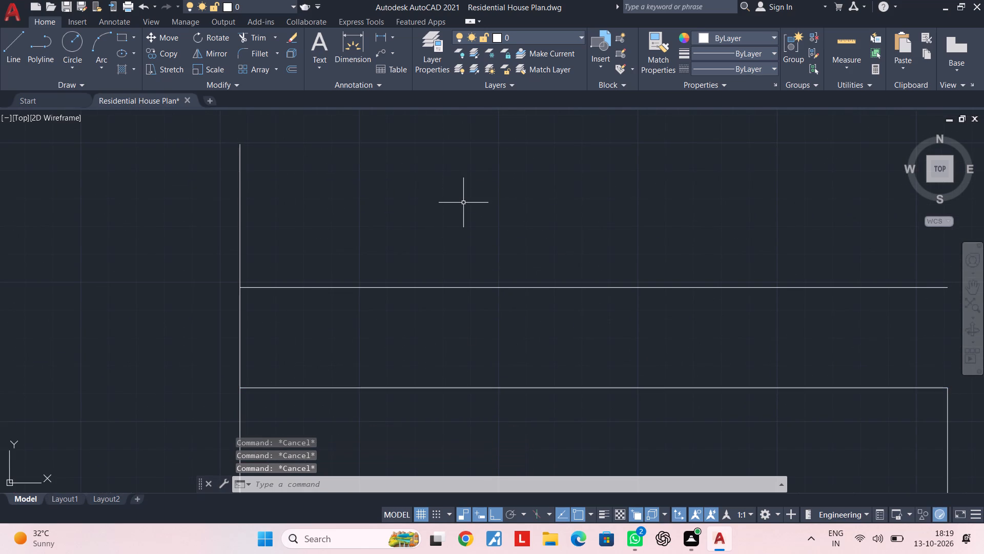
Offset the new drawing's left vertical line 7'6" to the right.
{"action": "key", "text": "p"}
{"action": "key", "text": "Escape"}
{"action": "key", "text": "Escape"}
{"action": "type", "text": "OF"}
{"action": "key", "text": "space"}
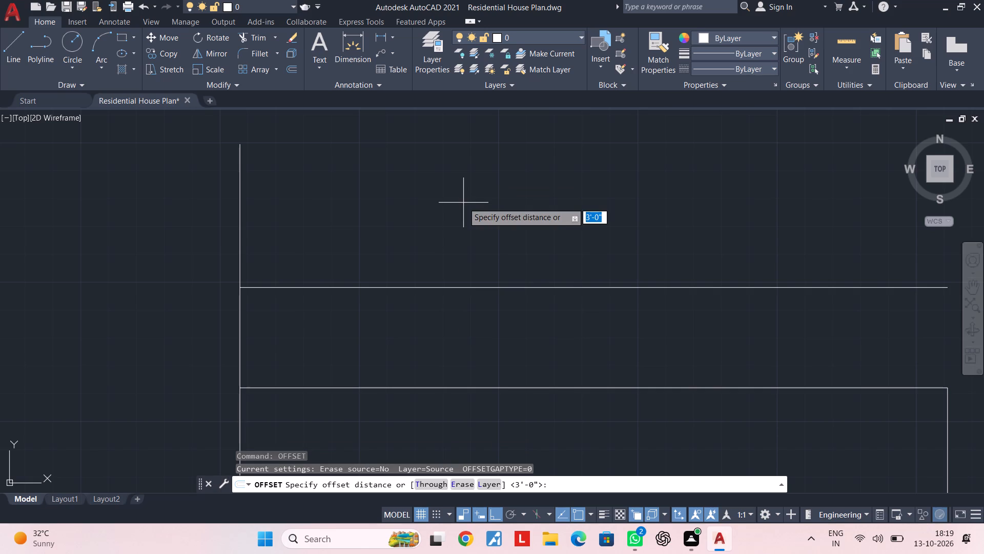
{"action": "type", "text": "7'6\""}
{"action": "key", "text": "Return"}
{"action": "left_click", "coordinate": [241, 335]}
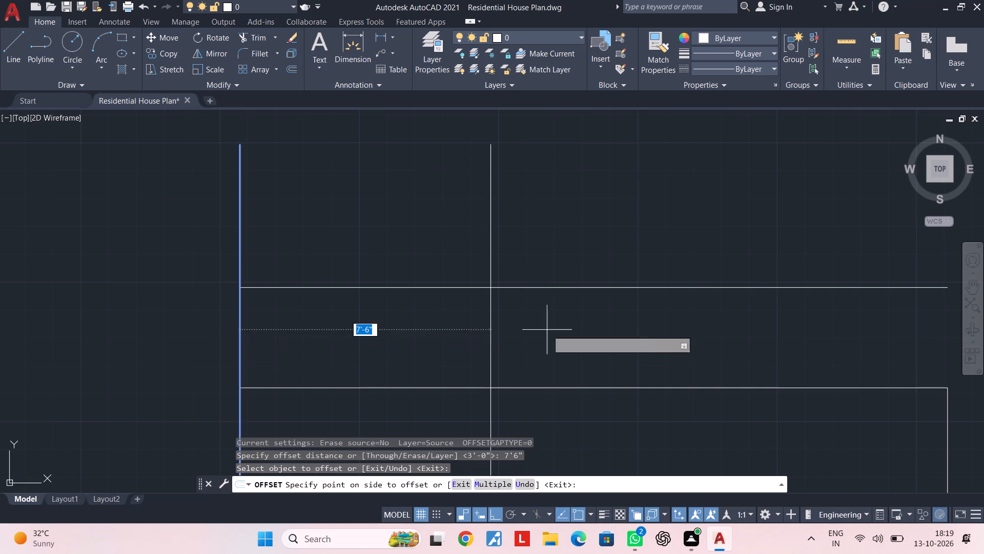
{"action": "left_click", "coordinate": [655, 330]}
{"action": "key", "text": "Escape"}
{"action": "key", "text": "Escape"}
Trim the new vertical line's pieces between the 3' offset line and the horizontal line above the upper-floor window.
{"action": "type", "text": "TR"}
{"action": "key", "text": "space"}
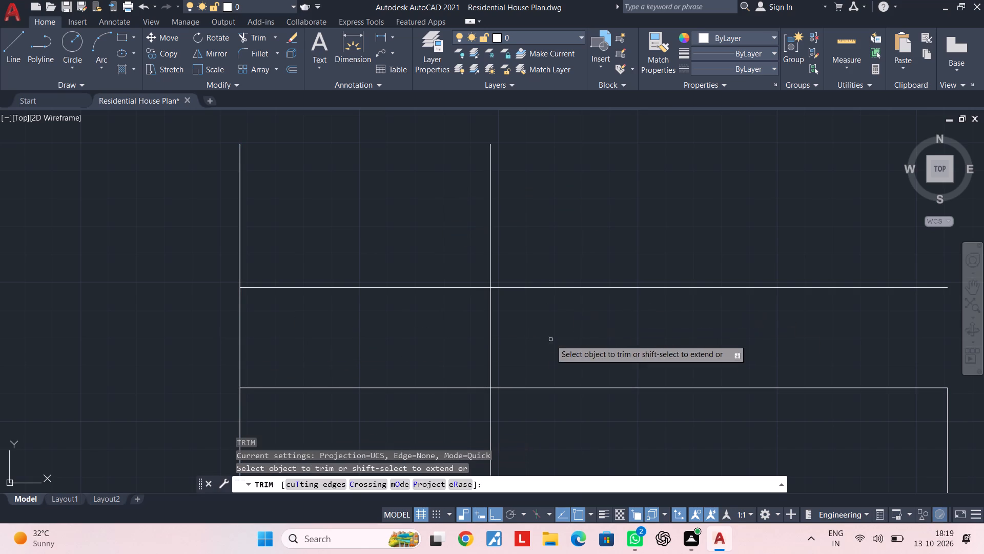
{"action": "left_click", "coordinate": [531, 354]}
{"action": "left_click", "coordinate": [444, 351]}
{"action": "scroll", "coordinate": [520, 400], "scroll_direction": "down", "scroll_amount": 3}
{"action": "middle_click_drag", "start_coordinate": [523, 392], "coordinate": [513, 347]}
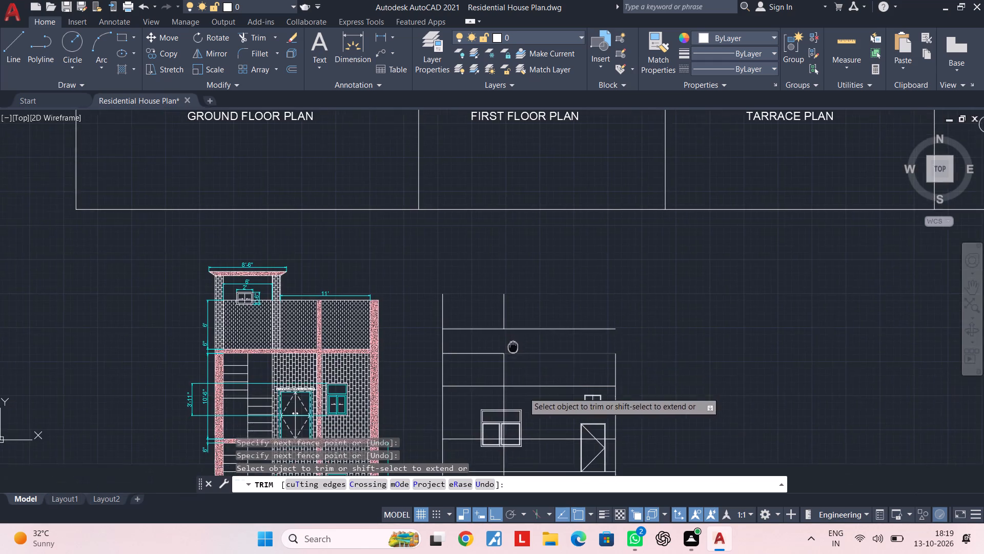
{"action": "scroll", "coordinate": [510, 362], "scroll_direction": "up", "scroll_amount": 3}
{"action": "left_click", "coordinate": [505, 370]}
{"action": "left_click", "coordinate": [392, 391]}
{"action": "scroll", "coordinate": [512, 386], "scroll_direction": "down", "scroll_amount": 2}
{"action": "middle_click_drag", "start_coordinate": [515, 368], "coordinate": [496, 298]}
{"action": "key", "text": "Escape"}
{"action": "key", "text": "Escape"}
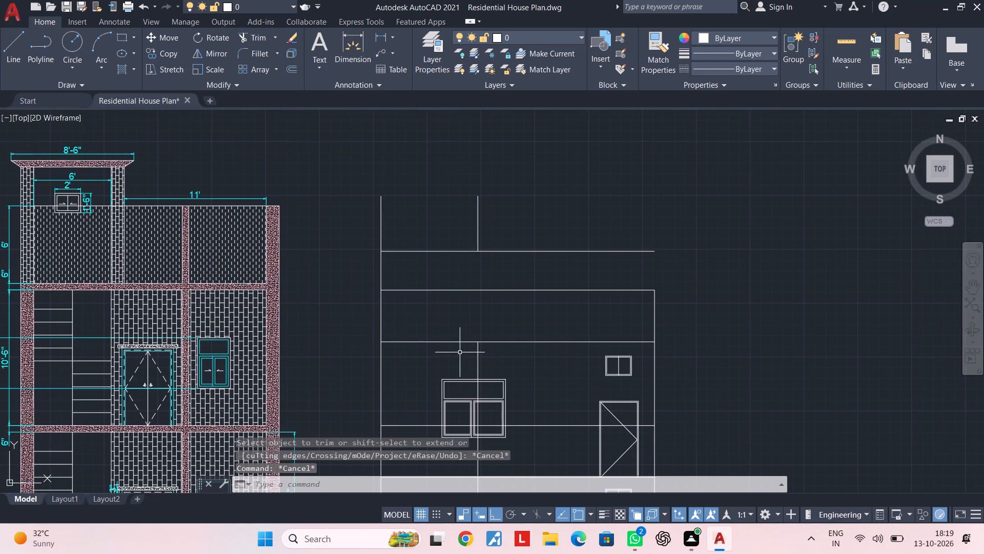
Erase the leftover piece of the vertical line running down through the upper-floor window.
{"action": "left_click", "coordinate": [479, 359]}
{"action": "key", "text": "Delete"}
{"action": "key", "text": "Escape"}
{"action": "key", "text": "Escape"}
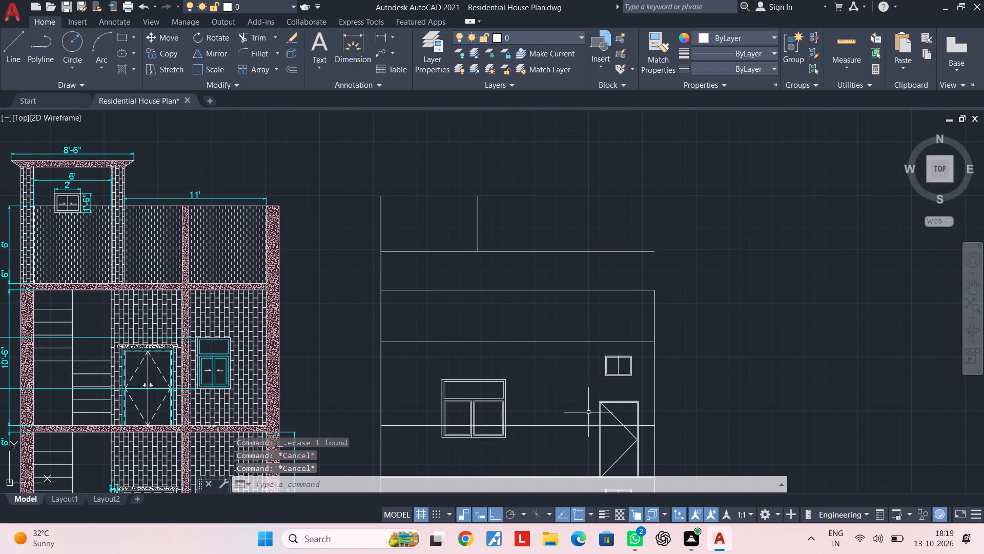
Extend the short vertical line above the 3' offset line down to the roof line below.
{"action": "type", "text": "EX"}
{"action": "key", "text": "space"}
{"action": "left_click", "coordinate": [519, 230]}
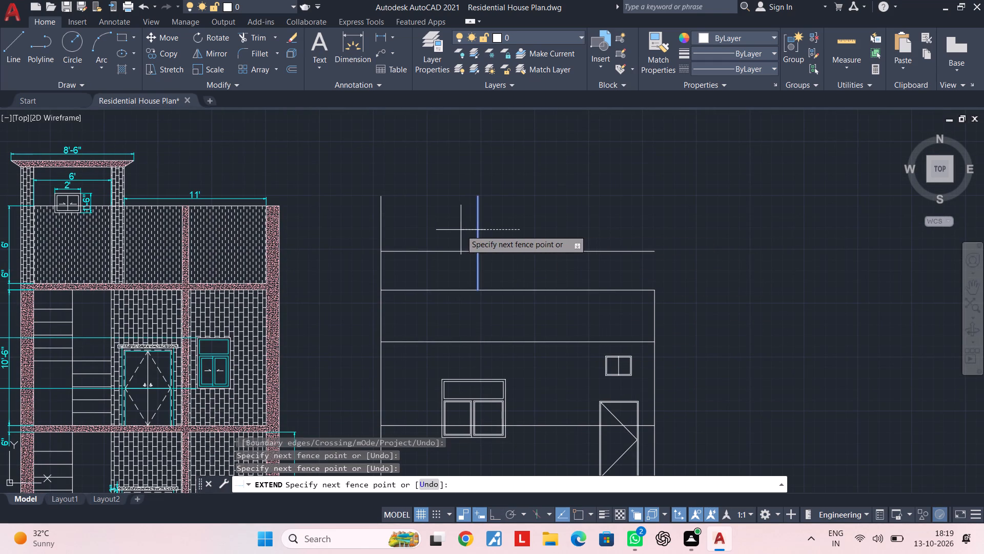
{"action": "left_click", "coordinate": [461, 230]}
{"action": "key", "text": "Escape"}
{"action": "key", "text": "Escape"}
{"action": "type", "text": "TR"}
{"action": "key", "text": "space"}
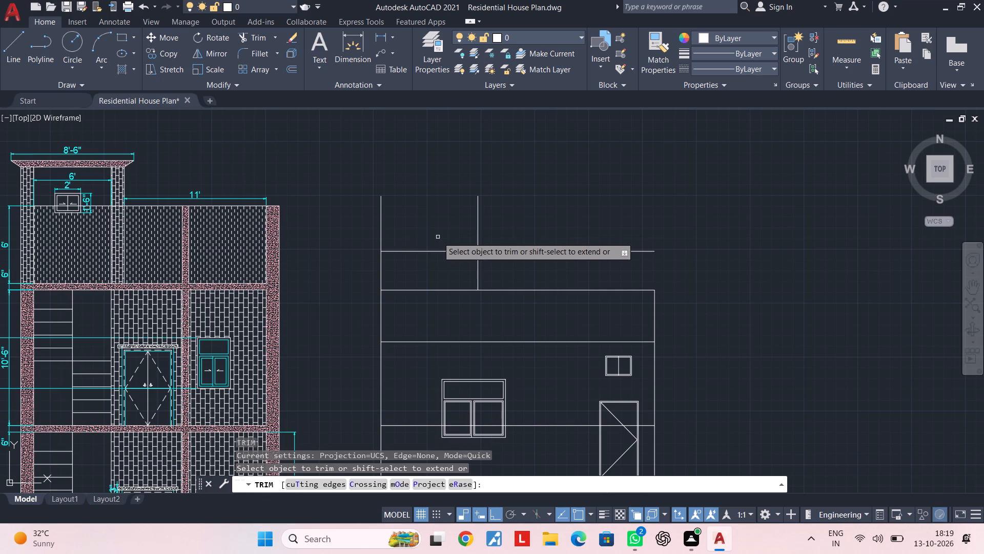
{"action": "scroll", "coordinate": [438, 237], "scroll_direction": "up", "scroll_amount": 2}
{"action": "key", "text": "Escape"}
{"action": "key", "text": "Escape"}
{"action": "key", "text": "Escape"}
Offset the new drawing's uppermost horizontal line 6" upward for the stair-head slab thickness.
{"action": "type", "text": "OF"}
{"action": "key", "text": "space"}
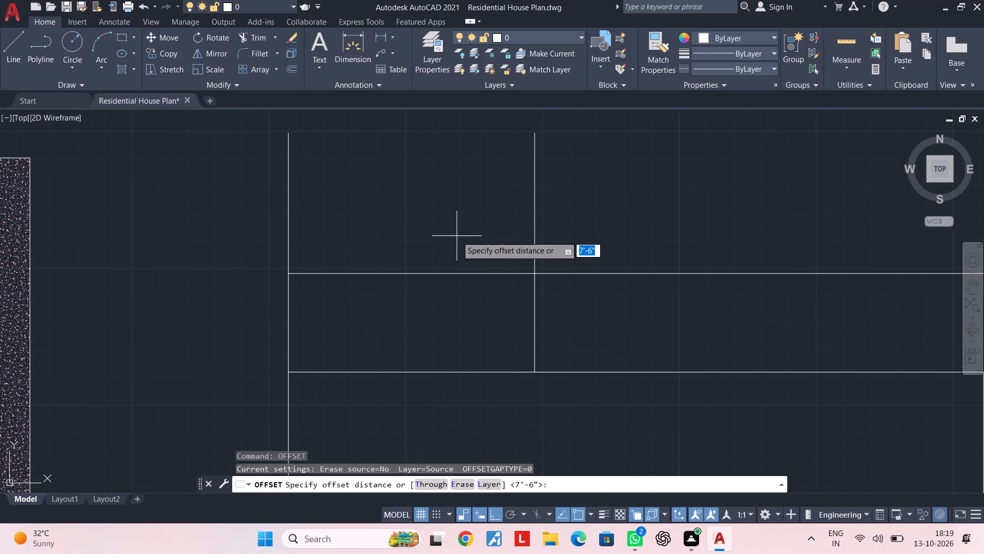
{"action": "type", "text": "6\""}
{"action": "key", "text": "Return"}
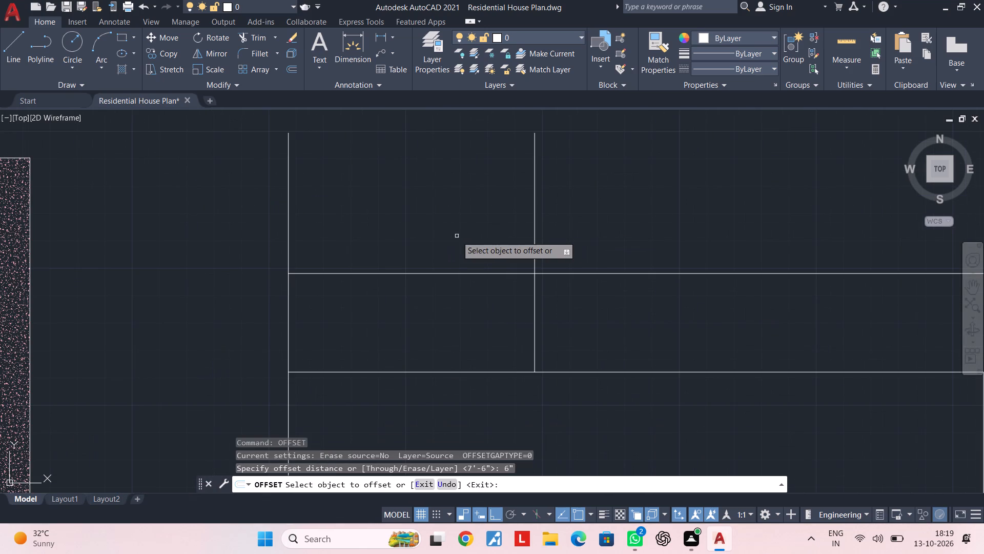
{"action": "left_click", "coordinate": [454, 274]}
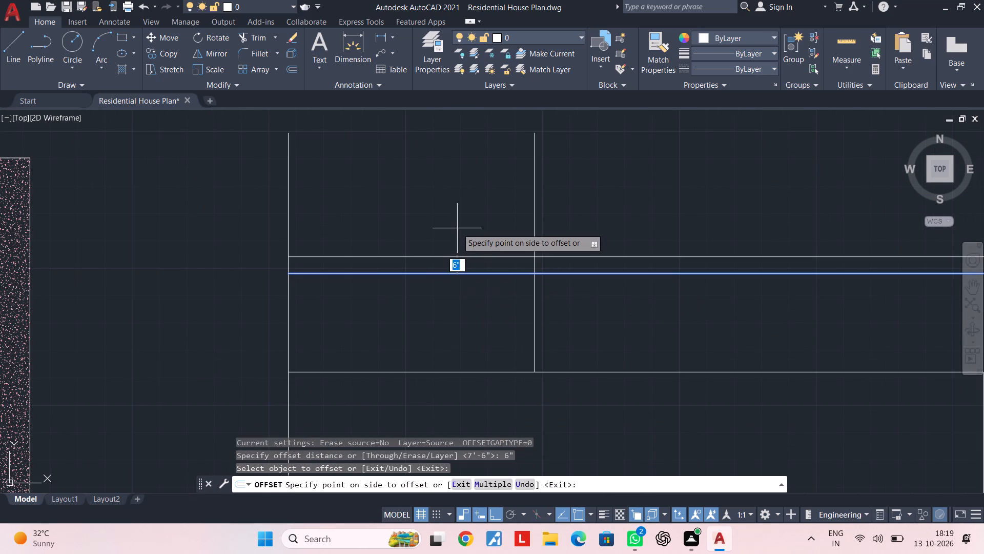
{"action": "left_click", "coordinate": [457, 228]}
{"action": "key", "text": "Escape"}
{"action": "key", "text": "Escape"}
{"action": "key", "text": "Escape"}
{"action": "key", "text": "Escape"}
Trim both vertical lines where they project above the upper slab line.
{"action": "key", "text": "t"}
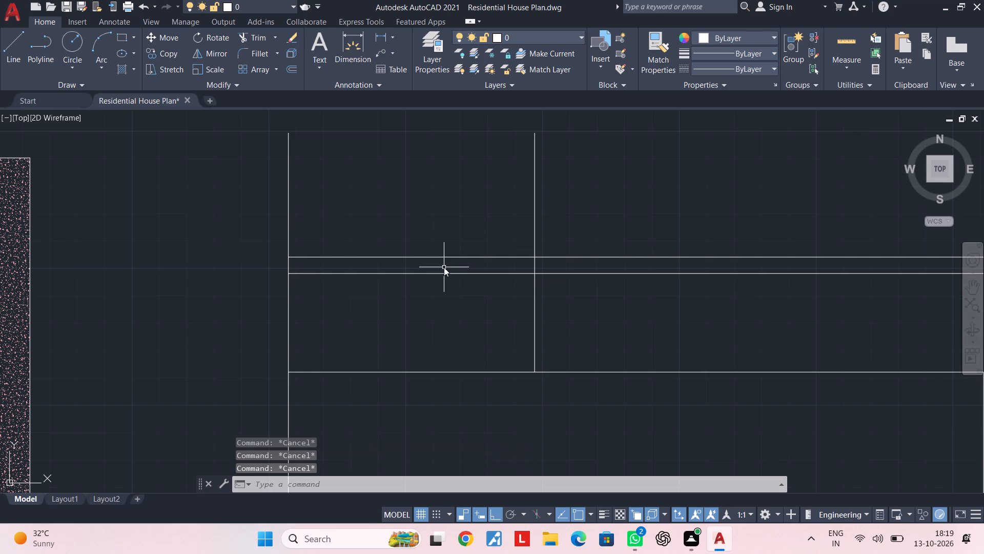
{"action": "key", "text": "r"}
{"action": "key", "text": "space"}
{"action": "left_click", "coordinate": [567, 194]}
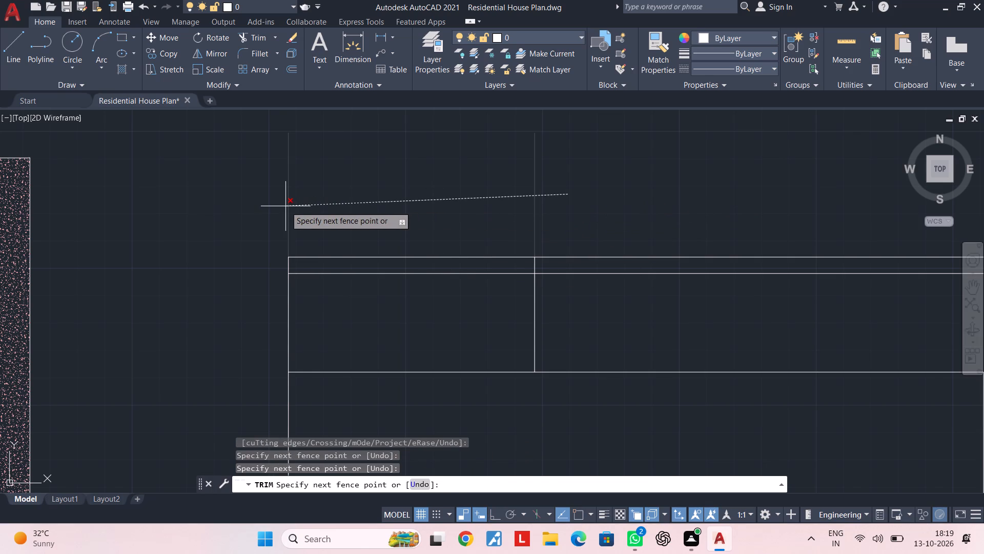
{"action": "left_click", "coordinate": [285, 206]}
{"action": "key", "text": "Escape"}
{"action": "key", "text": "Escape"}
{"action": "key", "text": "Escape"}
Draw a slanted line about 10" long from the right stair-head wall at the lower slab line outward to the upper slab line.
{"action": "middle_click_drag", "start_coordinate": [408, 262], "coordinate": [389, 253]}
{"action": "key", "text": "Escape"}
{"action": "key", "text": "Escape"}
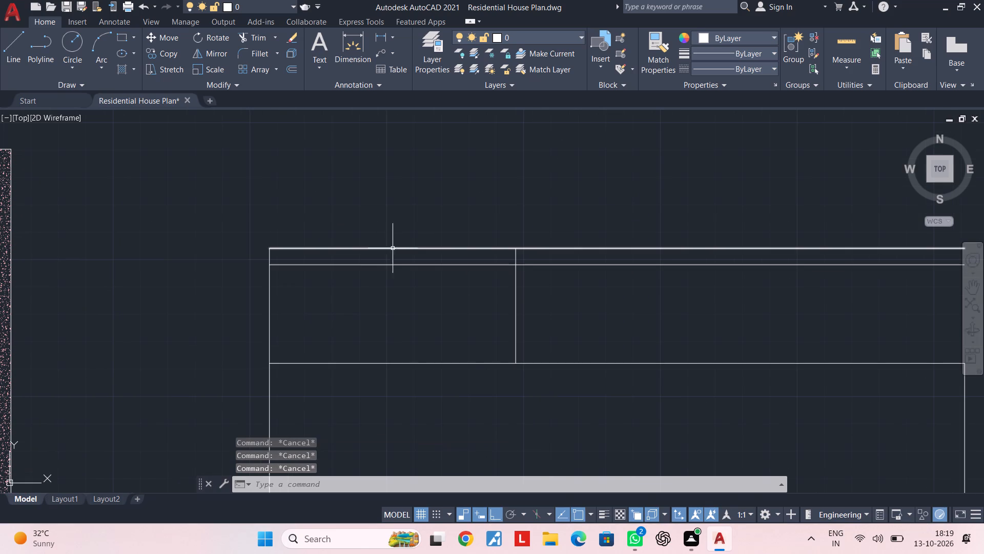
{"action": "key", "text": "Escape"}
{"action": "key", "text": "Escape"}
{"action": "type", "text": "L"}
{"action": "key", "text": "space"}
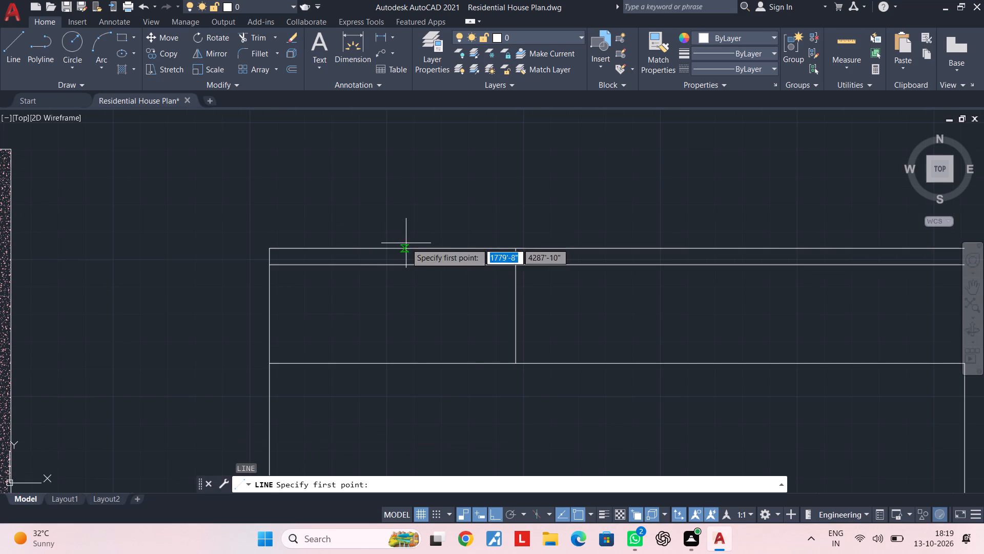
{"action": "scroll", "coordinate": [531, 269], "scroll_direction": "up", "scroll_amount": 2}
{"action": "left_click", "coordinate": [488, 259]}
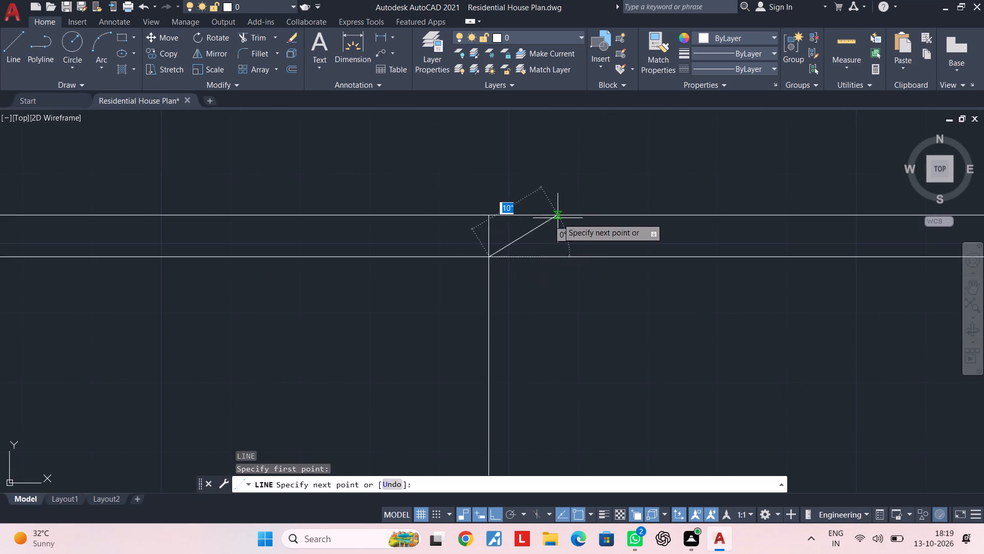
{"action": "left_click", "coordinate": [558, 217]}
{"action": "key", "text": "Escape"}
{"action": "key", "text": "Escape"}
{"action": "key", "text": "Escape"}
Trim the upper slab line beyond the slanted end and the right wall's stub between the two slab lines.
{"action": "type", "text": "TR"}
{"action": "key", "text": "space"}
{"action": "left_click", "coordinate": [609, 216]}
{"action": "middle_click_drag", "start_coordinate": [560, 256], "coordinate": [643, 256]}
{"action": "key", "text": "Escape"}
{"action": "key", "text": "space"}
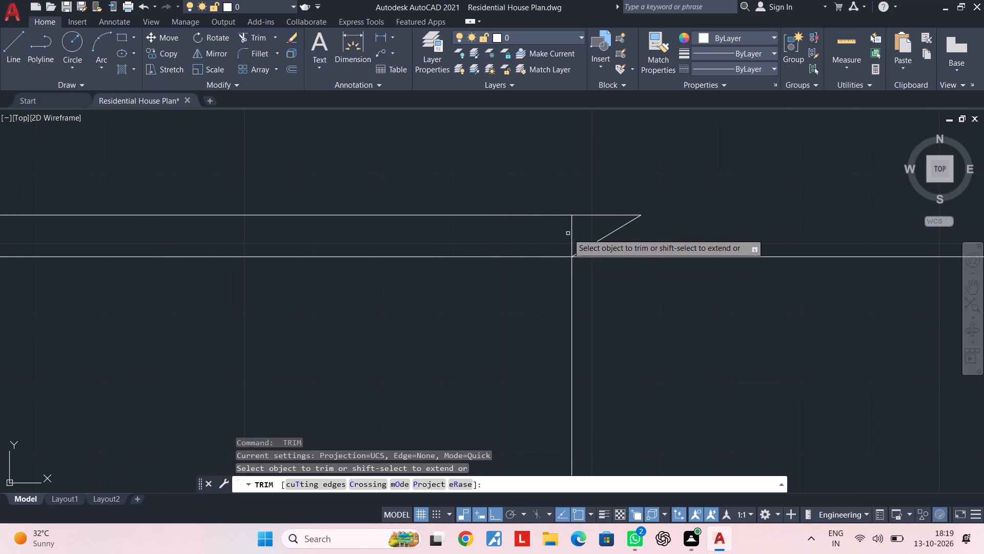
{"action": "left_click", "coordinate": [570, 231]}
{"action": "key", "text": "Escape"}
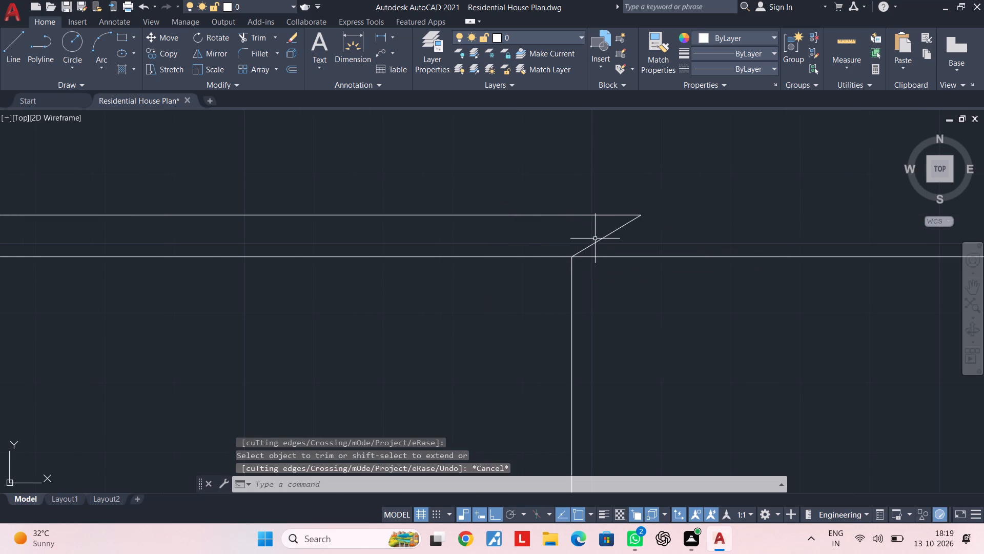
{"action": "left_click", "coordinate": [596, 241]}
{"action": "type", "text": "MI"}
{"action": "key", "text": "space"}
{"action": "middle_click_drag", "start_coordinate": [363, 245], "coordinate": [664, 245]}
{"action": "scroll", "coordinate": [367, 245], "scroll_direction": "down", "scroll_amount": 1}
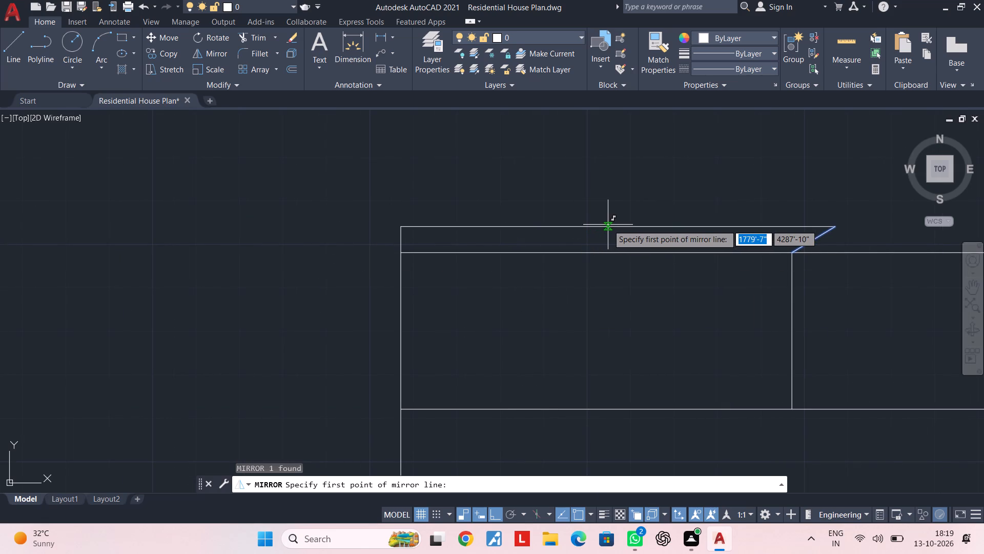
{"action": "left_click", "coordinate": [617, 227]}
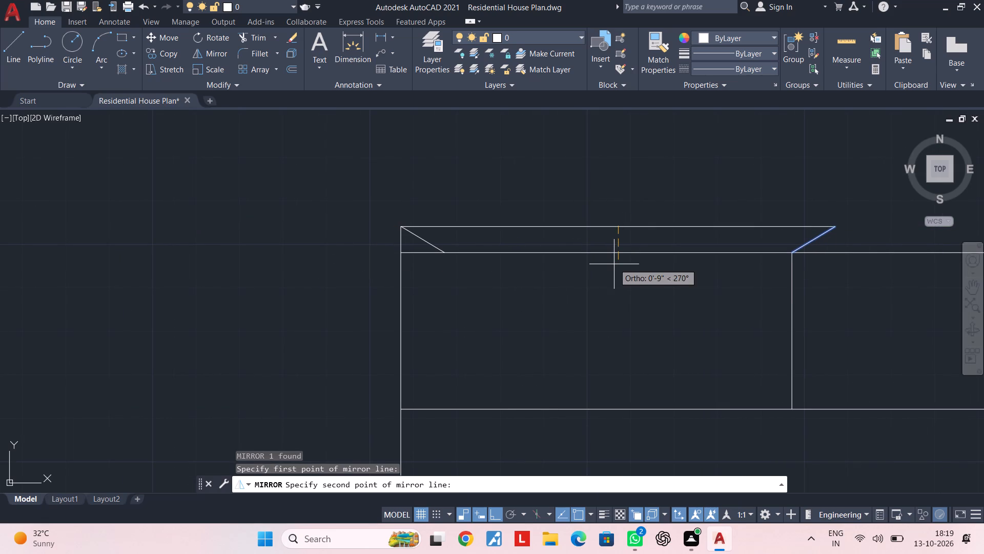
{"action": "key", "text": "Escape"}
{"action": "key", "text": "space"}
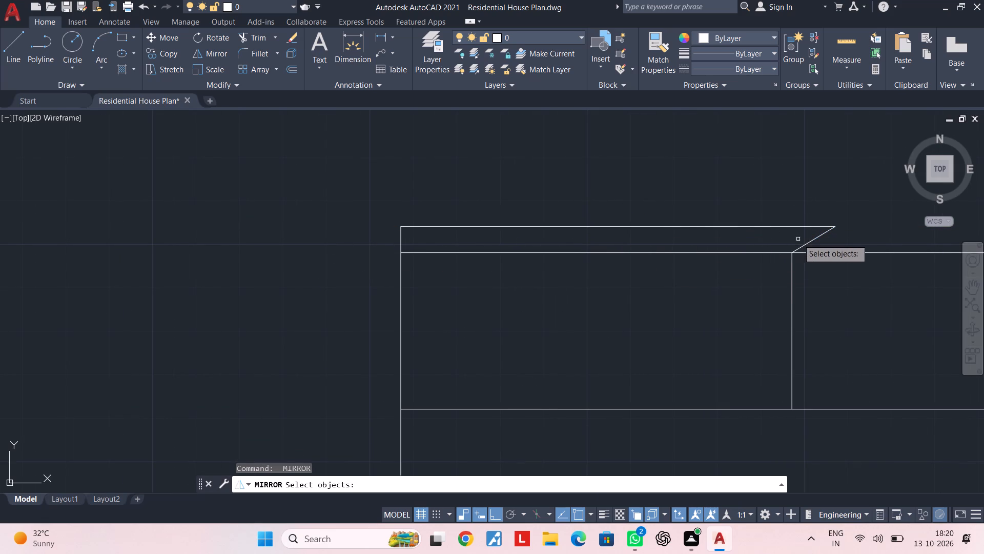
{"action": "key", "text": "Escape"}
Mirror the right slanted slab end about a vertical axis through the upper slab line's midpoint, keeping the original.
{"action": "left_click", "coordinate": [807, 242]}
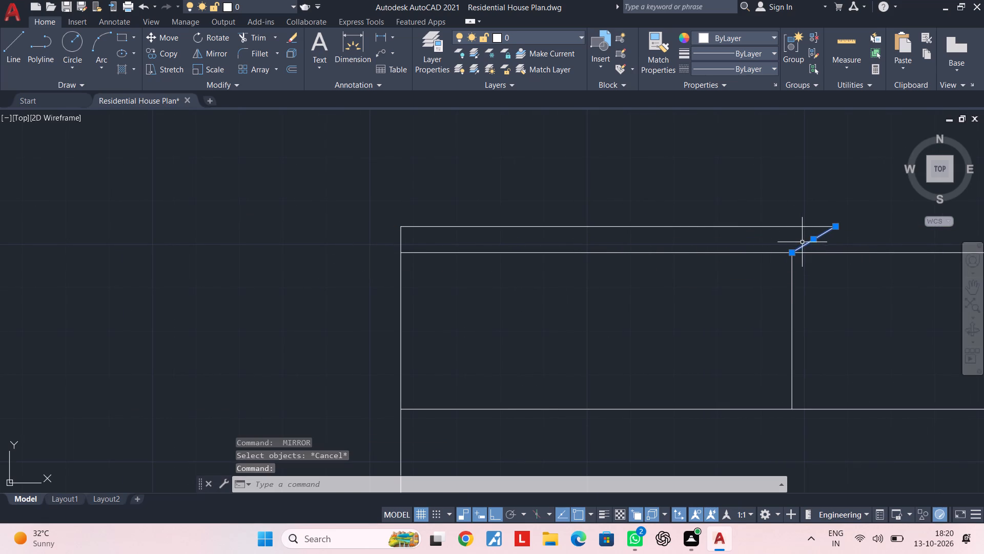
{"action": "key", "text": "m"}
{"action": "key", "text": "i"}
{"action": "key", "text": "space"}
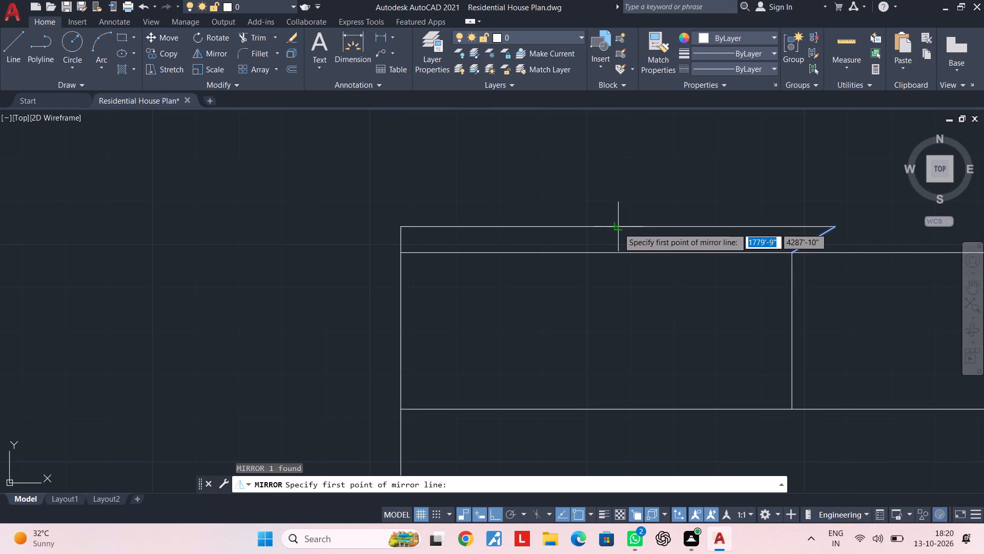
{"action": "left_click", "coordinate": [594, 228]}
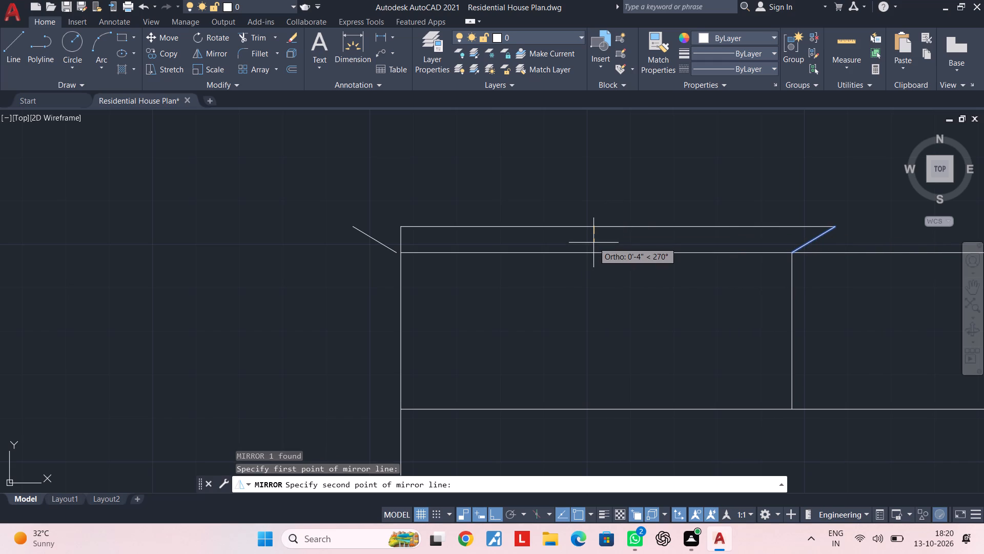
{"action": "left_click", "coordinate": [593, 243]}
{"action": "left_click_drag", "start_coordinate": [612, 285], "coordinate": [593, 243]}
{"action": "key", "text": "Escape"}
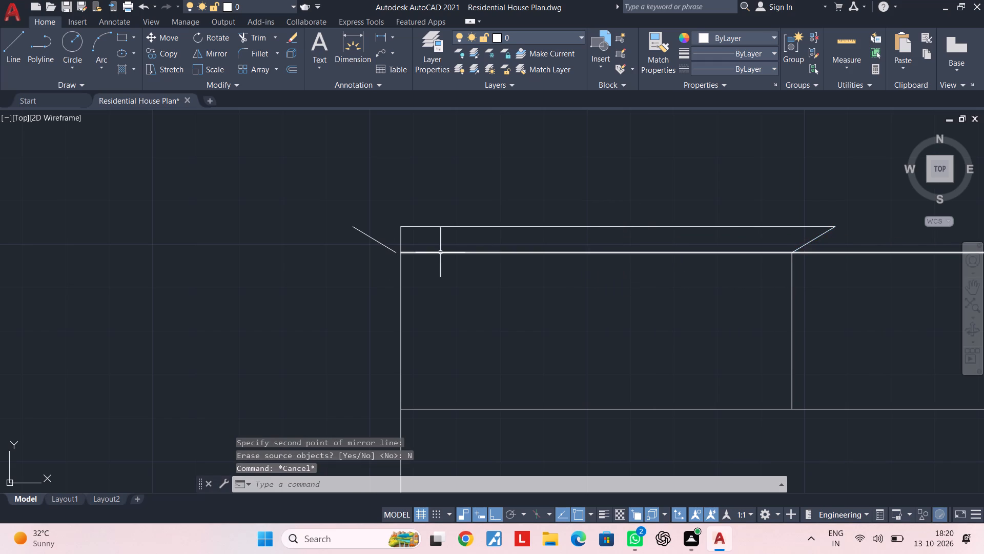
Move the mirrored slanted line so its lower end meets the left stair-head wall at the lower slab line.
{"action": "scroll", "coordinate": [373, 254], "scroll_direction": "up", "scroll_amount": 3}
{"action": "left_click", "coordinate": [411, 203]}
{"action": "left_click", "coordinate": [367, 249]}
{"action": "key", "text": "m"}
{"action": "key", "text": "space"}
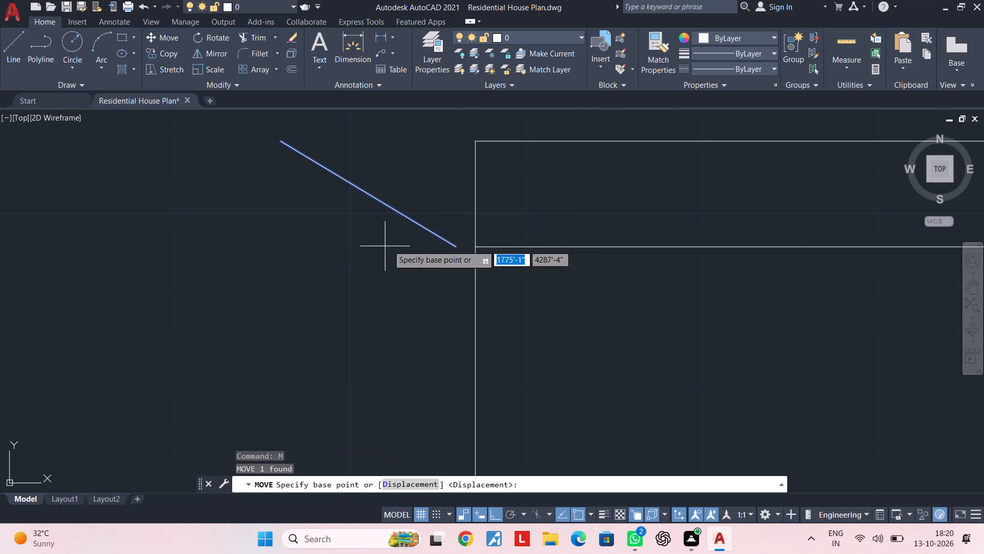
{"action": "scroll", "coordinate": [460, 237], "scroll_direction": "up", "scroll_amount": 2}
{"action": "left_click", "coordinate": [446, 264]}
{"action": "left_click", "coordinate": [490, 263]}
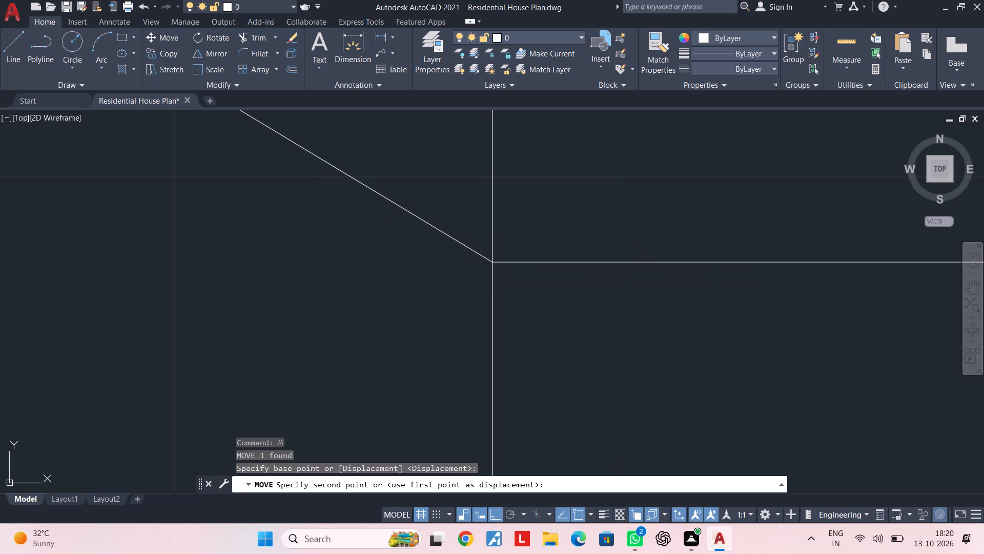
{"action": "scroll", "coordinate": [509, 258], "scroll_direction": "down", "scroll_amount": 4}
{"action": "middle_click_drag", "start_coordinate": [524, 195], "coordinate": [434, 274]}
{"action": "scroll", "coordinate": [459, 259], "scroll_direction": "down", "scroll_amount": 2}
{"action": "middle_click_drag", "start_coordinate": [459, 259], "coordinate": [457, 263]}
{"action": "key", "text": "Escape"}
{"action": "key", "text": "Escape"}
{"action": "key", "text": "Escape"}
Extend the upper slab line to the outer end of the left slanted line.
{"action": "key", "text": "e"}
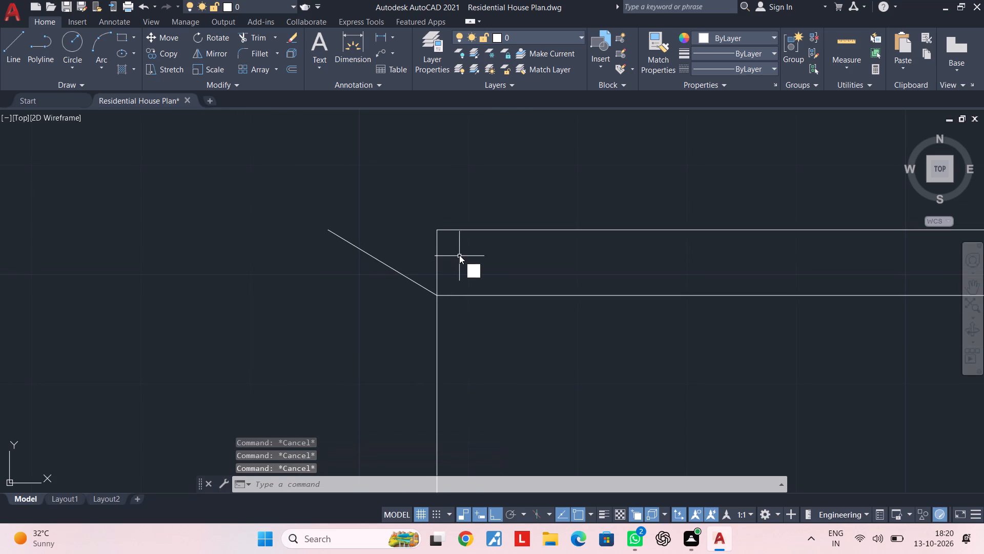
{"action": "type", "text": "X"}
{"action": "key", "text": "space"}
{"action": "left_click", "coordinate": [466, 231]}
{"action": "key", "text": "Escape"}
{"action": "key", "text": "Escape"}
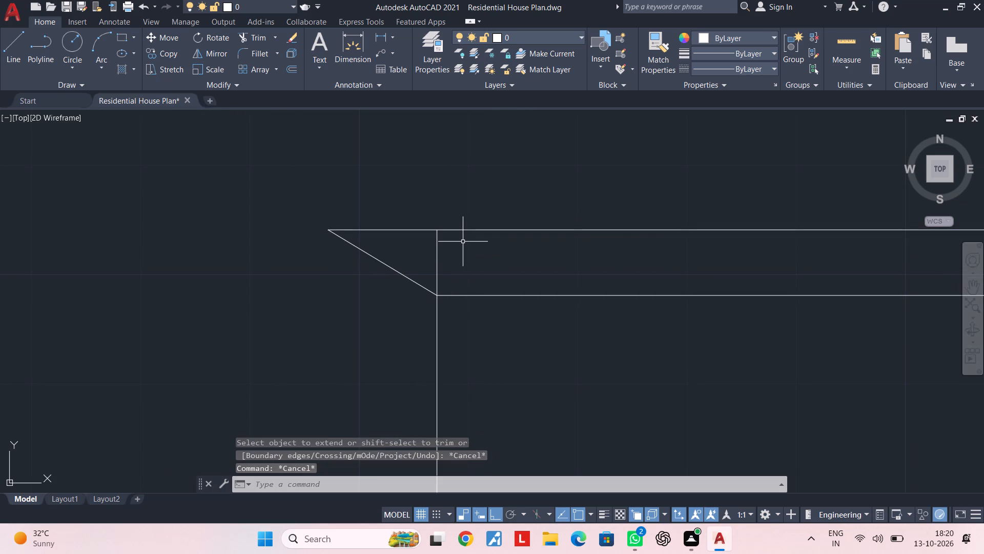
Trim the left wall's stub between the two slab lines and the lower slab line beyond the right stair-head wall.
{"action": "type", "text": "TR"}
{"action": "key", "text": "space"}
{"action": "left_click", "coordinate": [462, 243]}
{"action": "left_click", "coordinate": [435, 245]}
{"action": "scroll", "coordinate": [609, 283], "scroll_direction": "down", "scroll_amount": 2}
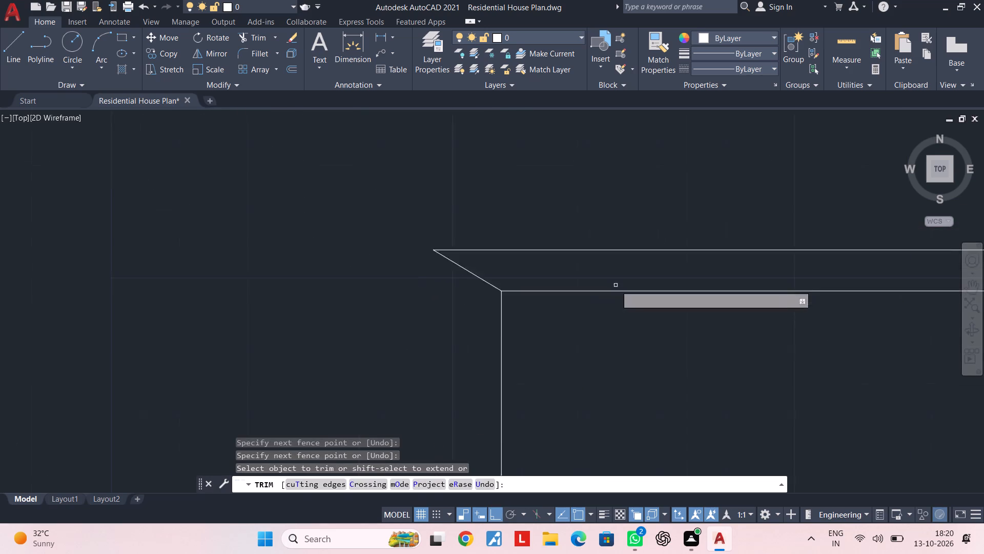
{"action": "scroll", "coordinate": [617, 285], "scroll_direction": "down", "scroll_amount": 3}
{"action": "middle_click_drag", "start_coordinate": [664, 300], "coordinate": [452, 273]}
{"action": "scroll", "coordinate": [552, 267], "scroll_direction": "up", "scroll_amount": 2}
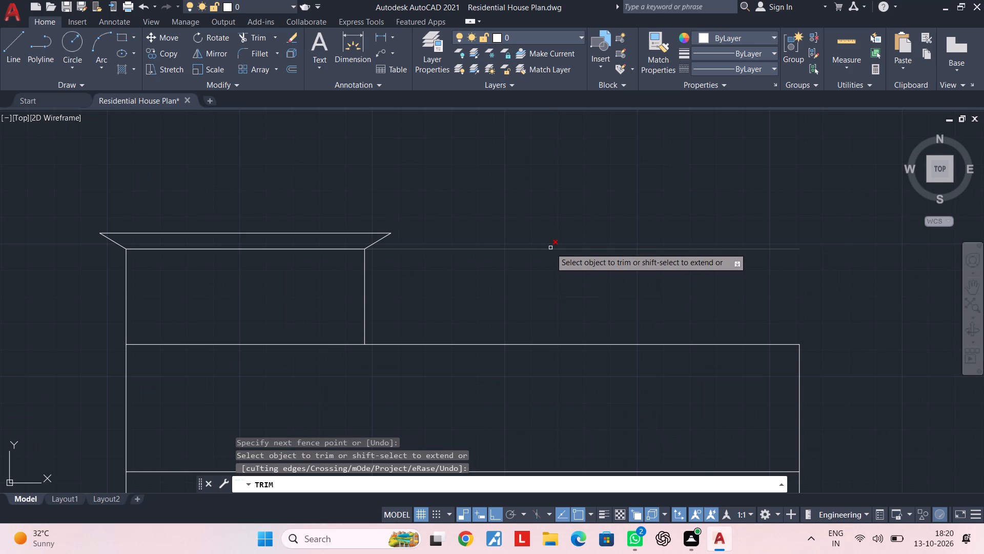
{"action": "left_click", "coordinate": [550, 248]}
{"action": "key", "text": "Escape"}
{"action": "key", "text": "Escape"}
{"action": "middle_click_drag", "start_coordinate": [345, 301], "coordinate": [588, 274]}
{"action": "key", "text": "Escape"}
{"action": "key", "text": "Escape"}
{"action": "middle_click_drag", "start_coordinate": [494, 283], "coordinate": [509, 264]}
{"action": "key", "text": "Escape"}
{"action": "key", "text": "Escape"}
{"action": "key", "text": "Escape"}
{"action": "key", "text": "Escape"}
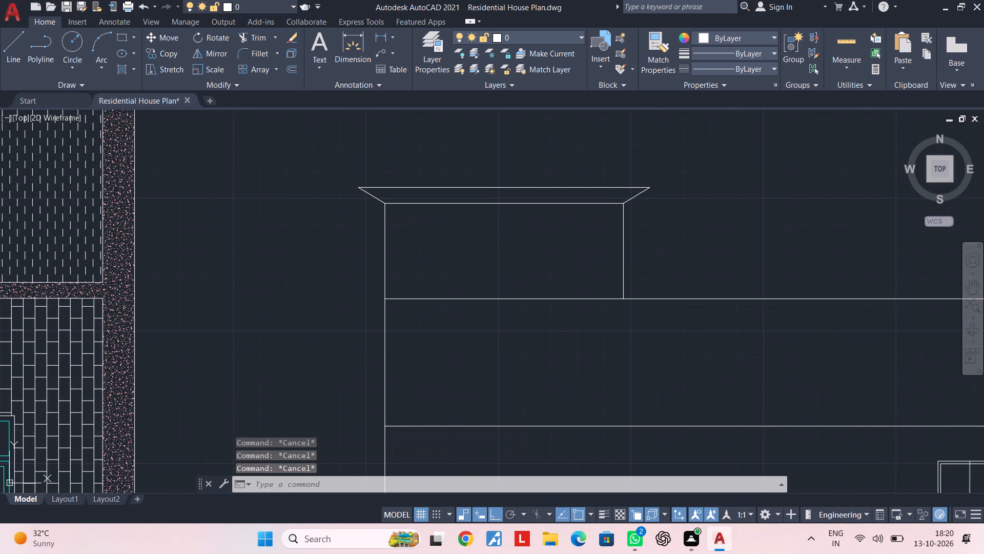
{"action": "key", "text": "Escape"}
Copy the upper small two-pane window into the stair-head room with Ortho off, placing it across the horizontal line at the room's base.
{"action": "middle_click_drag", "start_coordinate": [511, 258], "coordinate": [463, 257]}
{"action": "key", "text": "Escape"}
{"action": "key", "text": "Escape"}
{"action": "middle_click_drag", "start_coordinate": [462, 256], "coordinate": [428, 231]}
{"action": "scroll", "coordinate": [722, 309], "scroll_direction": "down", "scroll_amount": 1}
{"action": "middle_click_drag", "start_coordinate": [717, 309], "coordinate": [583, 275]}
{"action": "scroll", "coordinate": [726, 421], "scroll_direction": "up", "scroll_amount": 2}
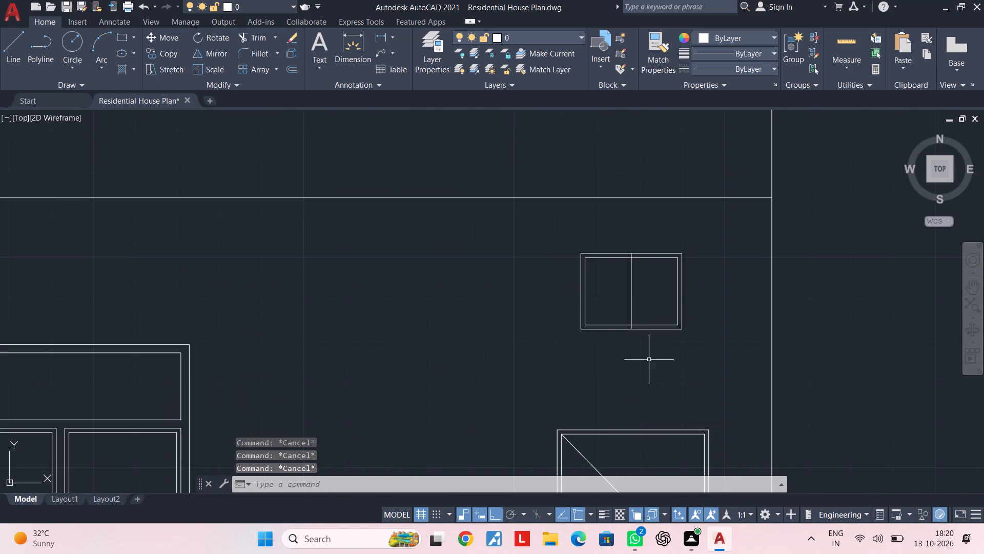
{"action": "left_click", "coordinate": [559, 244]}
{"action": "left_click", "coordinate": [725, 353]}
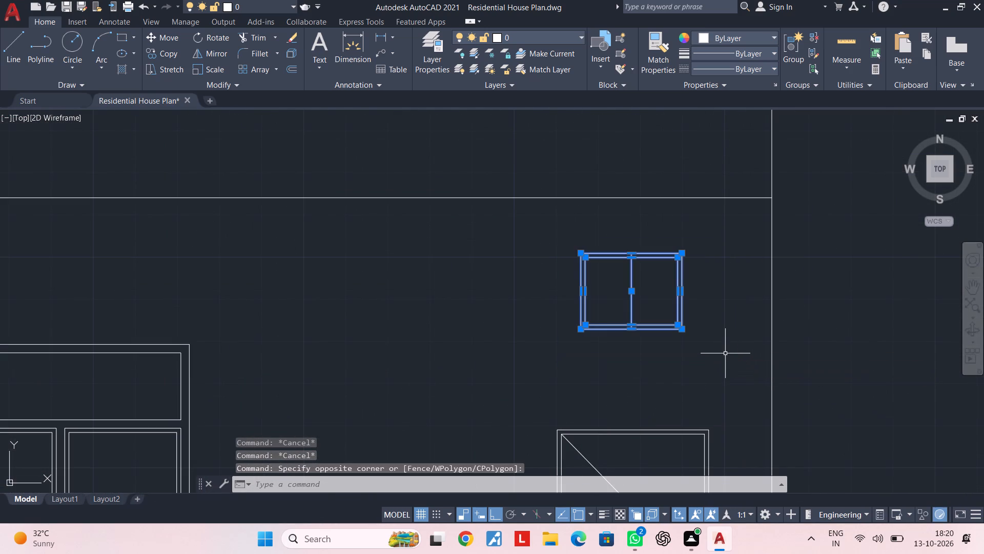
{"action": "key", "text": "c"}
{"action": "key", "text": "o"}
{"action": "key", "text": "space"}
{"action": "left_click", "coordinate": [661, 309]}
{"action": "scroll", "coordinate": [578, 308], "scroll_direction": "down", "scroll_amount": 3}
{"action": "middle_click_drag", "start_coordinate": [575, 308], "coordinate": [642, 311]}
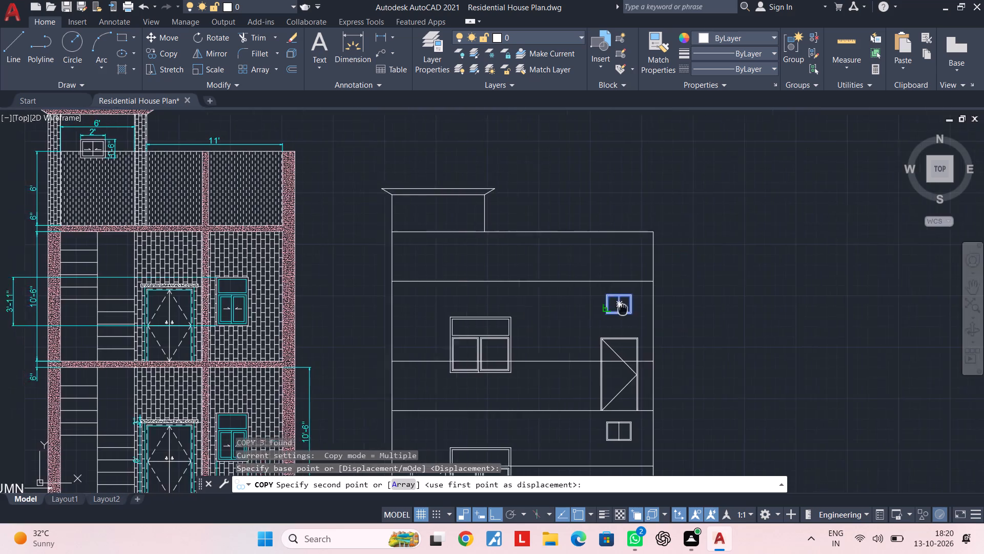
{"action": "scroll", "coordinate": [642, 311], "scroll_direction": "down", "scroll_amount": 1}
{"action": "middle_click_drag", "start_coordinate": [642, 311], "coordinate": [713, 319]}
{"action": "scroll", "coordinate": [713, 319], "scroll_direction": "up", "scroll_amount": 1}
{"action": "left_click", "coordinate": [494, 515]}
{"action": "middle_click_drag", "start_coordinate": [498, 276], "coordinate": [501, 347]}
{"action": "scroll", "coordinate": [524, 316], "scroll_direction": "up", "scroll_amount": 4}
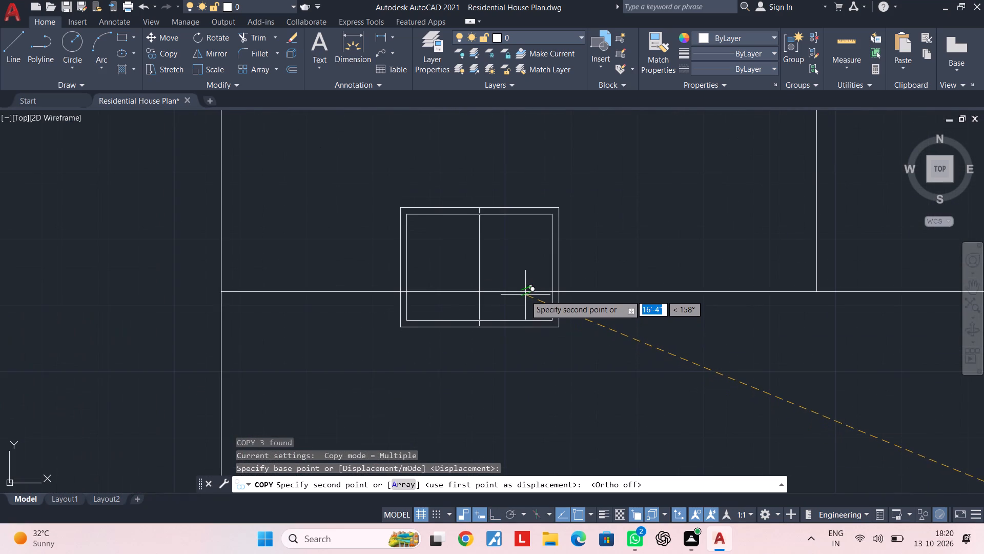
{"action": "scroll", "coordinate": [544, 300], "scroll_direction": "down", "scroll_amount": 1}
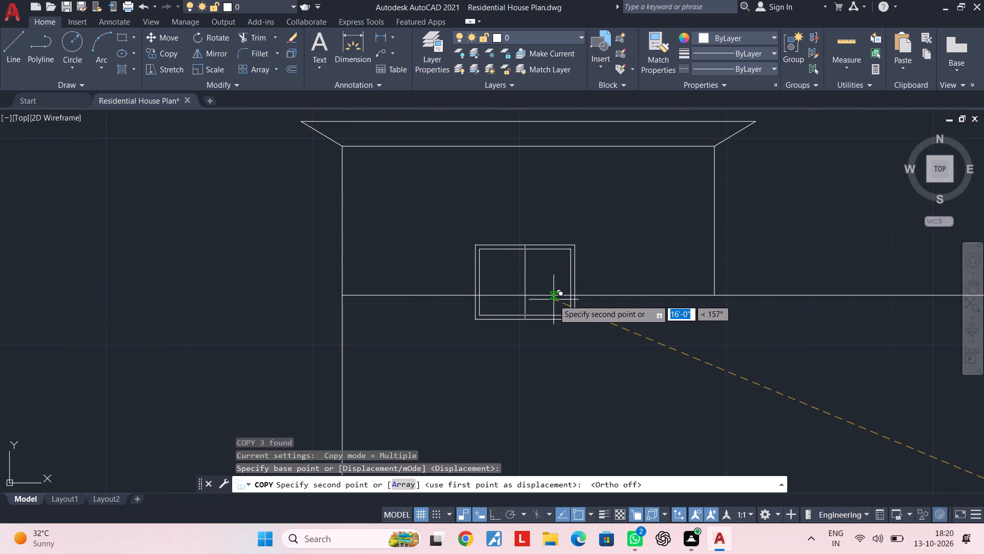
{"action": "left_click", "coordinate": [553, 300]}
{"action": "key", "text": "Escape"}
{"action": "key", "text": "Escape"}
{"action": "key", "text": "Escape"}
{"action": "key", "text": "Escape"}
{"action": "key", "text": "Escape"}
{"action": "key", "text": "Escape"}
{"action": "key", "text": "Escape"}
{"action": "key", "text": "Escape"}
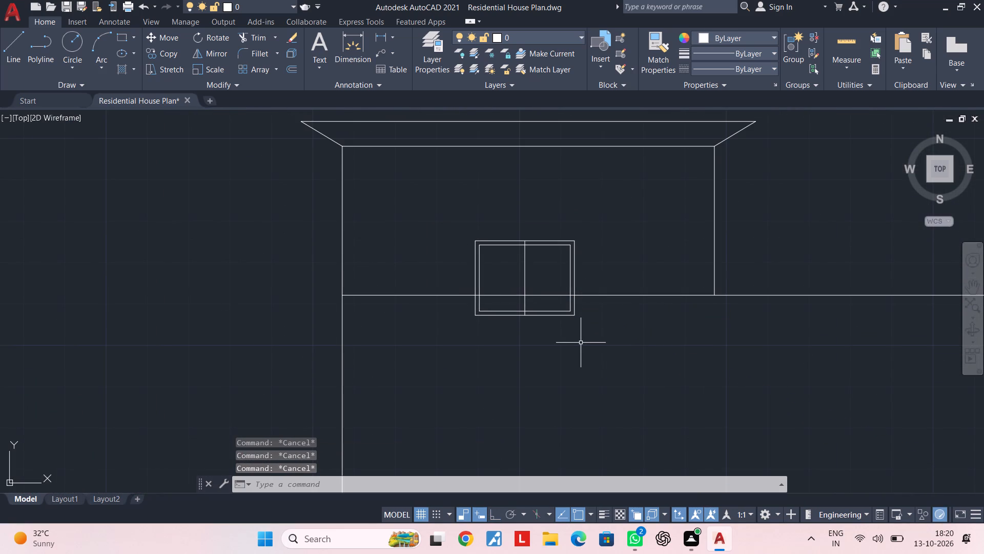
Trim the stair-head window's centre line between the inner and outer frames at both its bottom and top.
{"action": "key", "text": "t"}
{"action": "type", "text": "R"}
{"action": "key", "text": "space"}
{"action": "scroll", "coordinate": [528, 316], "scroll_direction": "up", "scroll_amount": 3}
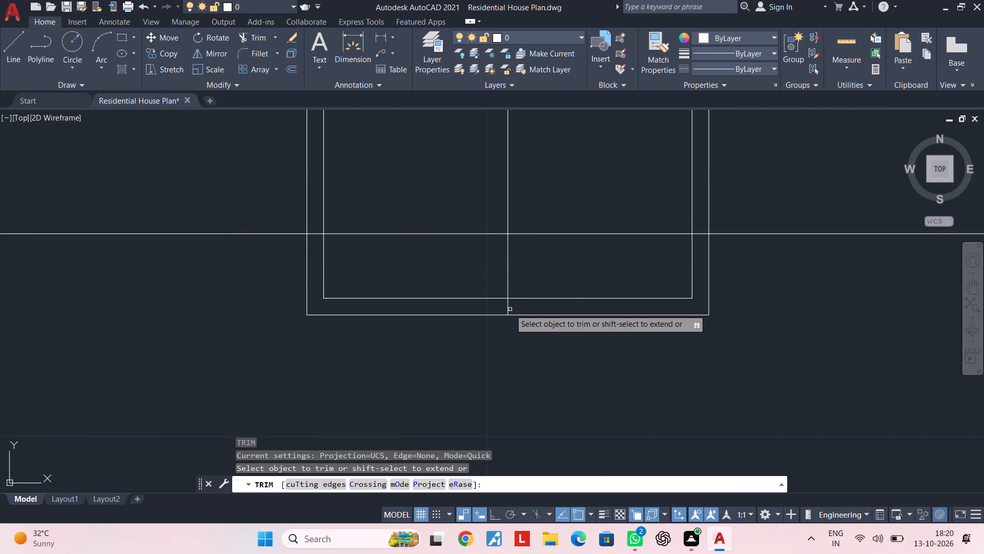
{"action": "left_click", "coordinate": [510, 309]}
{"action": "left_click", "coordinate": [504, 309]}
{"action": "scroll", "coordinate": [509, 294], "scroll_direction": "down", "scroll_amount": 2}
{"action": "middle_click_drag", "start_coordinate": [512, 294], "coordinate": [523, 346]}
{"action": "scroll", "coordinate": [507, 237], "scroll_direction": "up", "scroll_amount": 2}
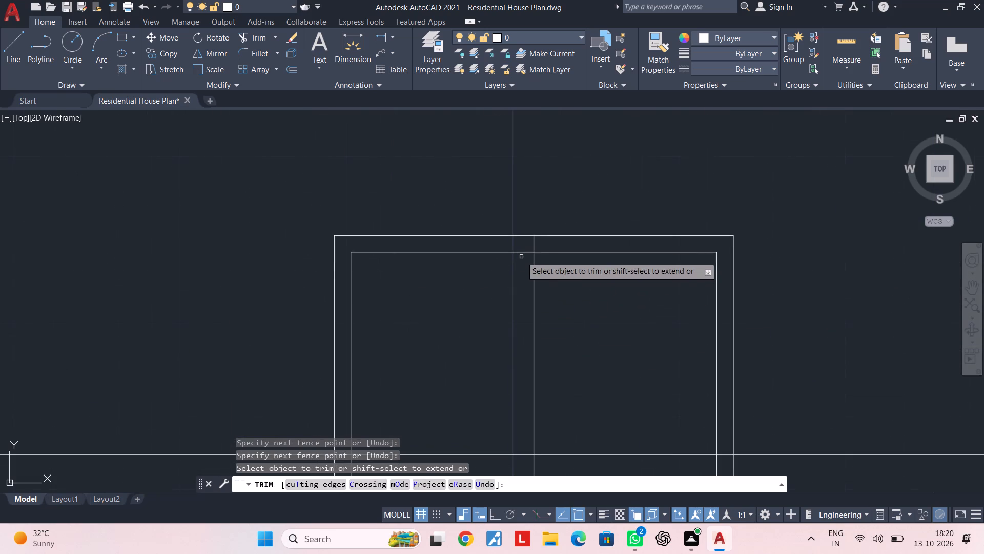
{"action": "left_click", "coordinate": [533, 246]}
{"action": "key", "text": "Escape"}
{"action": "scroll", "coordinate": [509, 320], "scroll_direction": "down", "scroll_amount": 2}
{"action": "middle_click_drag", "start_coordinate": [512, 308], "coordinate": [519, 284]}
{"action": "key", "text": "Escape"}
{"action": "key", "text": "Escape"}
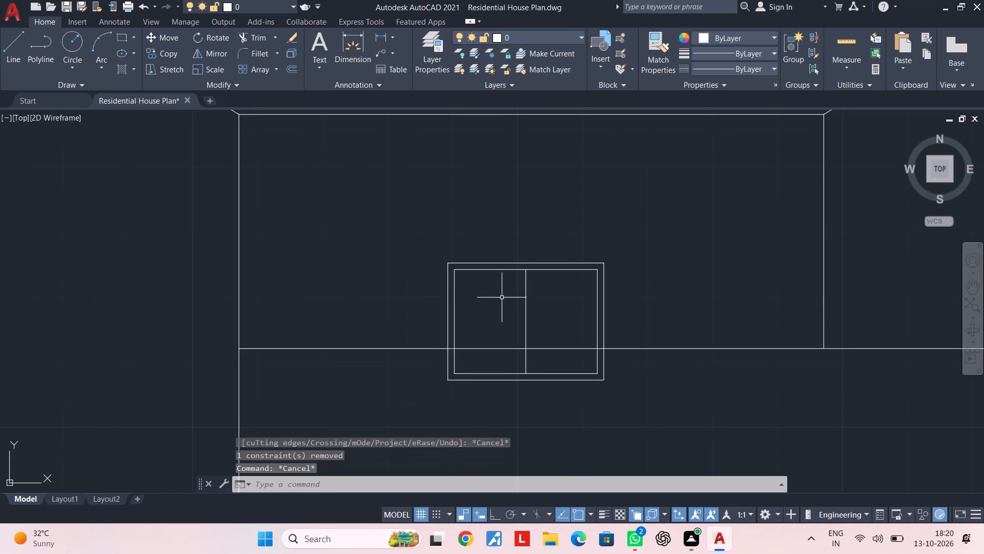
Copy both sliding arrows from the section's stair-head window to the new stair-head window, based at the centre line's foot on the inner frame.
{"action": "scroll", "coordinate": [502, 298], "scroll_direction": "down", "scroll_amount": 3}
{"action": "middle_click_drag", "start_coordinate": [494, 313], "coordinate": [601, 290]}
{"action": "middle_click_drag", "start_coordinate": [460, 322], "coordinate": [606, 313]}
{"action": "middle_click_drag", "start_coordinate": [377, 245], "coordinate": [408, 331]}
{"action": "scroll", "coordinate": [243, 213], "scroll_direction": "up", "scroll_amount": 2}
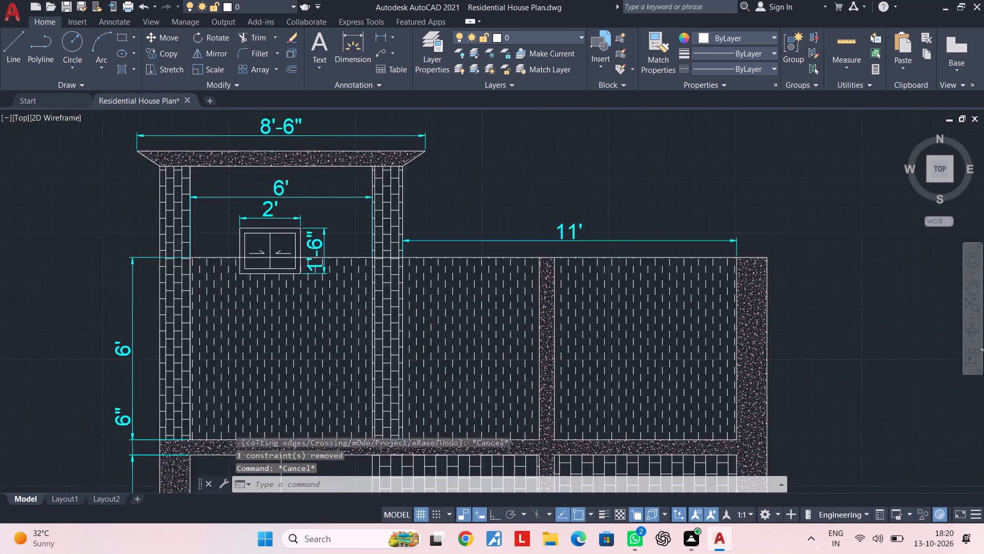
{"action": "scroll", "coordinate": [242, 212], "scroll_direction": "up", "scroll_amount": 1}
{"action": "scroll", "coordinate": [275, 296], "scroll_direction": "up", "scroll_amount": 2}
{"action": "left_click", "coordinate": [302, 307]}
{"action": "left_click", "coordinate": [276, 359]}
{"action": "left_click", "coordinate": [471, 321]}
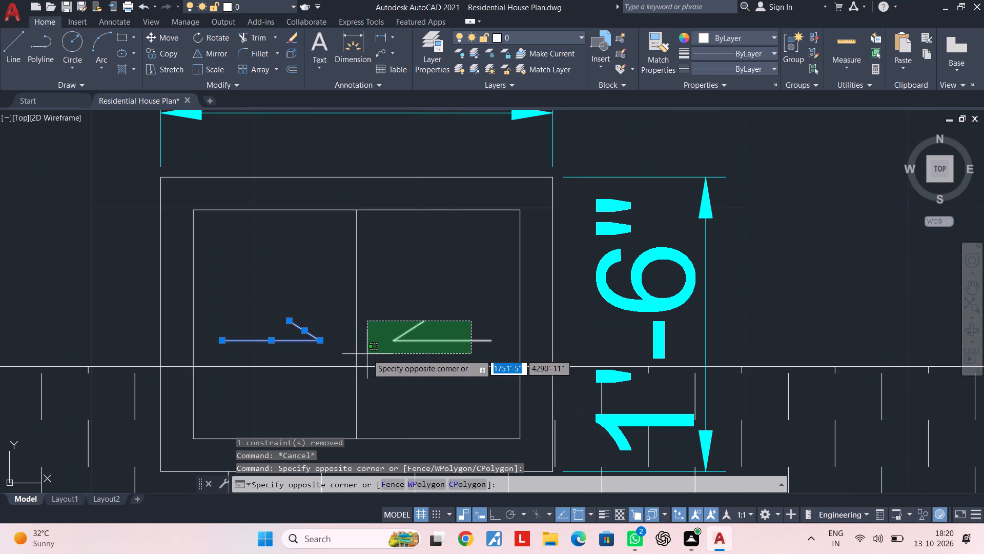
{"action": "left_click", "coordinate": [380, 349]}
{"action": "type", "text": "CO"}
{"action": "key", "text": "space"}
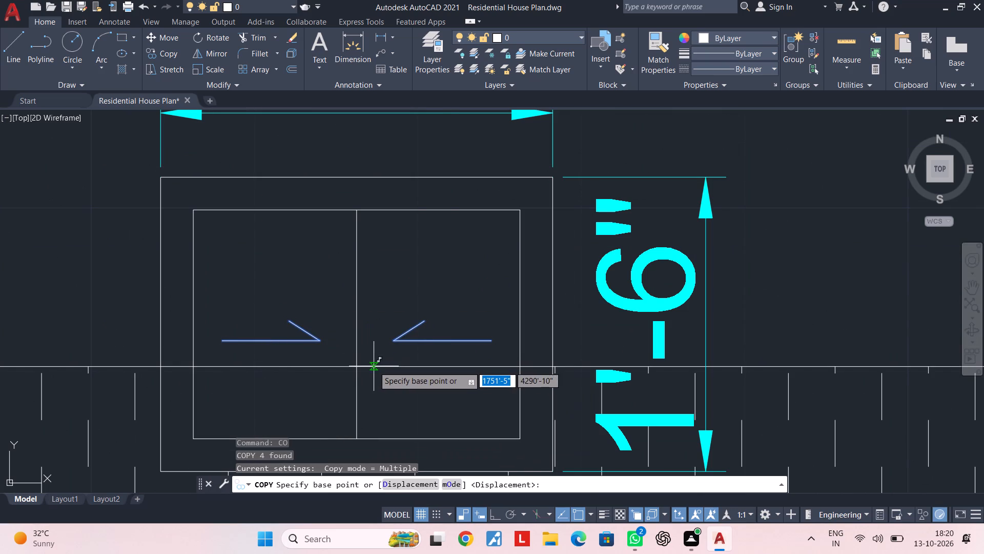
{"action": "left_click", "coordinate": [354, 438]}
{"action": "scroll", "coordinate": [582, 414], "scroll_direction": "down", "scroll_amount": 4}
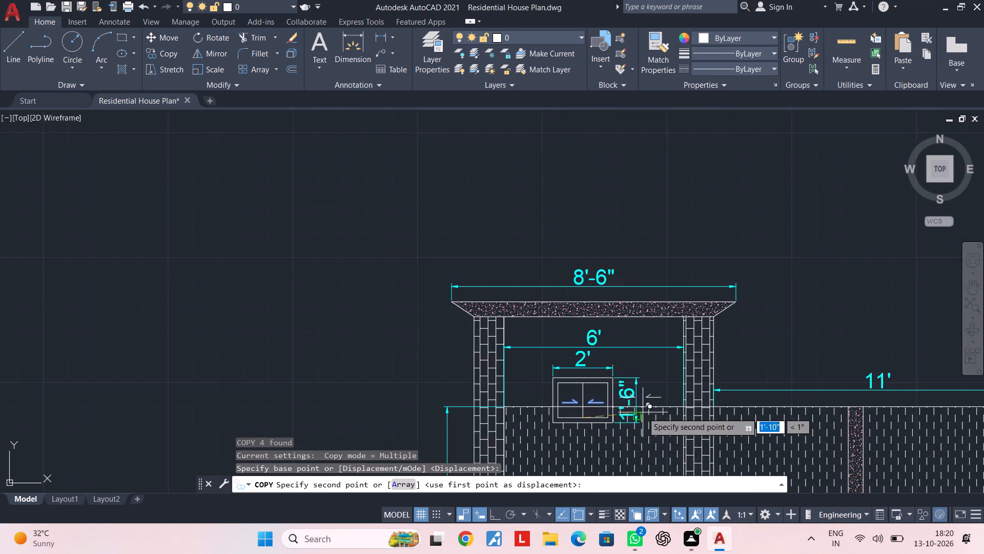
{"action": "middle_click_drag", "start_coordinate": [643, 412], "coordinate": [281, 347]}
{"action": "scroll", "coordinate": [646, 335], "scroll_direction": "down", "scroll_amount": 1}
{"action": "middle_click_drag", "start_coordinate": [645, 335], "coordinate": [335, 244]}
{"action": "middle_click_drag", "start_coordinate": [610, 369], "coordinate": [504, 316]}
{"action": "scroll", "coordinate": [504, 324], "scroll_direction": "up", "scroll_amount": 4}
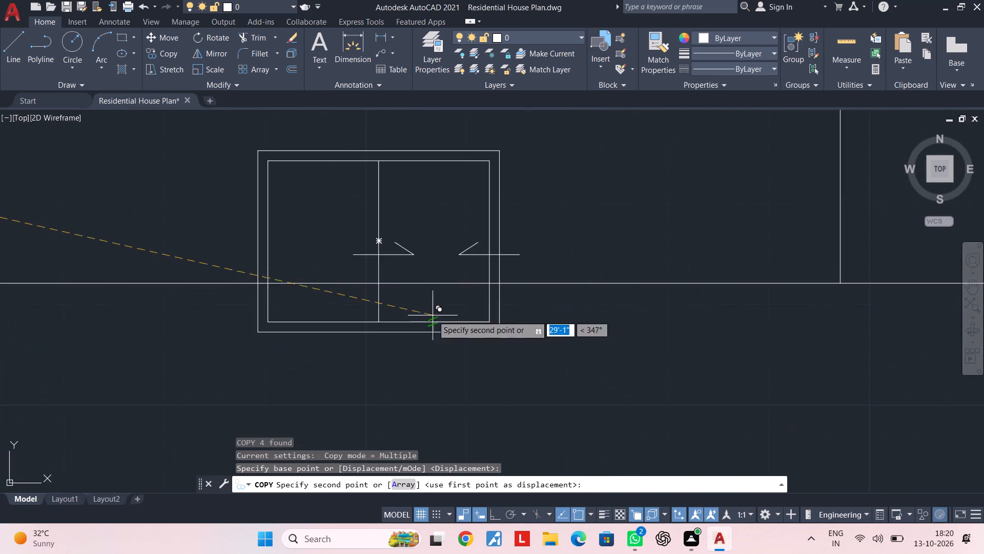
{"action": "scroll", "coordinate": [405, 321], "scroll_direction": "up", "scroll_amount": 1}
{"action": "left_click", "coordinate": [363, 324]}
Place another copy of the sliding arrows in the upper small window above the single door, aligned to its inner frame's bottom centre.
{"action": "scroll", "coordinate": [457, 328], "scroll_direction": "down", "scroll_amount": 4}
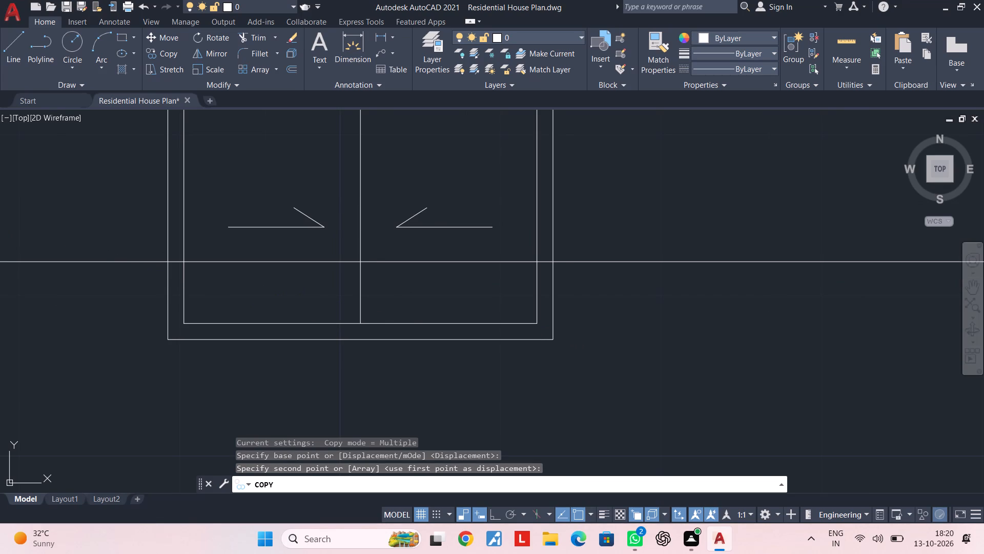
{"action": "scroll", "coordinate": [498, 331], "scroll_direction": "down", "scroll_amount": 3}
{"action": "middle_click_drag", "start_coordinate": [528, 331], "coordinate": [453, 231]}
{"action": "scroll", "coordinate": [576, 300], "scroll_direction": "down", "scroll_amount": 3}
{"action": "middle_click_drag", "start_coordinate": [570, 295], "coordinate": [466, 227]}
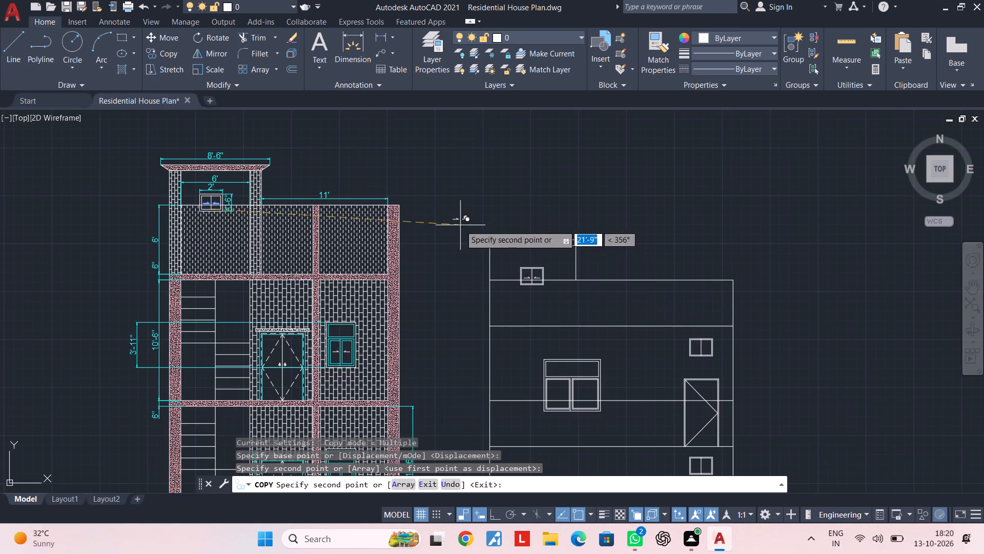
{"action": "middle_click_drag", "start_coordinate": [597, 300], "coordinate": [427, 223]}
{"action": "scroll", "coordinate": [529, 275], "scroll_direction": "up", "scroll_amount": 8}
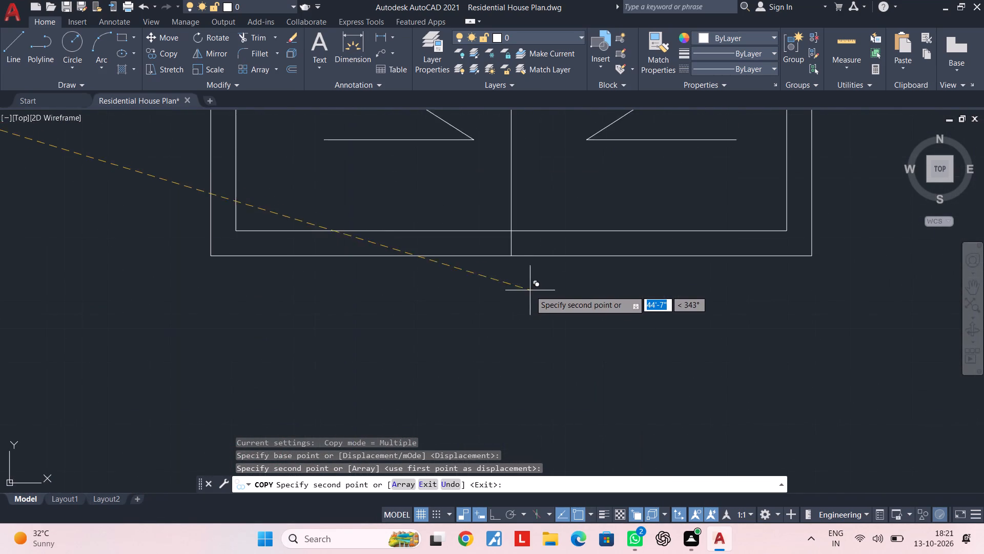
{"action": "left_click", "coordinate": [511, 229]}
Place another copy of the sliding arrows in the lower small window below the single door, then end the copying.
{"action": "scroll", "coordinate": [511, 232], "scroll_direction": "down", "scroll_amount": 3}
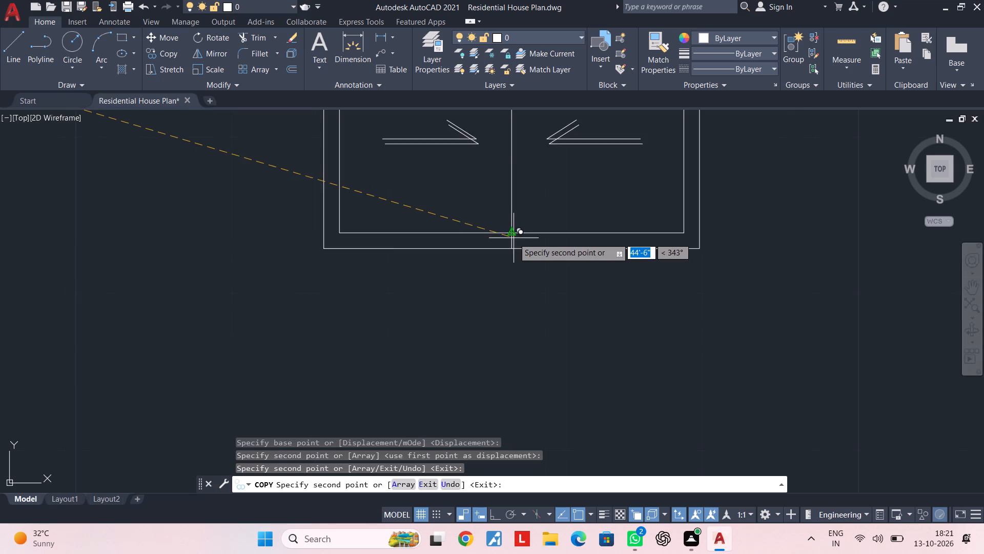
{"action": "scroll", "coordinate": [514, 238], "scroll_direction": "down", "scroll_amount": 4}
{"action": "middle_click_drag", "start_coordinate": [514, 239], "coordinate": [503, 162]}
{"action": "middle_click_drag", "start_coordinate": [505, 295], "coordinate": [513, 153]}
{"action": "scroll", "coordinate": [526, 311], "scroll_direction": "up", "scroll_amount": 2}
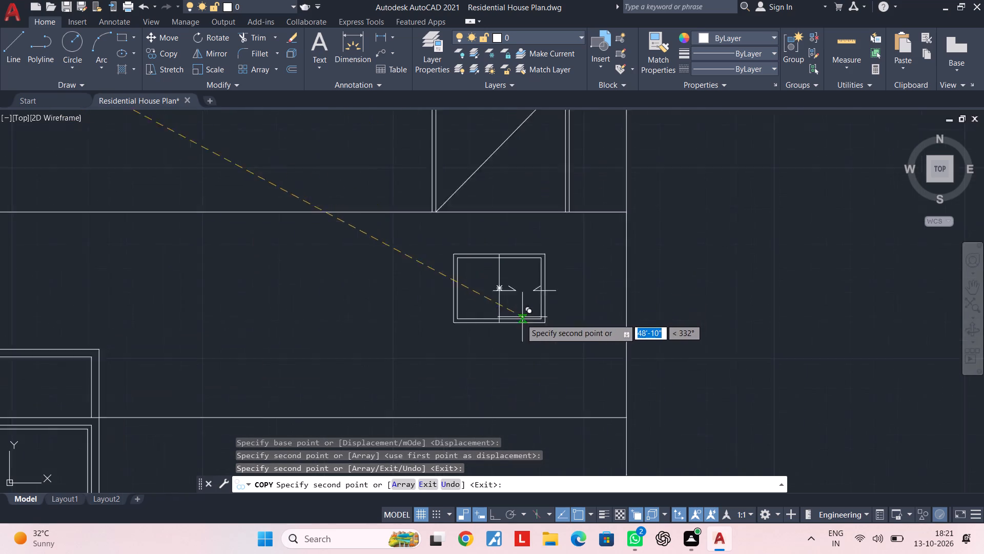
{"action": "scroll", "coordinate": [521, 319], "scroll_direction": "up", "scroll_amount": 1}
{"action": "left_click", "coordinate": [466, 316]}
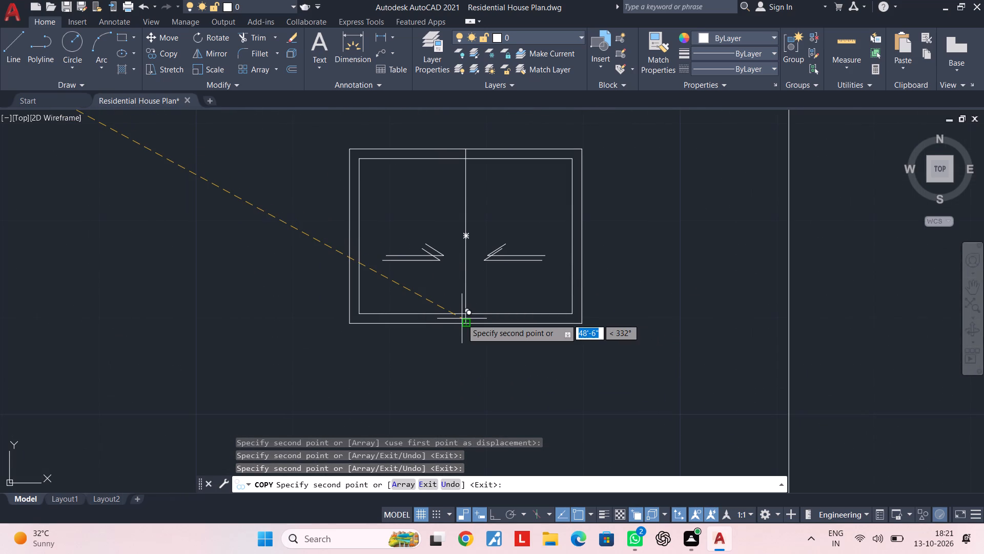
{"action": "scroll", "coordinate": [462, 319], "scroll_direction": "down", "scroll_amount": 5}
{"action": "middle_click_drag", "start_coordinate": [424, 320], "coordinate": [564, 280]}
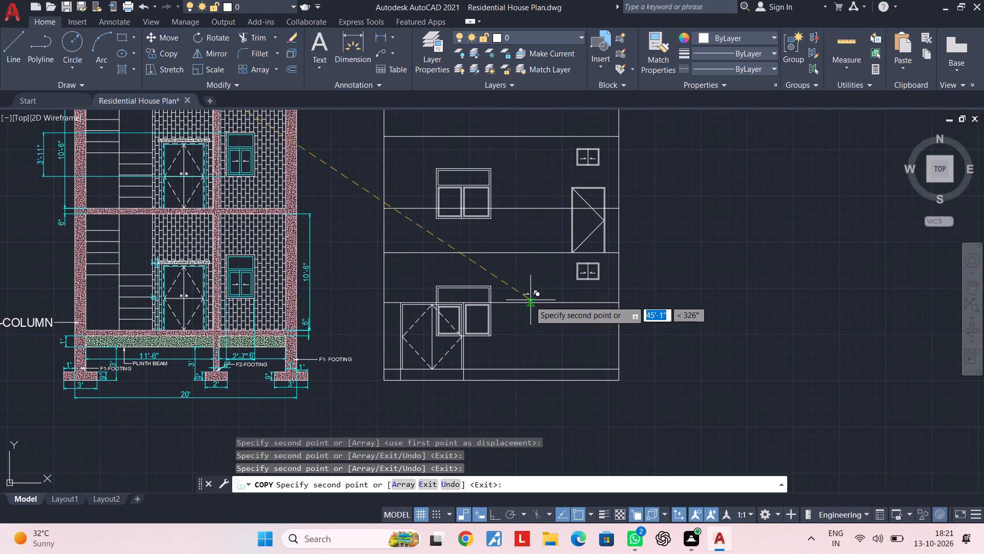
{"action": "scroll", "coordinate": [466, 324], "scroll_direction": "up", "scroll_amount": 5}
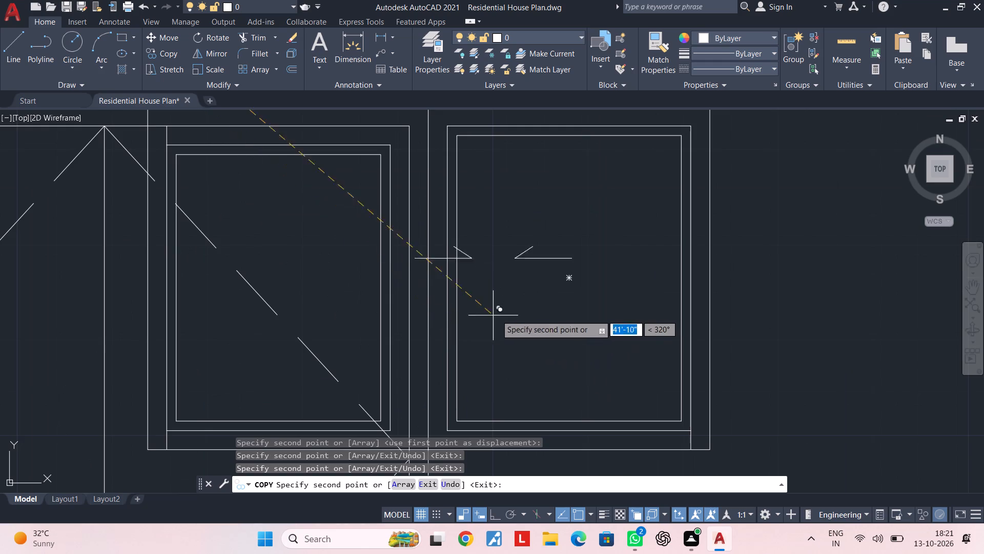
{"action": "scroll", "coordinate": [529, 313], "scroll_direction": "down", "scroll_amount": 3}
{"action": "middle_click_drag", "start_coordinate": [547, 310], "coordinate": [516, 320]}
{"action": "key", "text": "Escape"}
{"action": "key", "text": "Escape"}
Trim the centre line of the upper small window above the single door between its inner and outer frames, at top and bottom.
{"action": "scroll", "coordinate": [698, 286], "scroll_direction": "down", "scroll_amount": 1}
{"action": "middle_click_drag", "start_coordinate": [694, 289], "coordinate": [608, 333]}
{"action": "key", "text": "Escape"}
{"action": "middle_click_drag", "start_coordinate": [654, 264], "coordinate": [582, 344]}
{"action": "key", "text": "Escape"}
{"action": "middle_click_drag", "start_coordinate": [602, 231], "coordinate": [606, 240]}
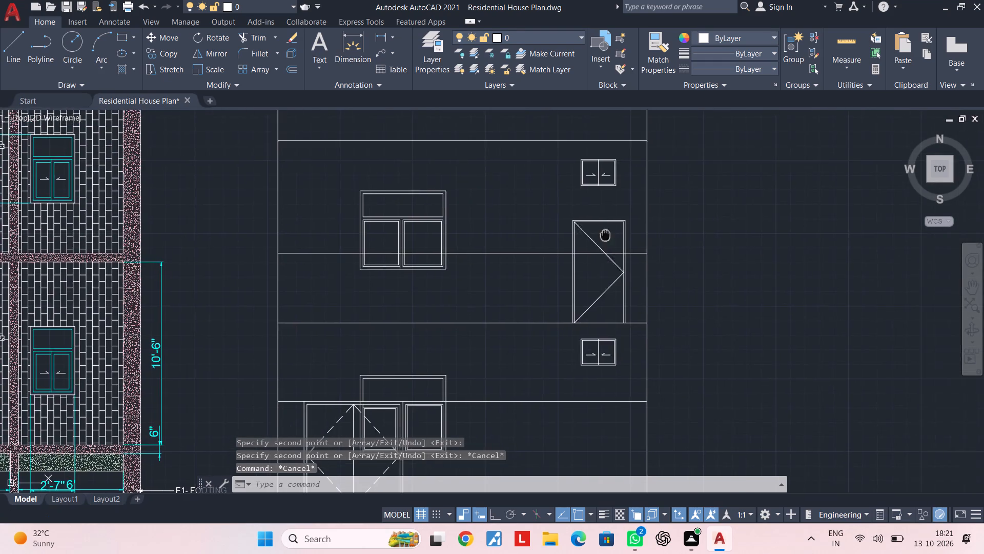
{"action": "middle_click_drag", "start_coordinate": [606, 240], "coordinate": [590, 310]}
{"action": "scroll", "coordinate": [587, 258], "scroll_direction": "up", "scroll_amount": 3}
{"action": "middle_click_drag", "start_coordinate": [598, 235], "coordinate": [560, 331]}
{"action": "key", "text": "Escape"}
{"action": "scroll", "coordinate": [519, 278], "scroll_direction": "up", "scroll_amount": 2}
{"action": "key", "text": "Escape"}
{"action": "key", "text": "Escape"}
{"action": "key", "text": "t"}
{"action": "key", "text": "r"}
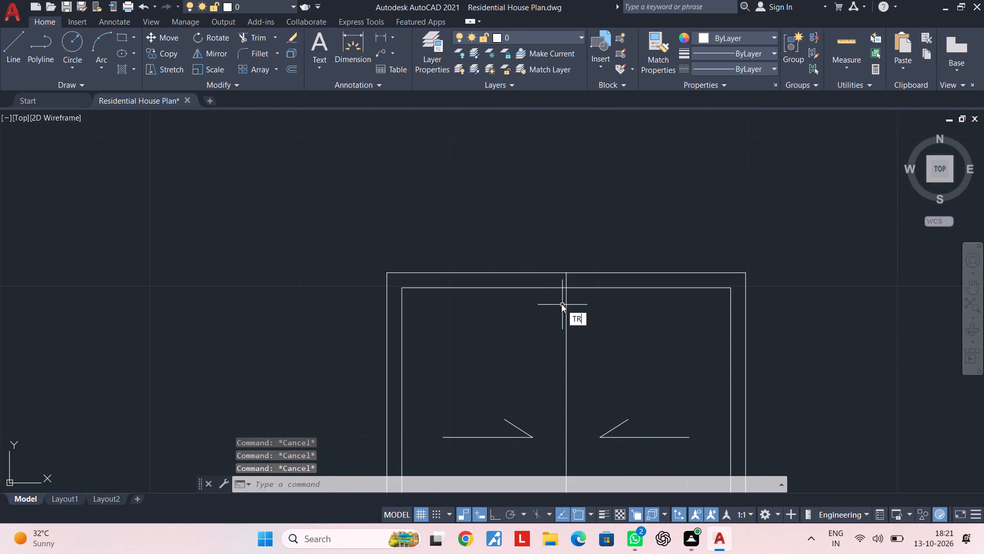
{"action": "key", "text": "space"}
{"action": "scroll", "coordinate": [557, 291], "scroll_direction": "up", "scroll_amount": 1}
{"action": "left_click", "coordinate": [570, 273]}
{"action": "scroll", "coordinate": [573, 284], "scroll_direction": "down", "scroll_amount": 3}
{"action": "middle_click_drag", "start_coordinate": [573, 285], "coordinate": [570, 227]}
{"action": "scroll", "coordinate": [575, 285], "scroll_direction": "up", "scroll_amount": 1}
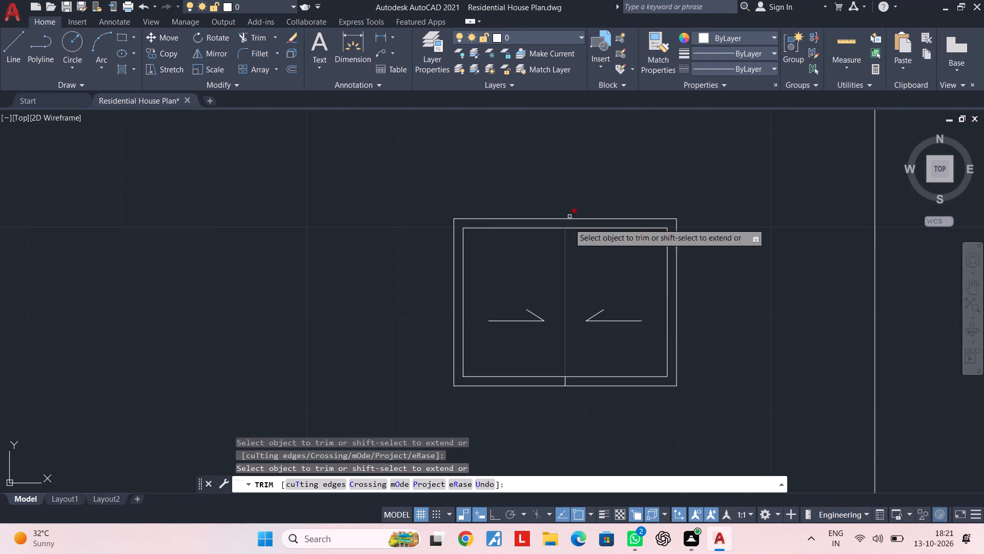
{"action": "scroll", "coordinate": [564, 385], "scroll_direction": "up", "scroll_amount": 2}
{"action": "left_click", "coordinate": [560, 382]}
{"action": "scroll", "coordinate": [596, 389], "scroll_direction": "down", "scroll_amount": 4}
Trim the centre line of the lower small window below the single door between its frames, at top and bottom.
{"action": "middle_click_drag", "start_coordinate": [611, 378], "coordinate": [604, 249]}
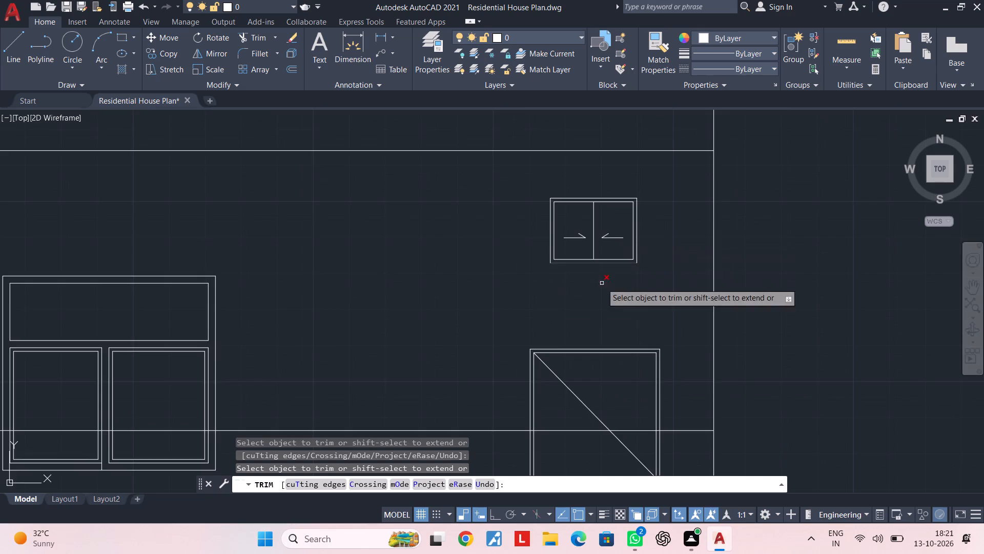
{"action": "scroll", "coordinate": [602, 299], "scroll_direction": "down", "scroll_amount": 2}
{"action": "middle_click_drag", "start_coordinate": [602, 305], "coordinate": [593, 200]}
{"action": "scroll", "coordinate": [587, 349], "scroll_direction": "up", "scroll_amount": 4}
{"action": "scroll", "coordinate": [600, 227], "scroll_direction": "up", "scroll_amount": 1}
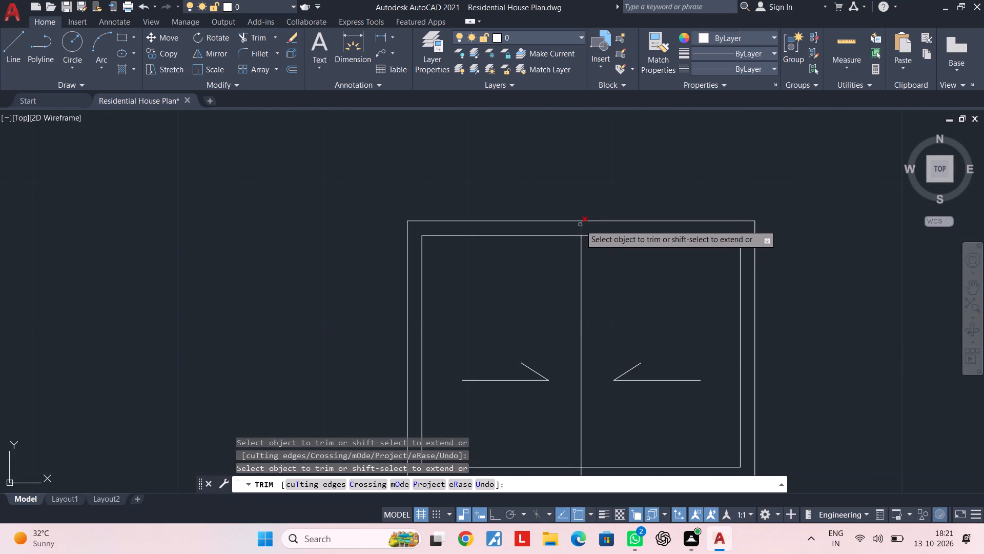
{"action": "left_click", "coordinate": [580, 225]}
{"action": "scroll", "coordinate": [586, 397], "scroll_direction": "down", "scroll_amount": 1}
{"action": "middle_click_drag", "start_coordinate": [586, 393], "coordinate": [569, 234]}
{"action": "scroll", "coordinate": [569, 281], "scroll_direction": "up", "scroll_amount": 3}
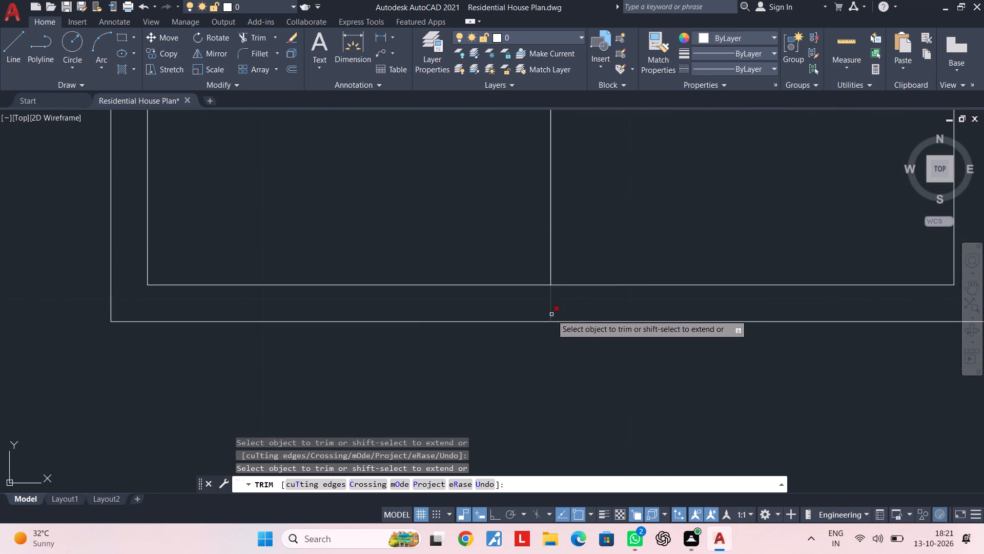
{"action": "left_click", "coordinate": [551, 314]}
{"action": "key", "text": "Escape"}
{"action": "scroll", "coordinate": [551, 314], "scroll_direction": "down", "scroll_amount": 4}
{"action": "key", "text": "Escape"}
{"action": "key", "text": "Escape"}
{"action": "key", "text": "Escape"}
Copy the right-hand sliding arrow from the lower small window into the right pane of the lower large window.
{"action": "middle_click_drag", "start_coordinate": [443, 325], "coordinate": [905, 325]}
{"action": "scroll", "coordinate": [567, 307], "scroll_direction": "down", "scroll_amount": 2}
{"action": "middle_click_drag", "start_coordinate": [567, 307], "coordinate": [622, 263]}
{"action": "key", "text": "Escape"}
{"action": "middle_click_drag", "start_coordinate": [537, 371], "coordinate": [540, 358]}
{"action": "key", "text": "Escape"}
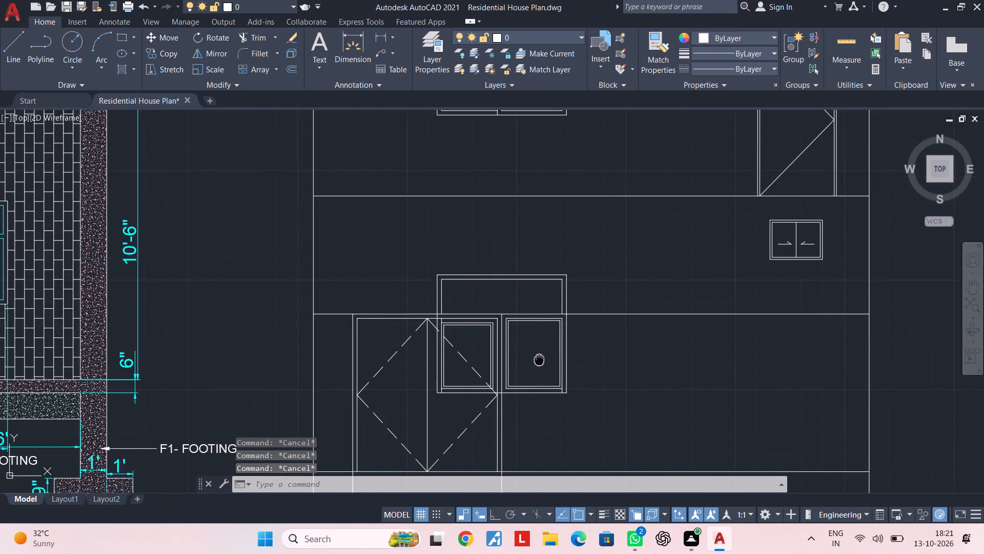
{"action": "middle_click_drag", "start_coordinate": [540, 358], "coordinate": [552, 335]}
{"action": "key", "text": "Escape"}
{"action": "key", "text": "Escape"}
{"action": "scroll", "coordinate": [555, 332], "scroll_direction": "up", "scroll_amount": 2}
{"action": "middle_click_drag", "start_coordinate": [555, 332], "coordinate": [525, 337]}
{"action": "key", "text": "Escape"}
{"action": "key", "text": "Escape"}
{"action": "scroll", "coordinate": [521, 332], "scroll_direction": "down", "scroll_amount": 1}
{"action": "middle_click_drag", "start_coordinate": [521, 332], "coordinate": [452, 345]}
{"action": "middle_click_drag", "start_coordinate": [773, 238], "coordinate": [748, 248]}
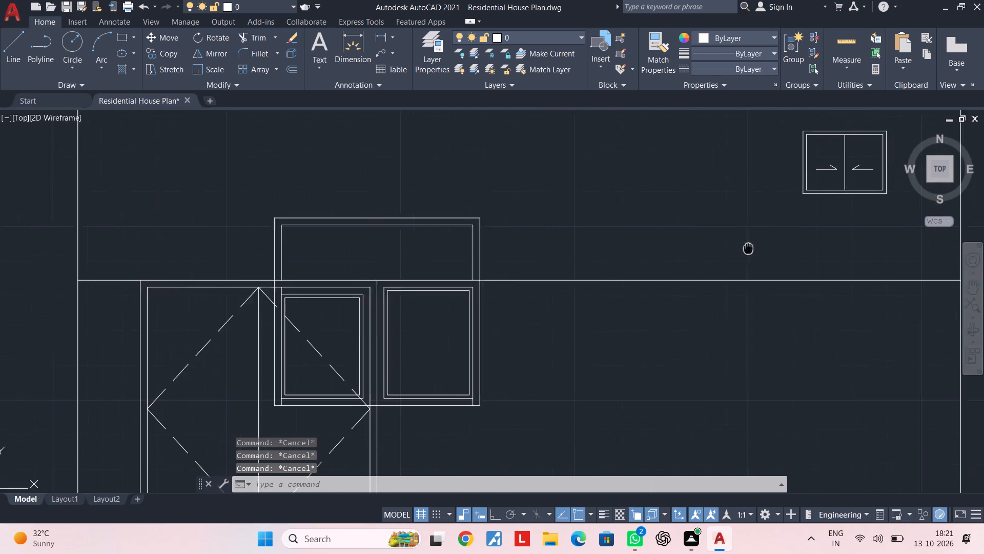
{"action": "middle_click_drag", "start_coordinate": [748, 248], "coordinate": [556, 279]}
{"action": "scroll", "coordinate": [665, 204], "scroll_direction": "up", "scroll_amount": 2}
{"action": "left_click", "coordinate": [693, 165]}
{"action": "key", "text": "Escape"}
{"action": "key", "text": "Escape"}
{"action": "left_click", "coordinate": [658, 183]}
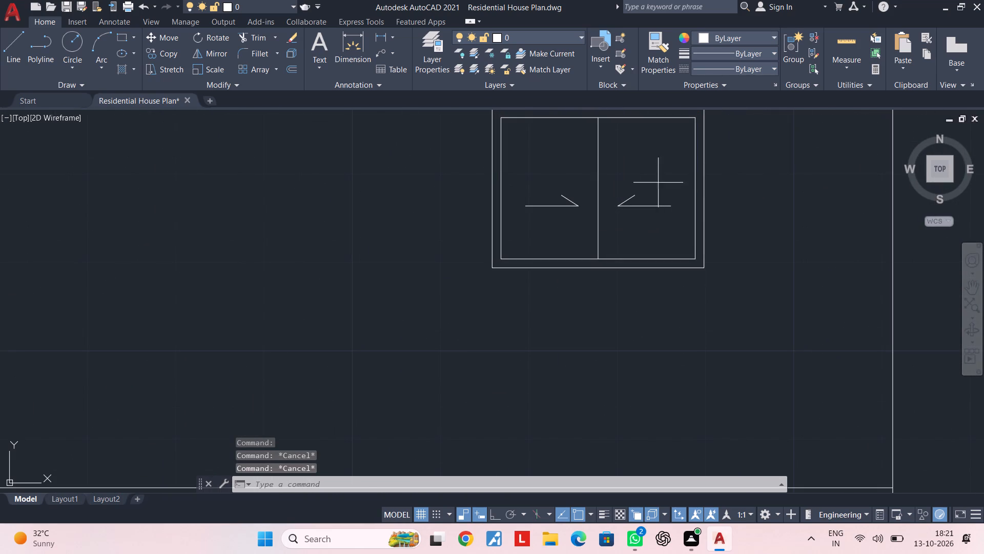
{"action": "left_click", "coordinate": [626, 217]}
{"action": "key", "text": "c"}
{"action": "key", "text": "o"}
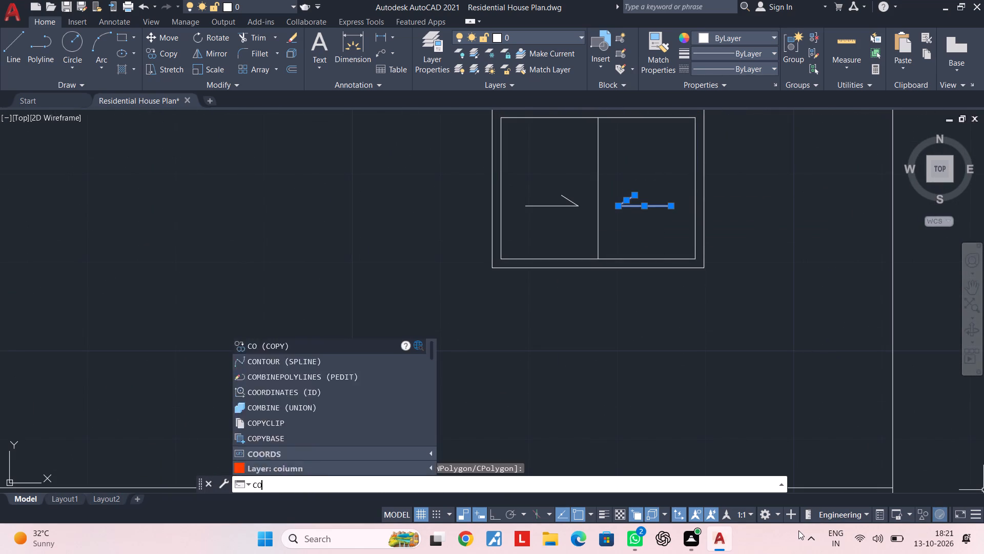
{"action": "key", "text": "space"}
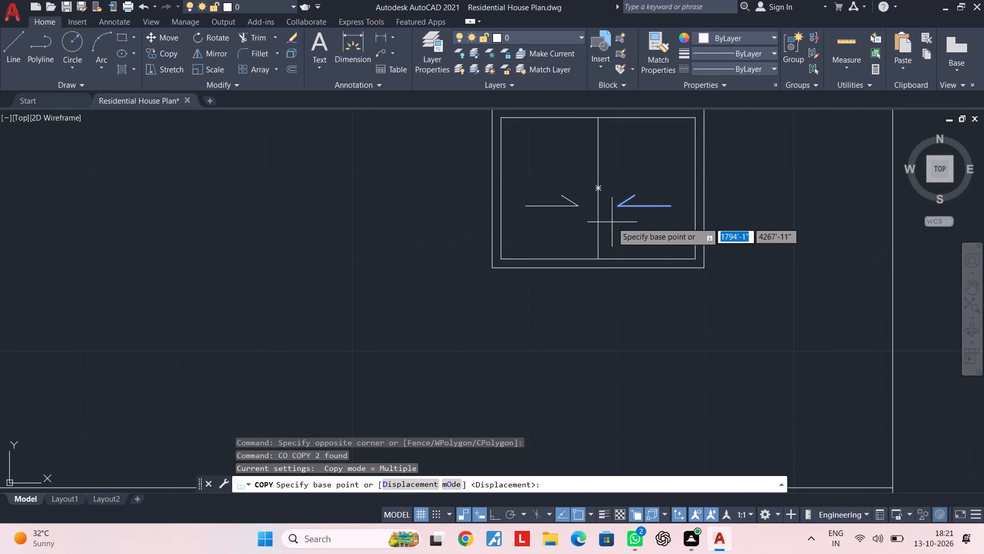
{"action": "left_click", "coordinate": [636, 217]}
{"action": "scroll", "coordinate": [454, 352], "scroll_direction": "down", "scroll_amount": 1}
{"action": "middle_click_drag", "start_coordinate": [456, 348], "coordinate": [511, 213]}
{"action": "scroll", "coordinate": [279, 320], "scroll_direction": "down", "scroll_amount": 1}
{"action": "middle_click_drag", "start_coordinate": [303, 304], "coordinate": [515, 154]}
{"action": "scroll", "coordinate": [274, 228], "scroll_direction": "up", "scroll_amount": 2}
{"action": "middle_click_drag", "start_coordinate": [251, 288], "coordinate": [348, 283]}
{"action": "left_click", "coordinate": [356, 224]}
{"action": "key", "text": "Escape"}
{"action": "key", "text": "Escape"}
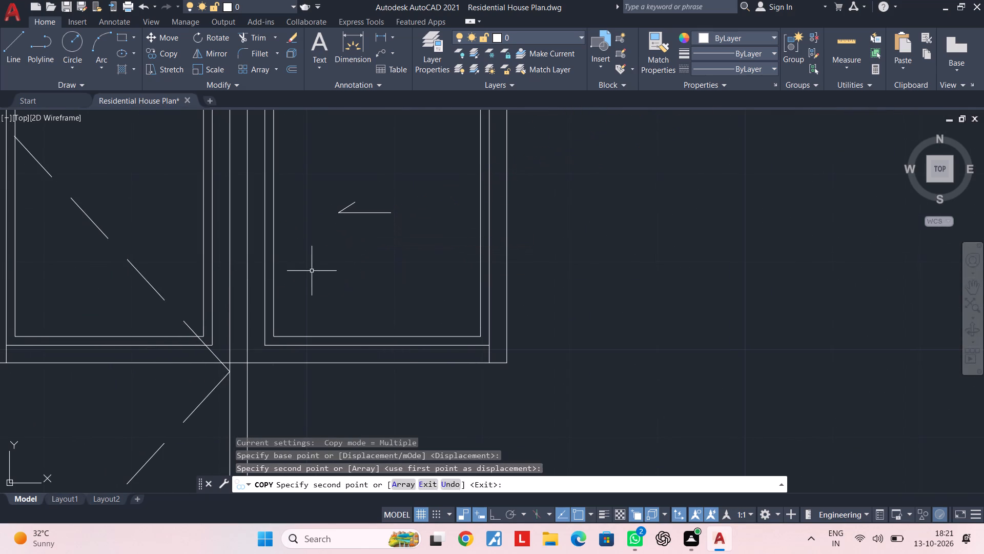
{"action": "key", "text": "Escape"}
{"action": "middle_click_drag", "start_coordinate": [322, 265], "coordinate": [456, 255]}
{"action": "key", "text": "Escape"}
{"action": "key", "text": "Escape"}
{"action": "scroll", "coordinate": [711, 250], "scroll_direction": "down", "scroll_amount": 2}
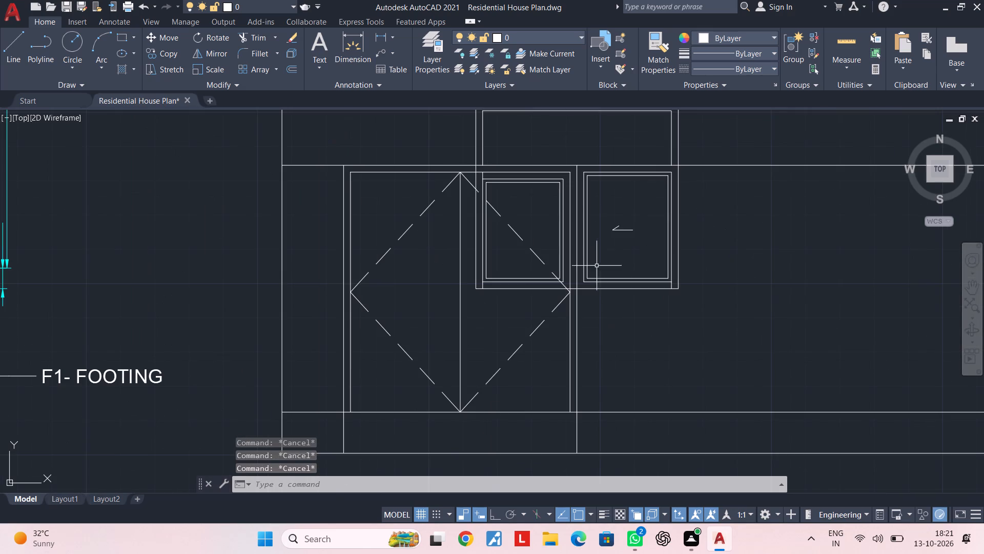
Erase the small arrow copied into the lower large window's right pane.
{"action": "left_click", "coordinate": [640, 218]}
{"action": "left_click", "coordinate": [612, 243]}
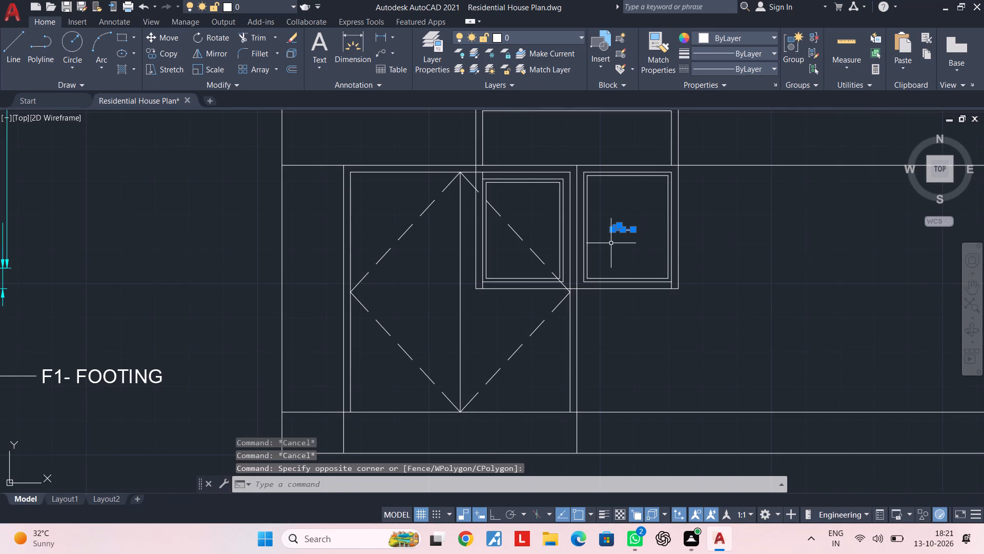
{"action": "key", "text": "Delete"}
Draw a left-pointing sliding arrow in the lower large window's right pane, with a shaft about 1'-1" long and one slanted barb about 5" long.
{"action": "scroll", "coordinate": [619, 225], "scroll_direction": "up", "scroll_amount": 1}
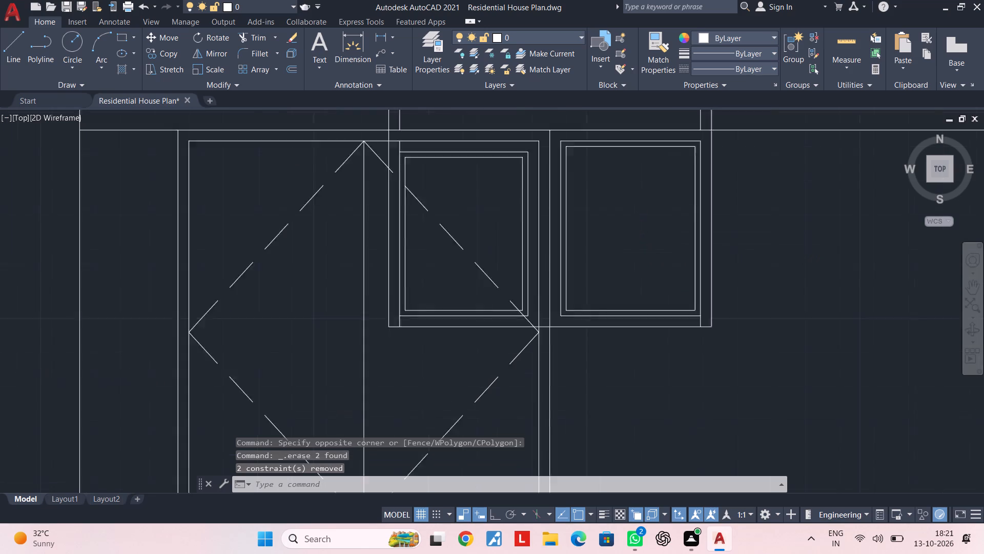
{"action": "scroll", "coordinate": [619, 225], "scroll_direction": "up", "scroll_amount": 1}
{"action": "middle_click_drag", "start_coordinate": [617, 260], "coordinate": [582, 262]}
{"action": "key", "text": "Escape"}
{"action": "key", "text": "l"}
{"action": "key", "text": "space"}
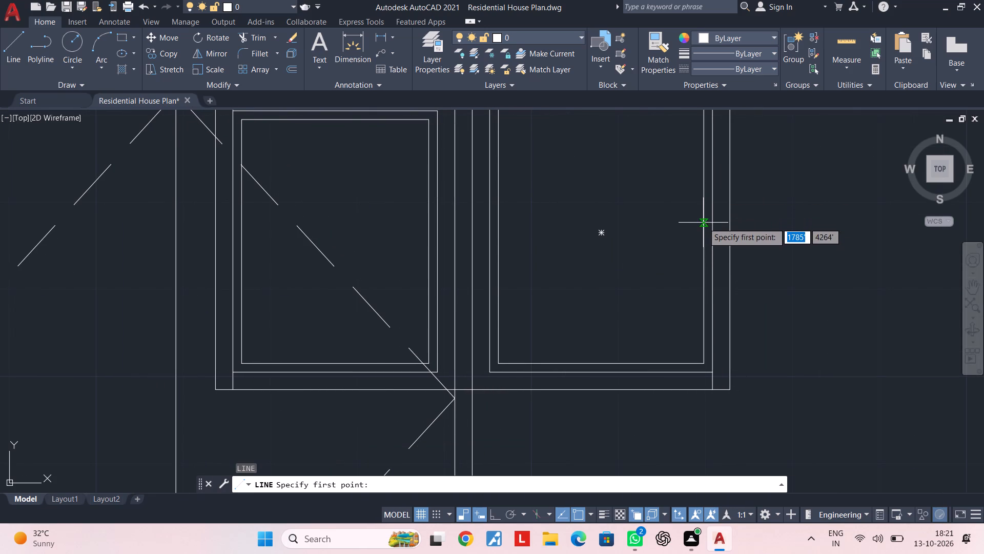
{"action": "left_click", "coordinate": [649, 233]}
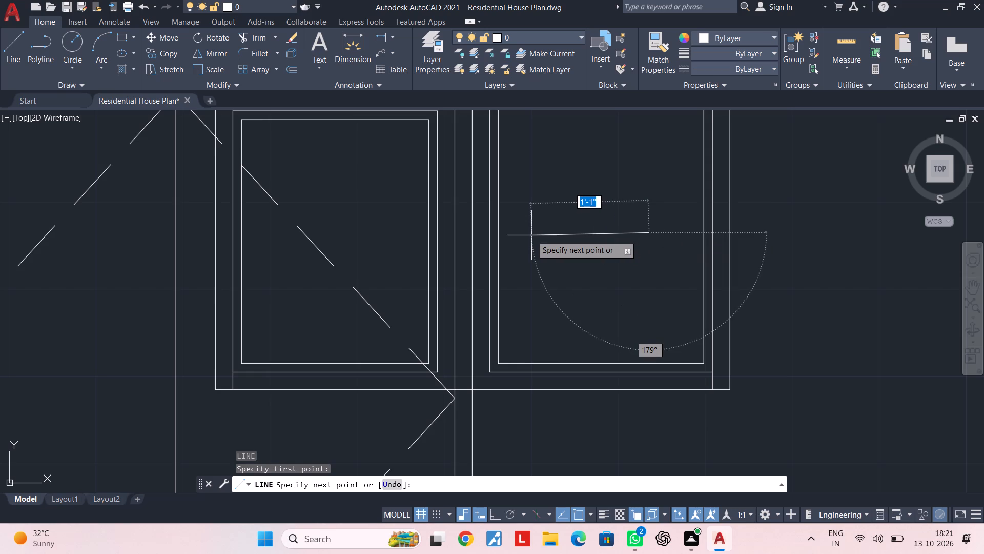
{"action": "left_click", "coordinate": [531, 235]}
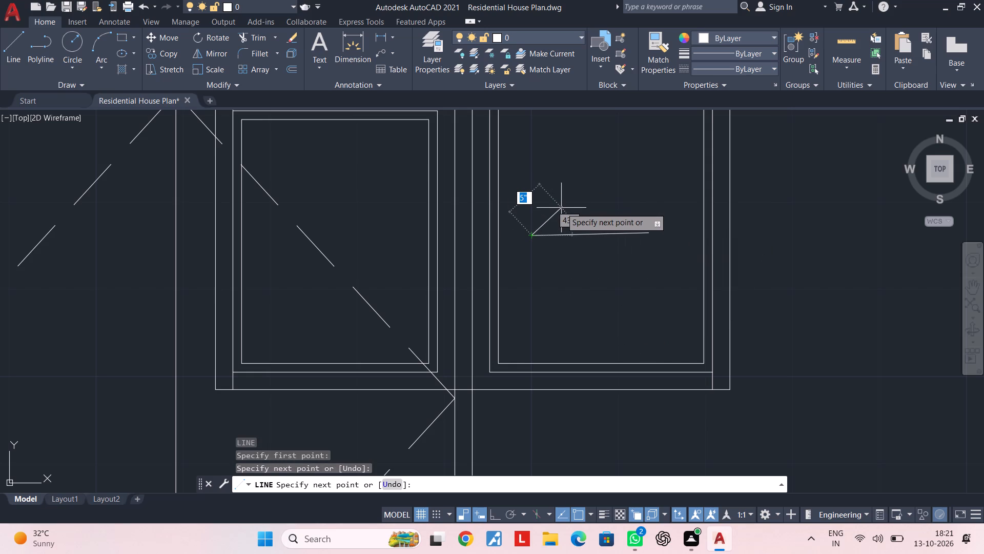
{"action": "scroll", "coordinate": [561, 208], "scroll_direction": "up", "scroll_amount": 1}
{"action": "left_click", "coordinate": [561, 208]}
{"action": "key", "text": "Escape"}
{"action": "key", "text": "Escape"}
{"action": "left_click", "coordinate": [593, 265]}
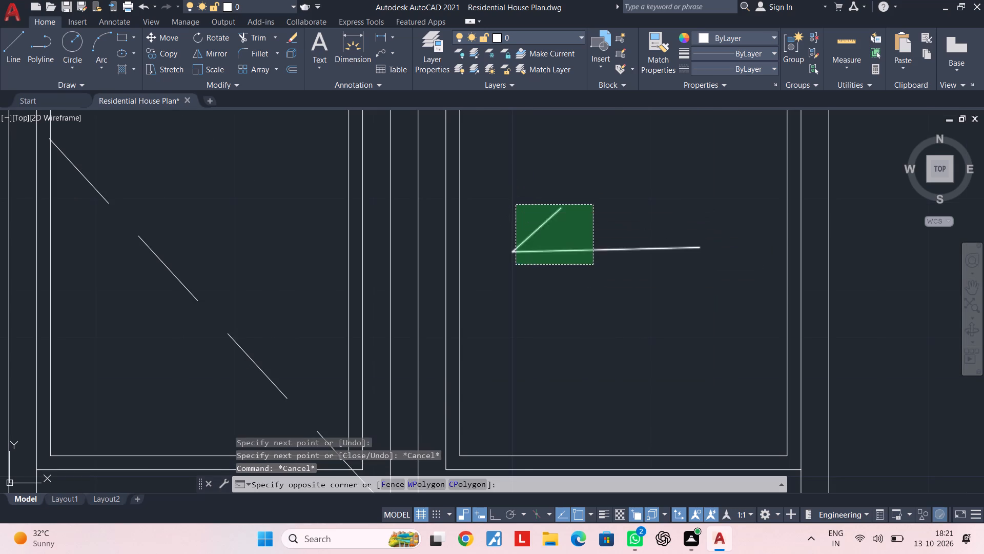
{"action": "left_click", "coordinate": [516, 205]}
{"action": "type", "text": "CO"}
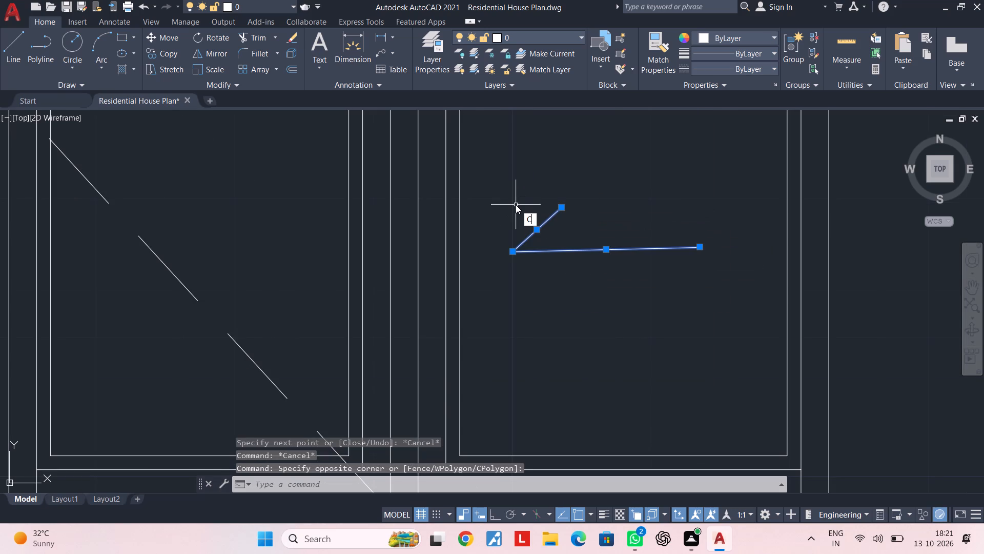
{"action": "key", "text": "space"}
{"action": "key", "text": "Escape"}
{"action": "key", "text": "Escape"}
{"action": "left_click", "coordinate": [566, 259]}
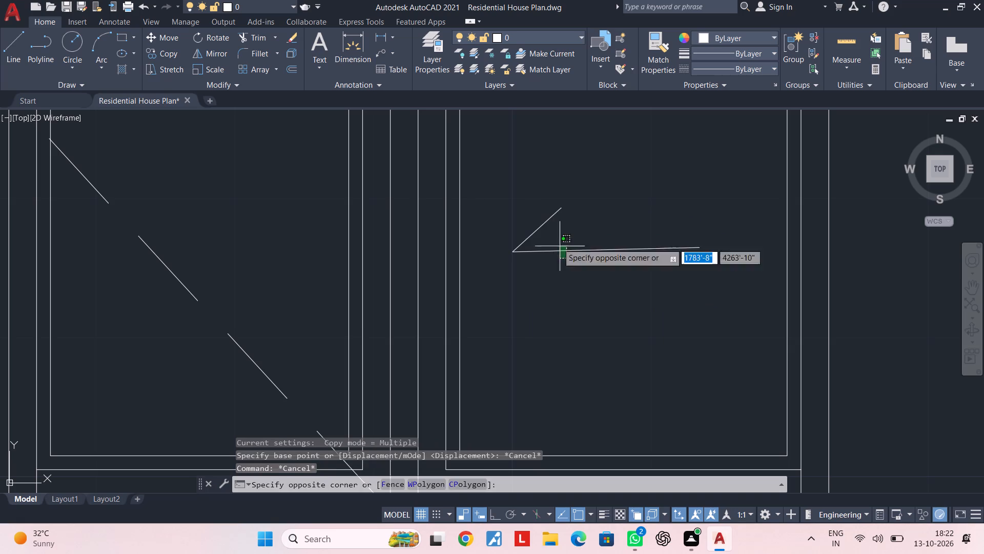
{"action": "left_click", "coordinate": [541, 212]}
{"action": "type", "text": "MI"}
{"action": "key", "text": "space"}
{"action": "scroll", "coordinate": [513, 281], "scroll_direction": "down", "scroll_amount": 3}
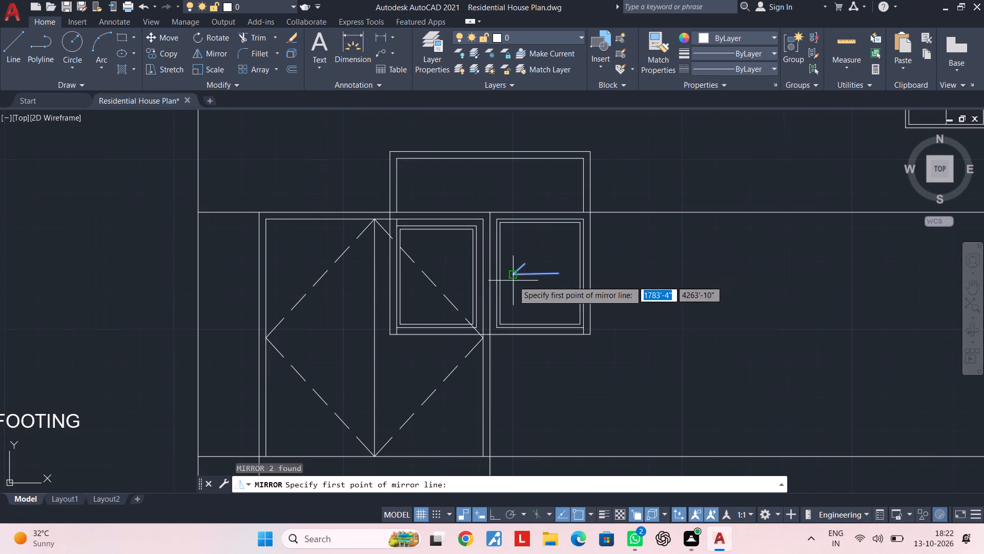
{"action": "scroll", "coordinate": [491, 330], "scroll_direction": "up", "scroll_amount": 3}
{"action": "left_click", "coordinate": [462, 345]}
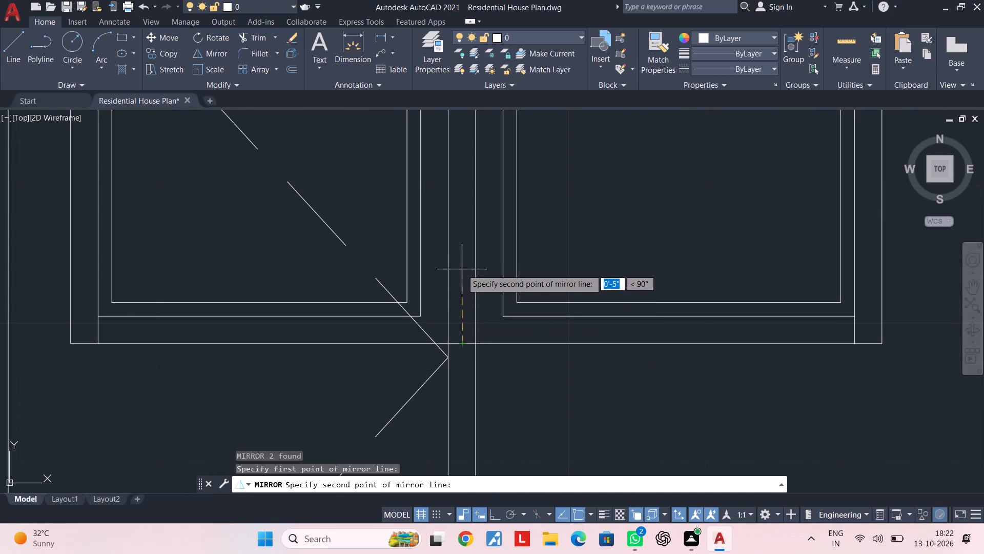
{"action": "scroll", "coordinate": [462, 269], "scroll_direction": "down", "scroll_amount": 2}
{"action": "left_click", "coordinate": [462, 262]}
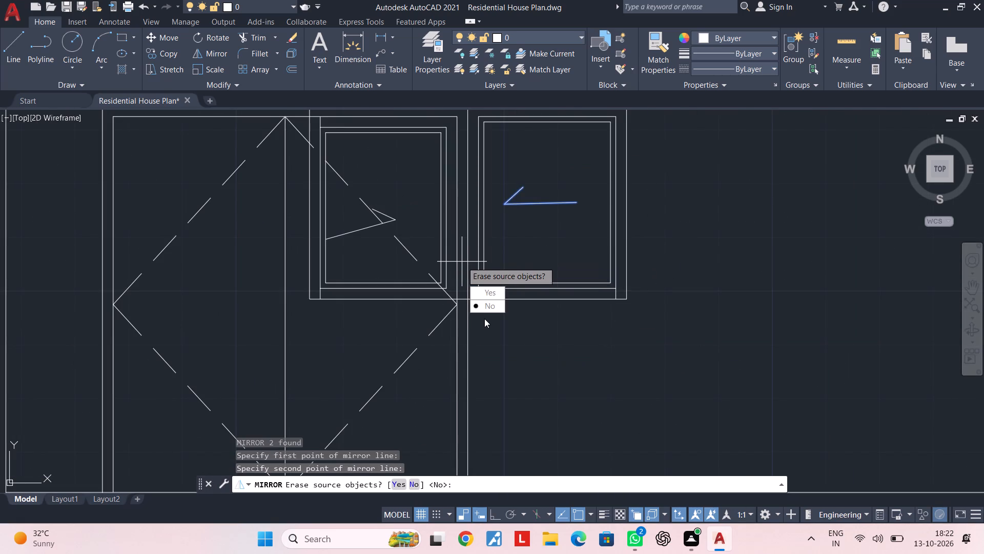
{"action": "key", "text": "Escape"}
Mirror the new arrow into the lower large window's left pane about a vertical axis midway between the panes, using Ortho and keeping the original.
{"action": "left_click_drag", "start_coordinate": [556, 189], "coordinate": [555, 193]}
{"action": "left_click", "coordinate": [532, 227]}
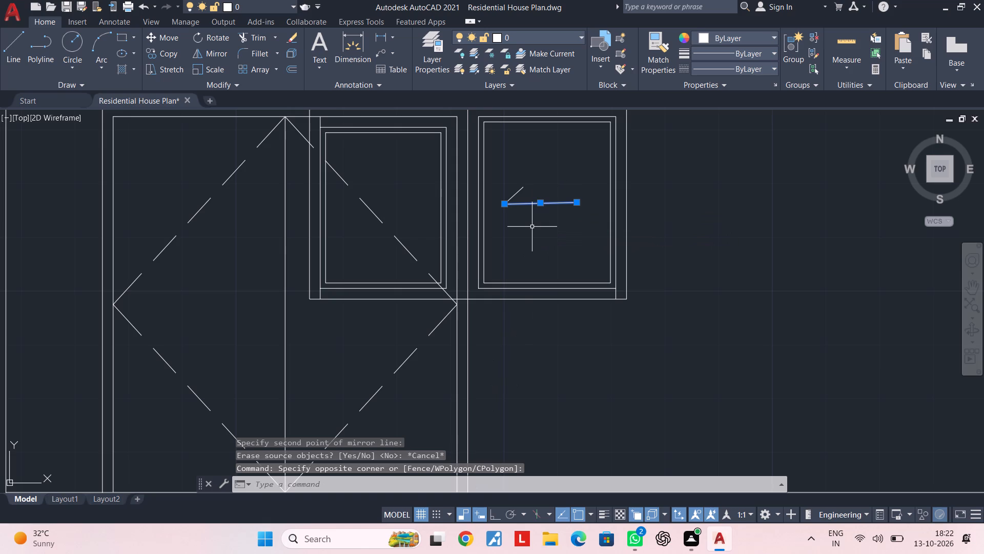
{"action": "left_click", "coordinate": [531, 175]}
{"action": "left_click", "coordinate": [508, 207]}
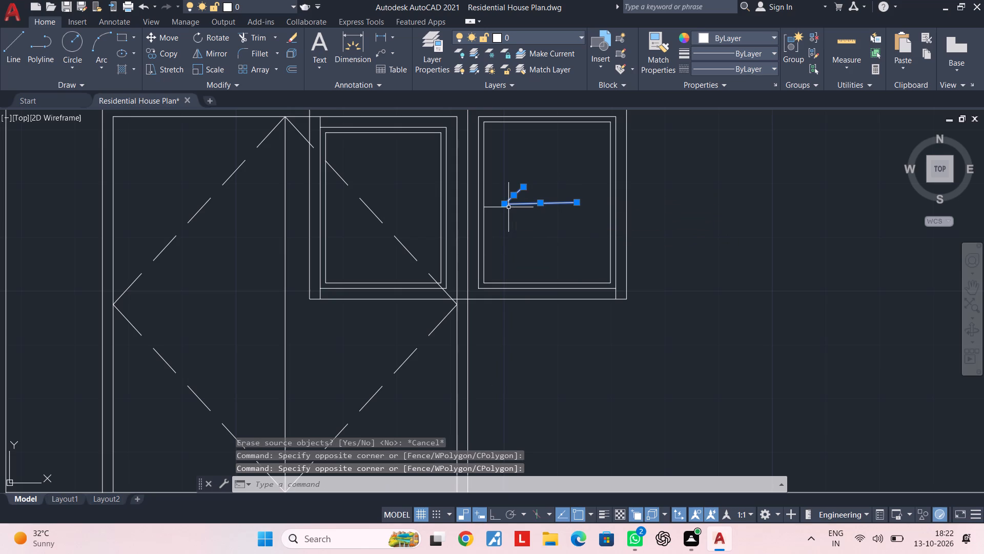
{"action": "type", "text": "MI"}
{"action": "key", "text": "space"}
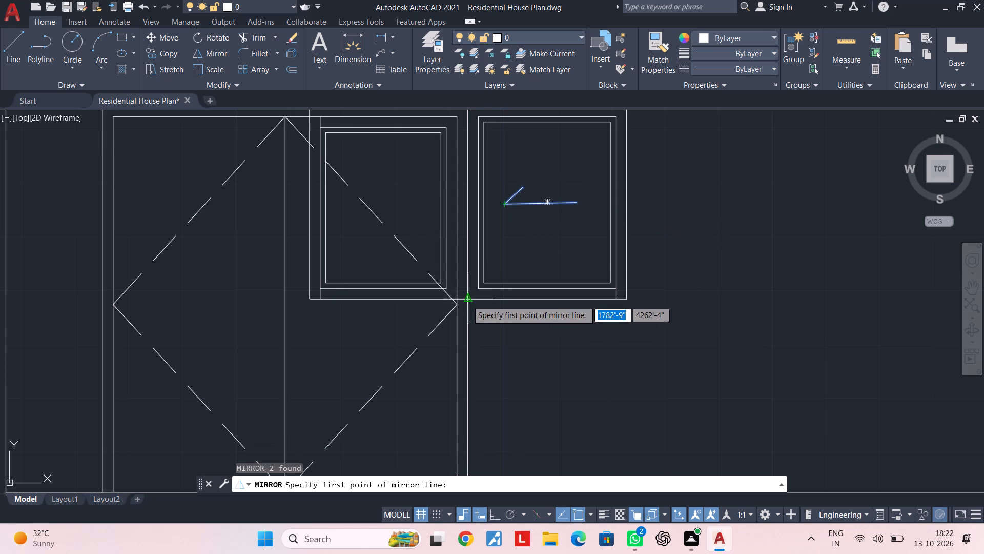
{"action": "scroll", "coordinate": [466, 301], "scroll_direction": "up", "scroll_amount": 1}
{"action": "left_click", "coordinate": [496, 509]}
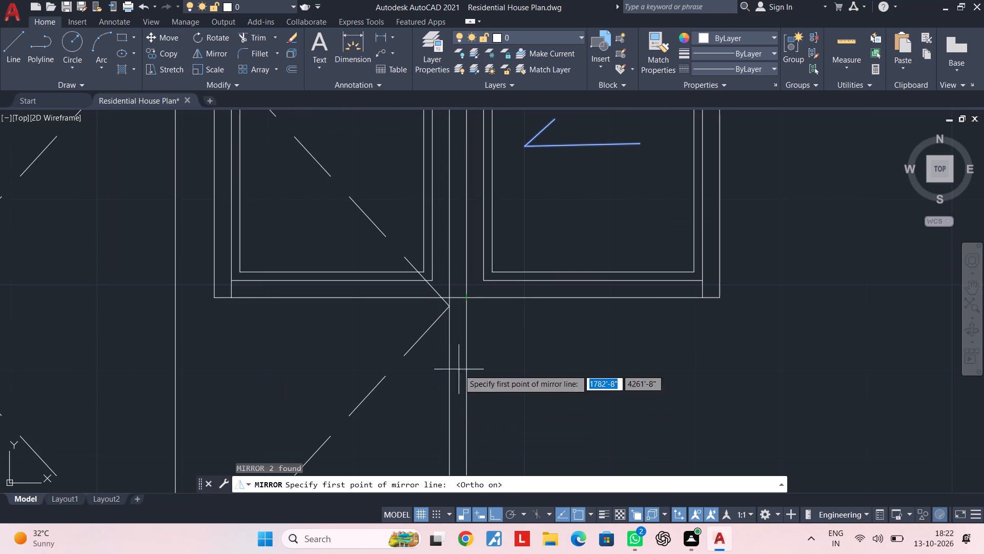
{"action": "left_click", "coordinate": [456, 298]}
{"action": "left_click", "coordinate": [457, 181]}
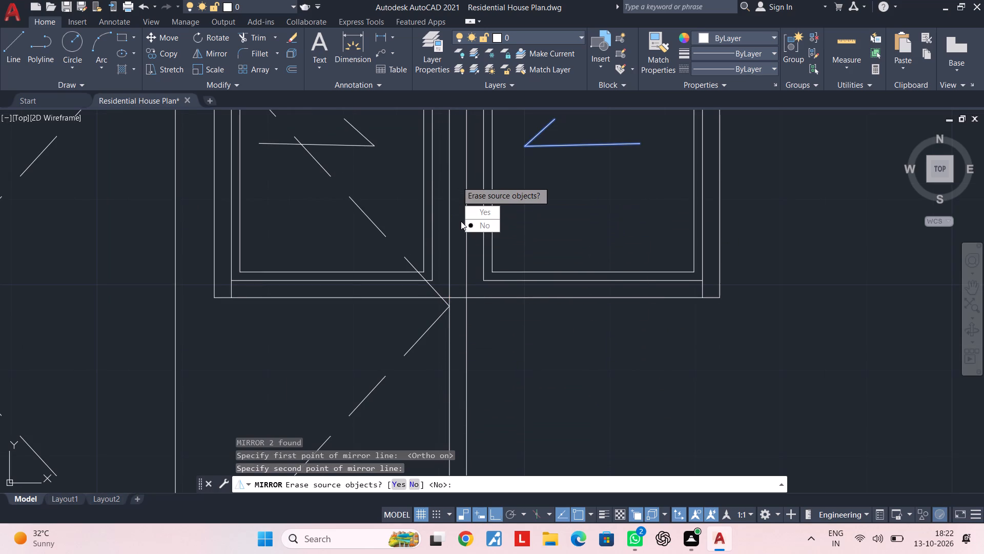
{"action": "left_click_drag", "start_coordinate": [476, 228], "coordinate": [457, 181]}
{"action": "scroll", "coordinate": [508, 157], "scroll_direction": "down", "scroll_amount": 2}
{"action": "middle_click_drag", "start_coordinate": [511, 172], "coordinate": [500, 234]}
{"action": "key", "text": "Escape"}
{"action": "key", "text": "Escape"}
Copy both sliding arrows with Ortho off from the lower large window straight up into the panes of the upper large window.
{"action": "left_click", "coordinate": [538, 188]}
{"action": "left_click", "coordinate": [512, 231]}
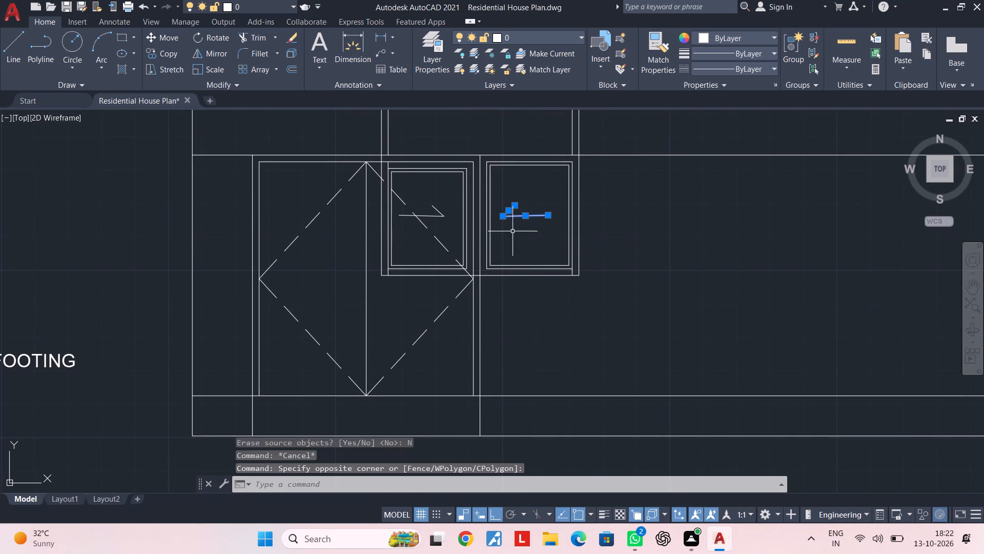
{"action": "scroll", "coordinate": [441, 206], "scroll_direction": "up", "scroll_amount": 2}
{"action": "left_click_drag", "start_coordinate": [460, 191], "coordinate": [456, 213]}
{"action": "left_click", "coordinate": [435, 250]}
{"action": "type", "text": "CO"}
{"action": "key", "text": "space"}
{"action": "left_click", "coordinate": [495, 512]}
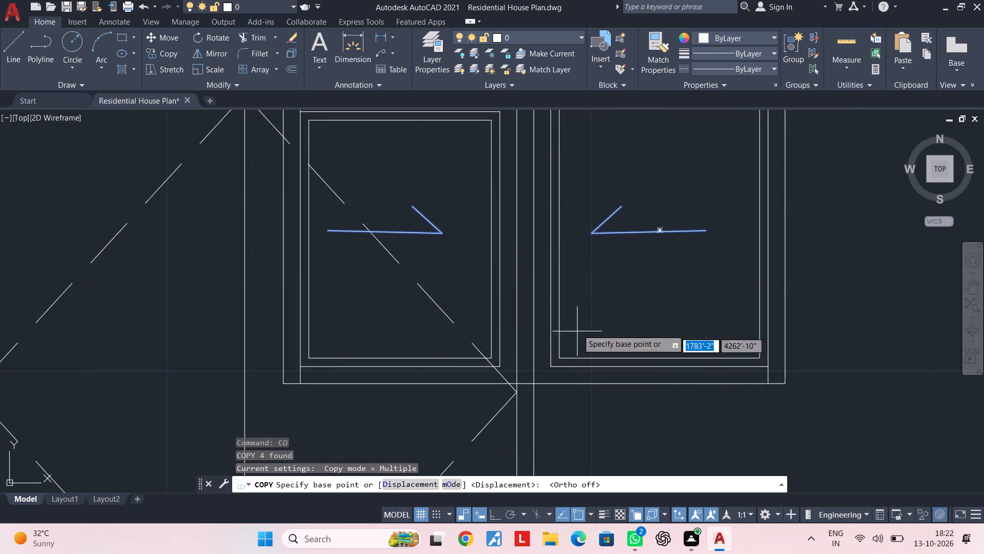
{"action": "left_click", "coordinate": [599, 309]}
{"action": "scroll", "coordinate": [577, 138], "scroll_direction": "down", "scroll_amount": 2}
{"action": "middle_click_drag", "start_coordinate": [577, 138], "coordinate": [563, 316]}
{"action": "scroll", "coordinate": [567, 150], "scroll_direction": "down", "scroll_amount": 1}
{"action": "middle_click_drag", "start_coordinate": [567, 150], "coordinate": [556, 363]}
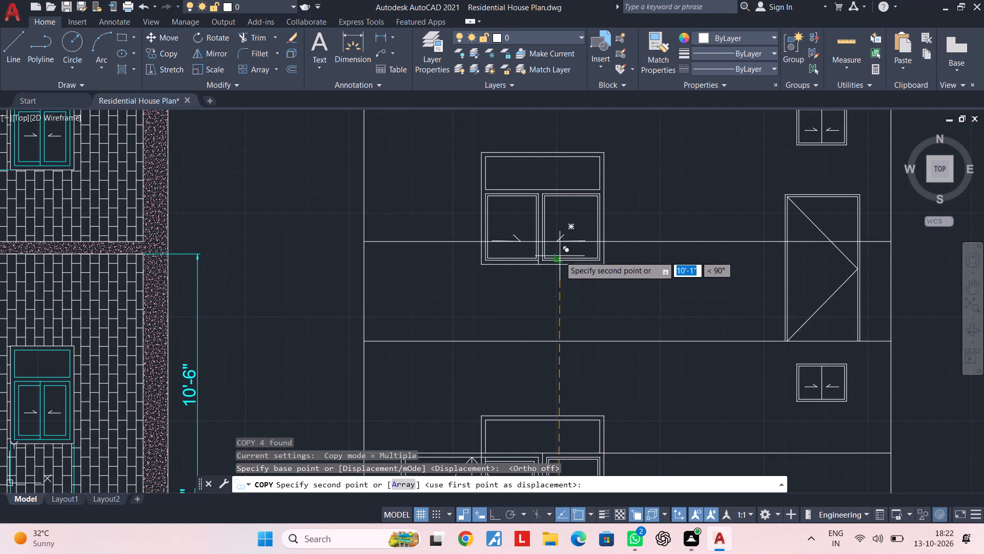
{"action": "scroll", "coordinate": [560, 240], "scroll_direction": "up", "scroll_amount": 1}
{"action": "left_click", "coordinate": [560, 243]}
{"action": "key", "text": "Escape"}
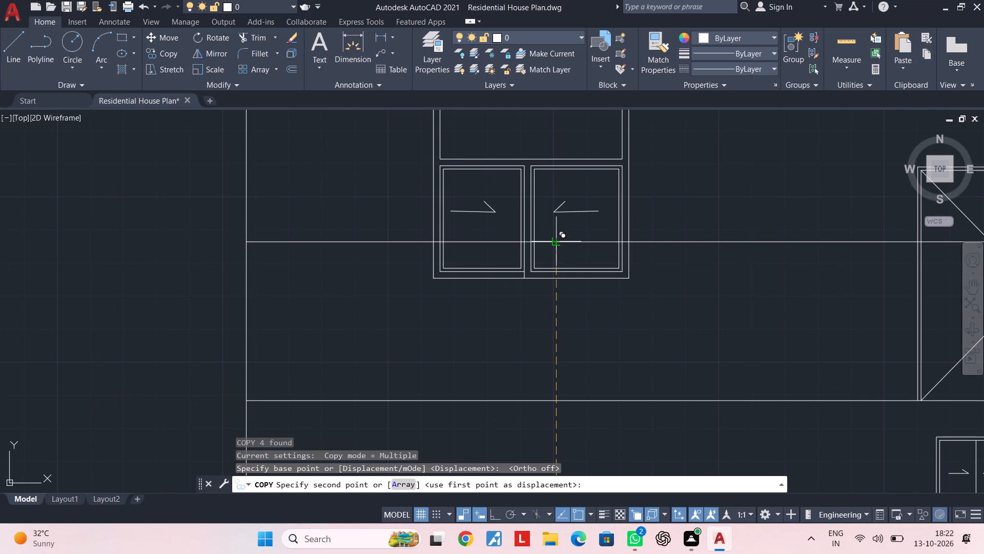
{"action": "key", "text": "Escape"}
{"action": "scroll", "coordinate": [580, 248], "scroll_direction": "down", "scroll_amount": 3}
{"action": "key", "text": "Escape"}
{"action": "key", "text": "Escape"}
{"action": "key", "text": "Escape"}
{"action": "key", "text": "Escape"}
{"action": "key", "text": "Escape"}
{"action": "key", "text": "Escape"}
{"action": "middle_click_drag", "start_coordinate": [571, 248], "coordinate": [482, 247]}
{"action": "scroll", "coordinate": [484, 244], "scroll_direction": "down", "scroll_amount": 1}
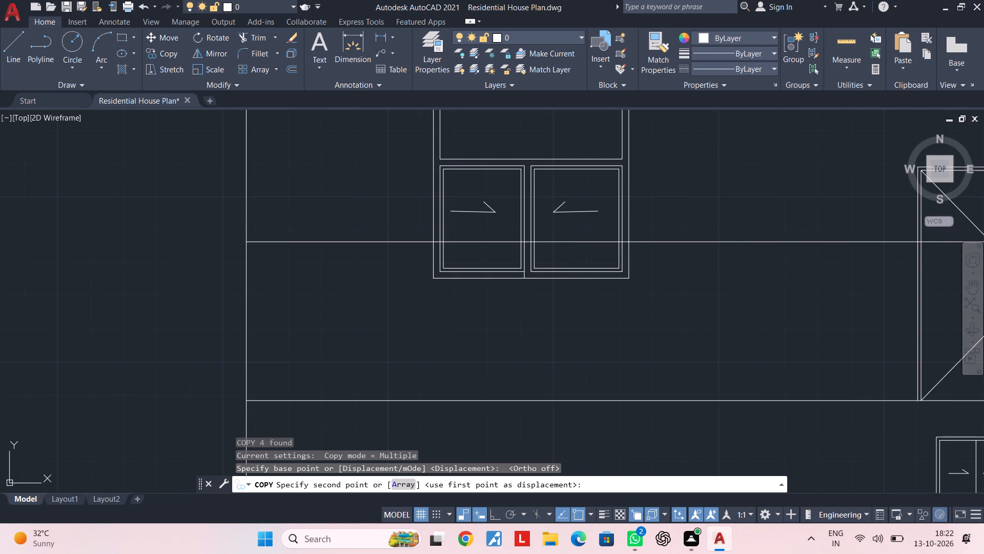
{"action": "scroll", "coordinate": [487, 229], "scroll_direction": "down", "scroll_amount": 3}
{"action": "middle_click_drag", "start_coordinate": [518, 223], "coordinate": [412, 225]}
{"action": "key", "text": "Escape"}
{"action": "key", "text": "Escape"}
Finish the arrow copying and save the drawing.
{"action": "scroll", "coordinate": [419, 219], "scroll_direction": "down", "scroll_amount": 2}
{"action": "middle_click_drag", "start_coordinate": [423, 219], "coordinate": [359, 225]}
{"action": "key", "text": "Escape"}
{"action": "key", "text": "Escape"}
{"action": "middle_click_drag", "start_coordinate": [325, 248], "coordinate": [322, 325]}
{"action": "scroll", "coordinate": [321, 319], "scroll_direction": "down", "scroll_amount": 2}
{"action": "middle_click", "coordinate": [321, 319]}
{"action": "key", "text": "ctrl+s"}
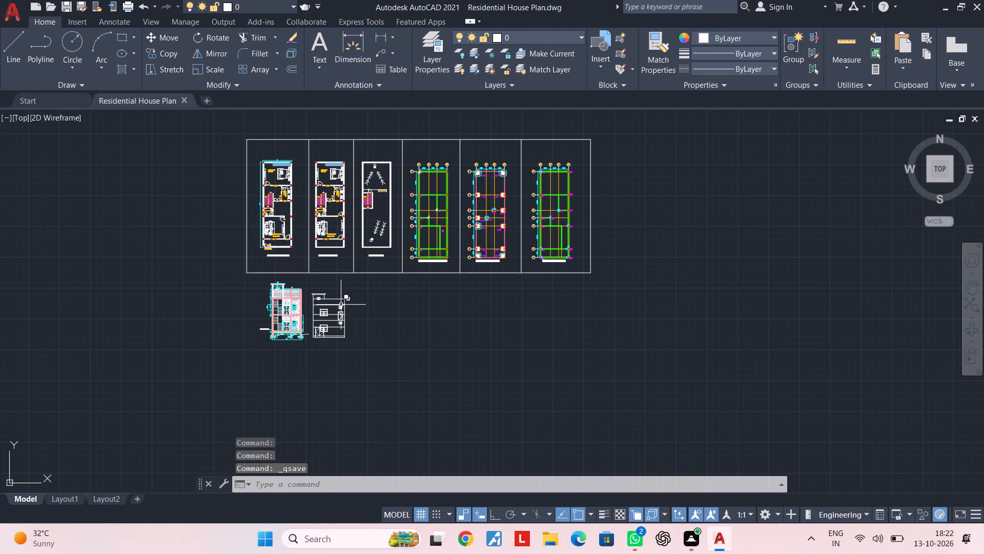
{"action": "key", "text": "ctrl+s"}
Hatch the full-width top band below the rooftop room with the ANSI31 pattern.
{"action": "scroll", "coordinate": [336, 323], "scroll_direction": "up", "scroll_amount": 3}
{"action": "middle_click_drag", "start_coordinate": [315, 314], "coordinate": [409, 309]}
{"action": "scroll", "coordinate": [408, 302], "scroll_direction": "up", "scroll_amount": 2}
{"action": "middle_click_drag", "start_coordinate": [414, 251], "coordinate": [414, 259]}
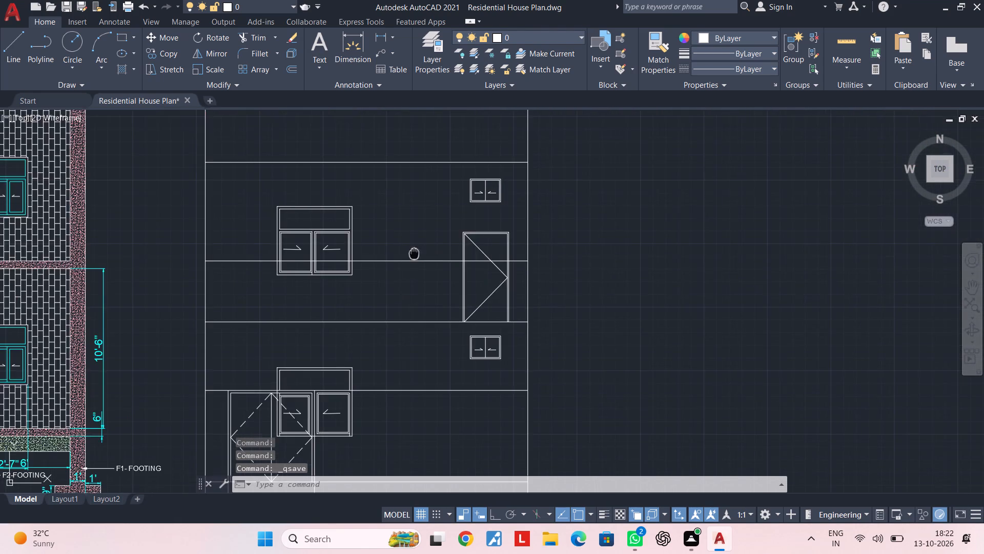
{"action": "middle_click_drag", "start_coordinate": [414, 259], "coordinate": [405, 342]}
{"action": "middle_click_drag", "start_coordinate": [390, 327], "coordinate": [499, 327]}
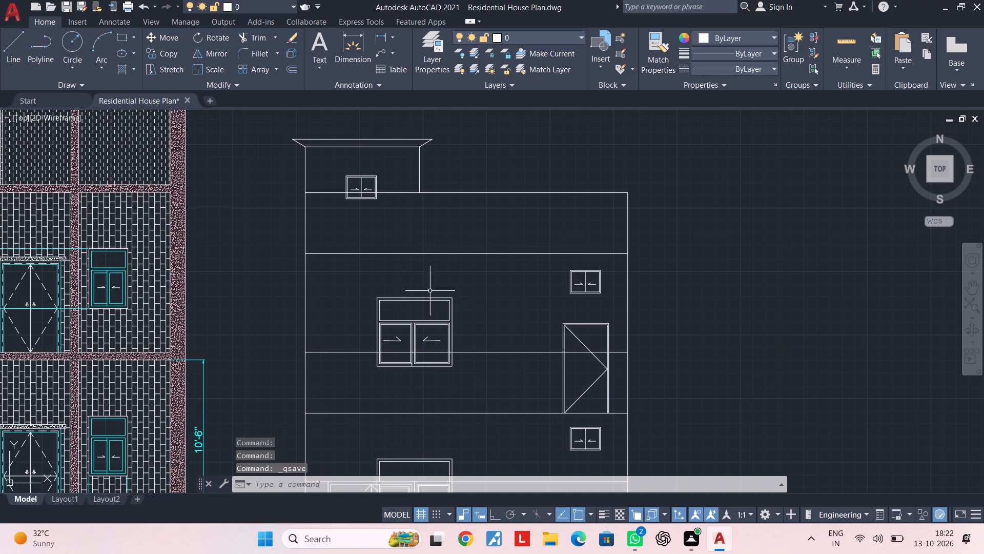
{"action": "middle_click_drag", "start_coordinate": [412, 273], "coordinate": [367, 376]}
{"action": "scroll", "coordinate": [370, 328], "scroll_direction": "up", "scroll_amount": 1}
{"action": "middle_click_drag", "start_coordinate": [355, 357], "coordinate": [376, 341]}
{"action": "key", "text": "Escape"}
{"action": "key", "text": "Escape"}
{"action": "key", "text": "h"}
{"action": "key", "text": "space"}
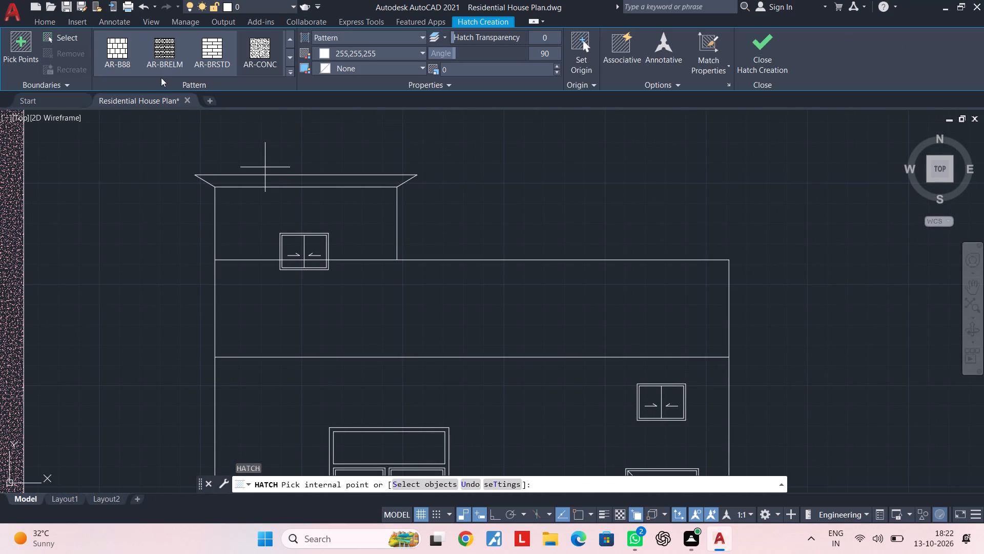
{"action": "scroll", "coordinate": [135, 57], "scroll_direction": "up", "scroll_amount": 2}
{"action": "scroll", "coordinate": [196, 63], "scroll_direction": "up", "scroll_amount": 1}
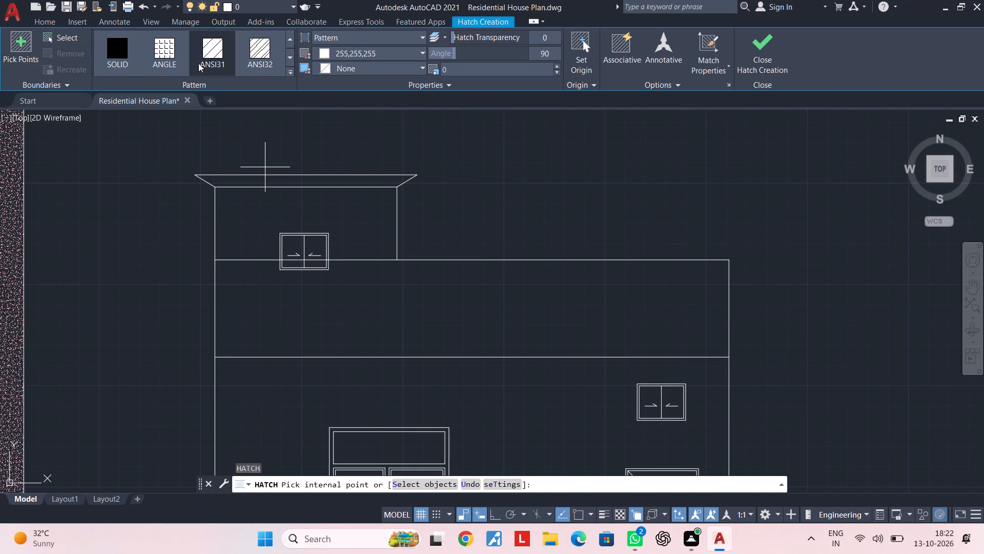
{"action": "scroll", "coordinate": [205, 63], "scroll_direction": "up", "scroll_amount": 1}
{"action": "left_click", "coordinate": [216, 51]}
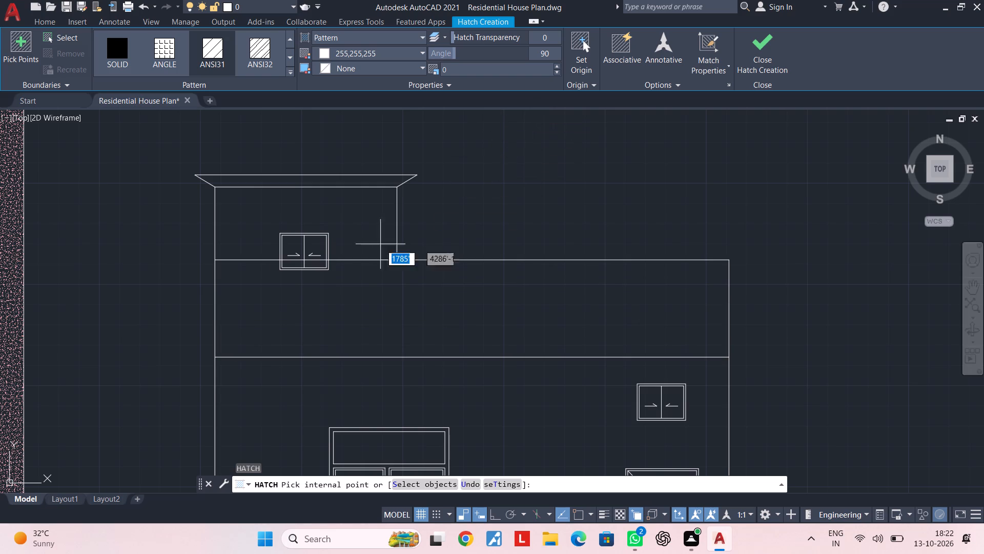
{"action": "left_click", "coordinate": [536, 322]}
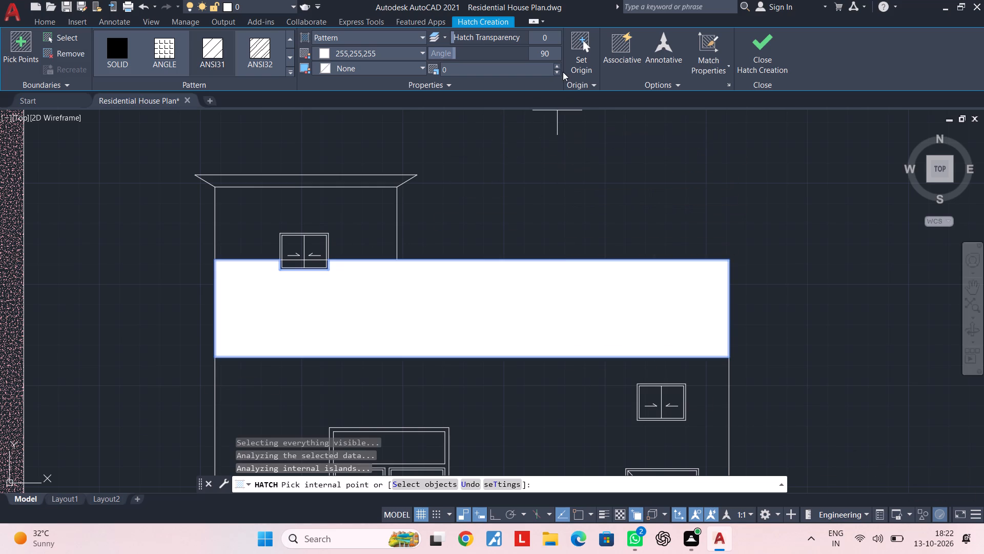
Set the top band's hatch to an angle of 170 and a scale of about 1, and finish the hatch.
{"action": "left_click", "coordinate": [557, 68]}
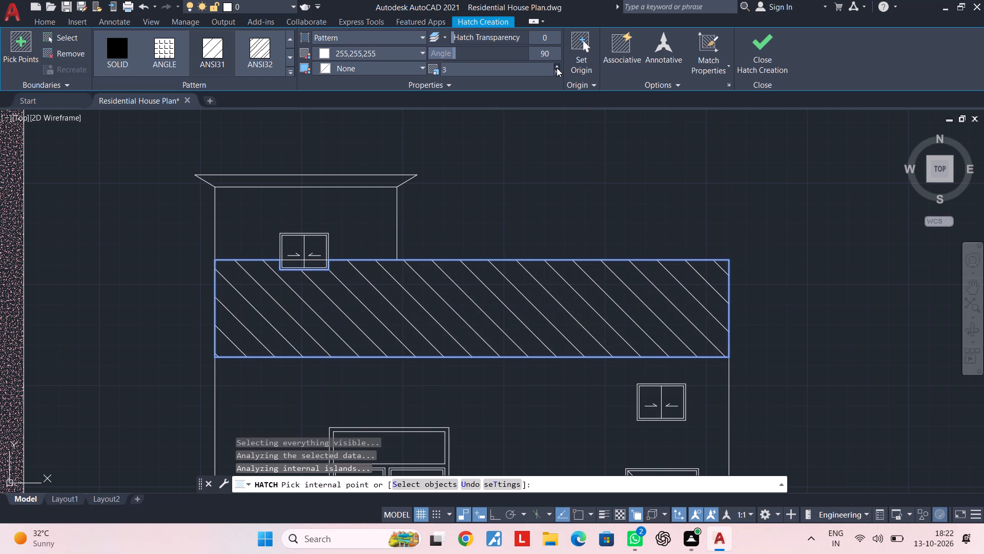
{"action": "left_click", "coordinate": [553, 69]}
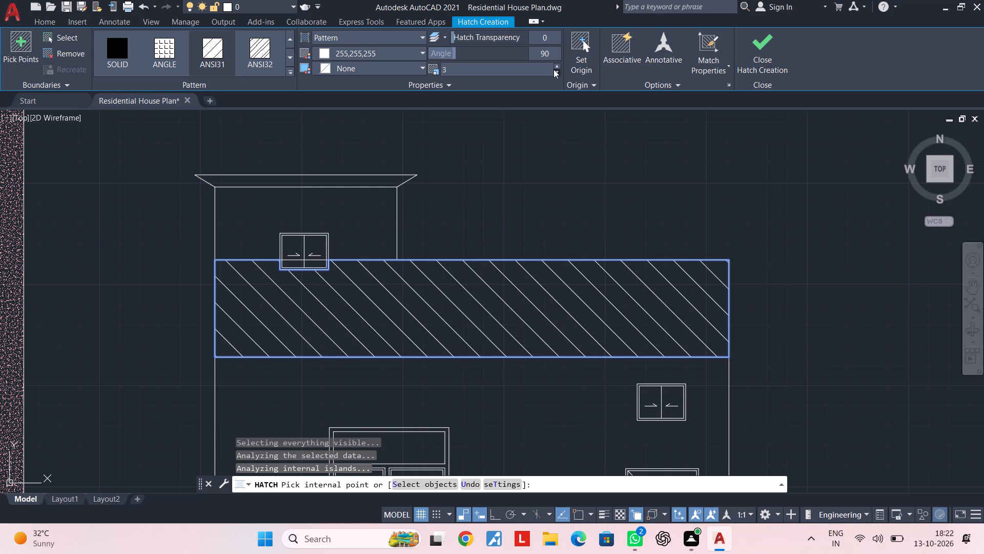
{"action": "triple_click", "coordinate": [553, 69]}
{"action": "triple_click", "coordinate": [553, 69]}
{"action": "double_click", "coordinate": [553, 69]}
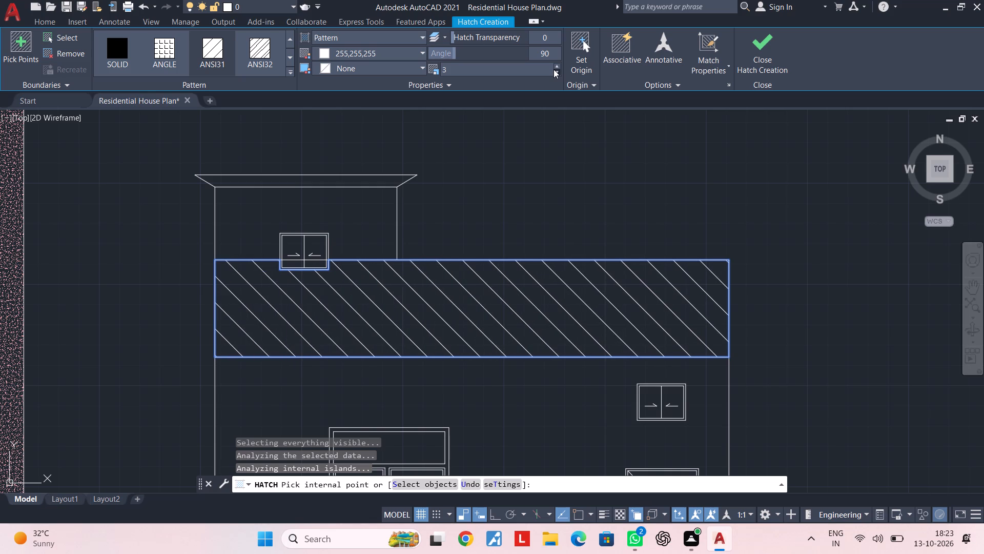
{"action": "left_click", "coordinate": [553, 69]}
{"action": "double_click", "coordinate": [553, 69]}
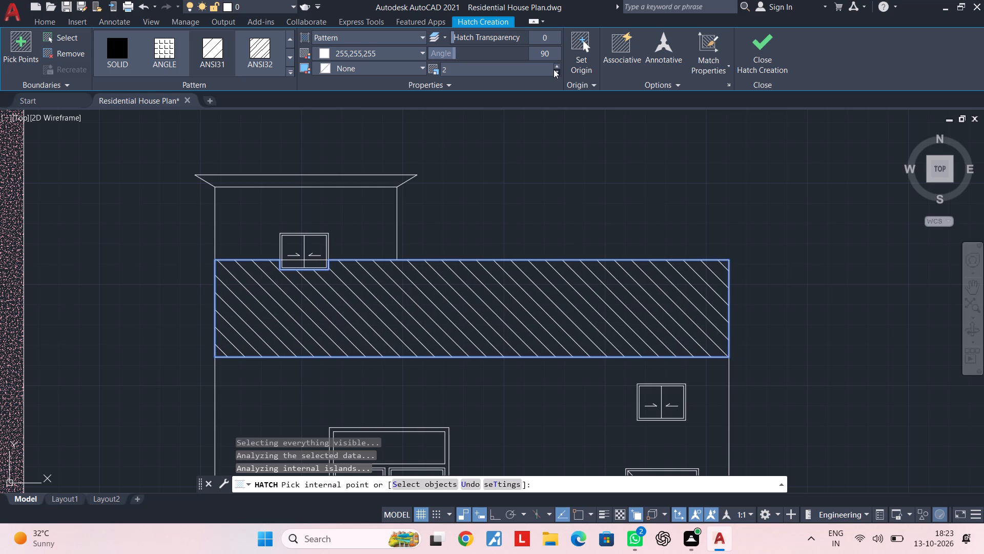
{"action": "triple_click", "coordinate": [553, 69]}
{"action": "left_click", "coordinate": [553, 69]}
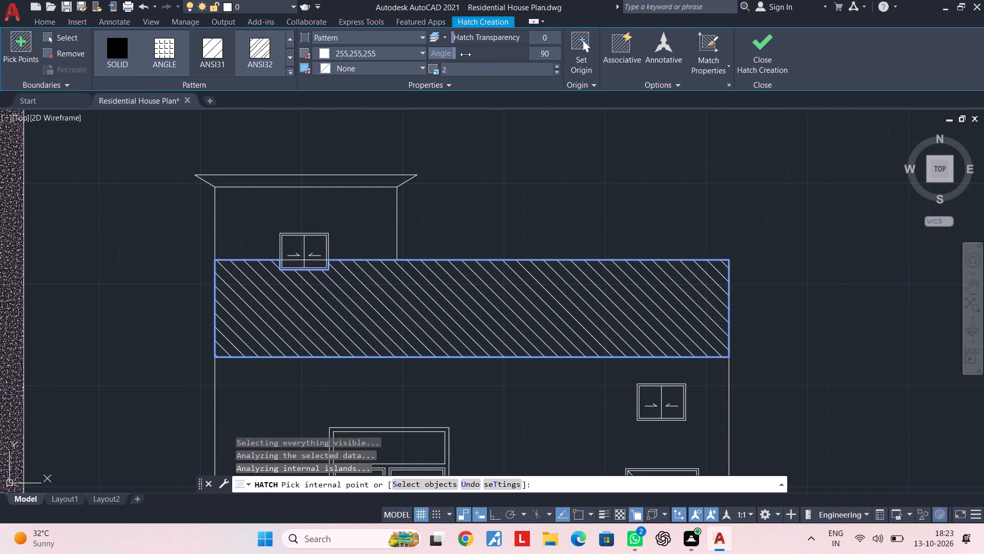
{"action": "left_click_drag", "start_coordinate": [465, 54], "coordinate": [499, 51]}
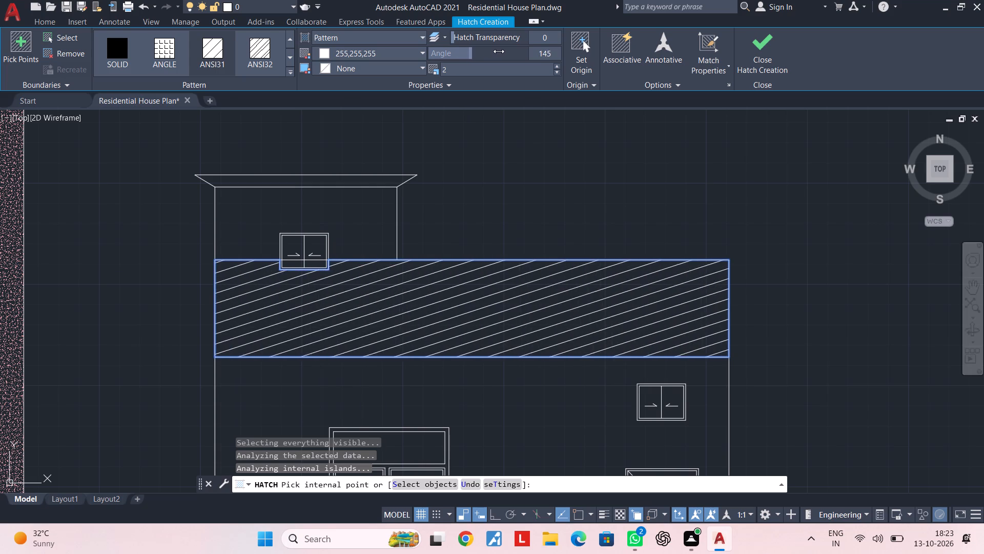
{"action": "left_click_drag", "start_coordinate": [499, 51], "coordinate": [505, 51]}
{"action": "left_click", "coordinate": [555, 69]}
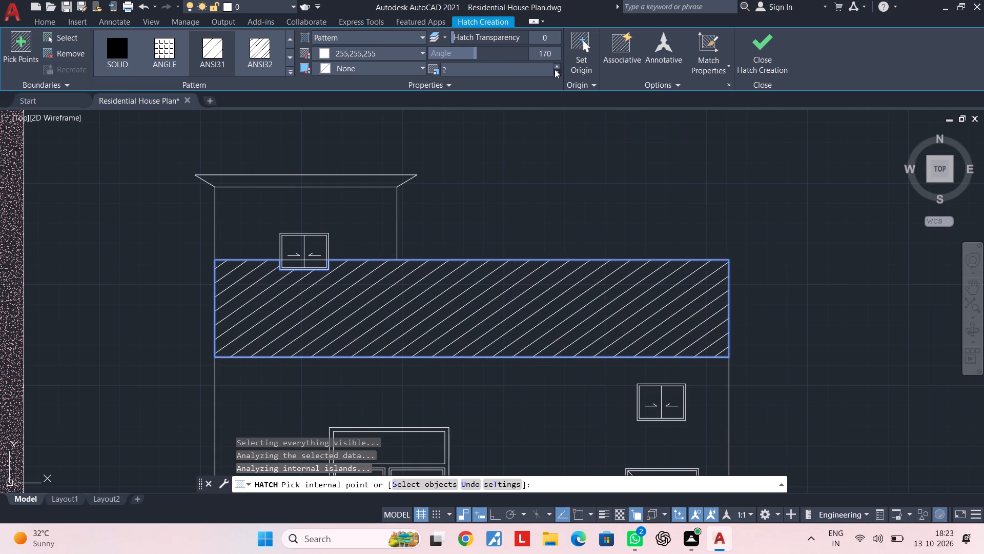
{"action": "left_click", "coordinate": [555, 69]}
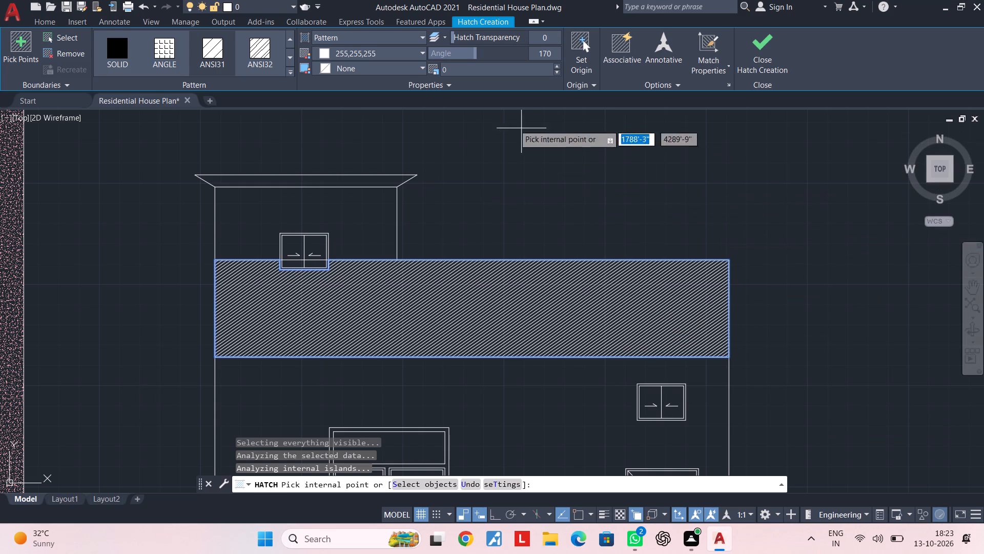
{"action": "left_click", "coordinate": [557, 66]}
{"action": "double_click", "coordinate": [557, 66]}
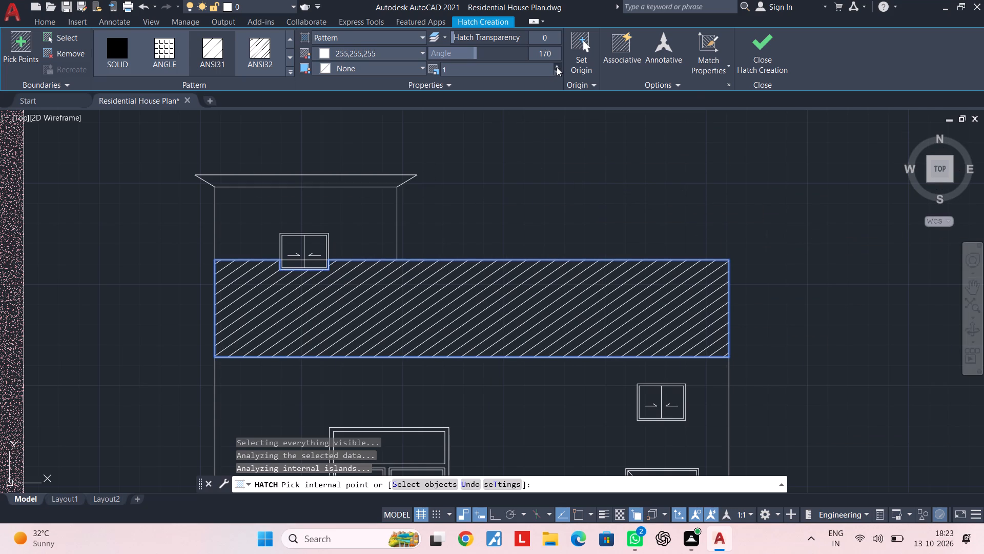
{"action": "left_click", "coordinate": [557, 71]}
{"action": "left_click", "coordinate": [557, 71]}
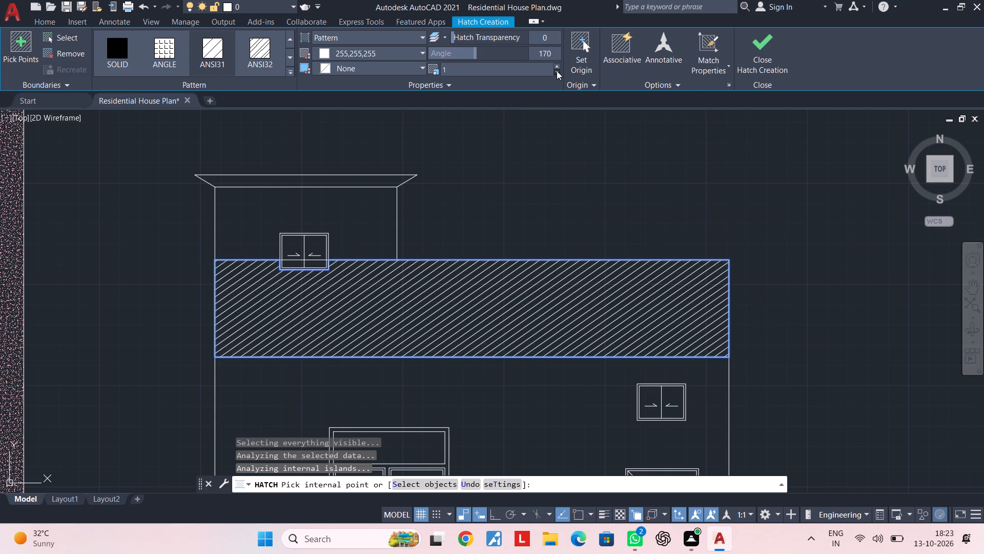
{"action": "left_click", "coordinate": [578, 198]}
{"action": "scroll", "coordinate": [628, 249], "scroll_direction": "down", "scroll_amount": 1}
{"action": "key", "text": "Escape"}
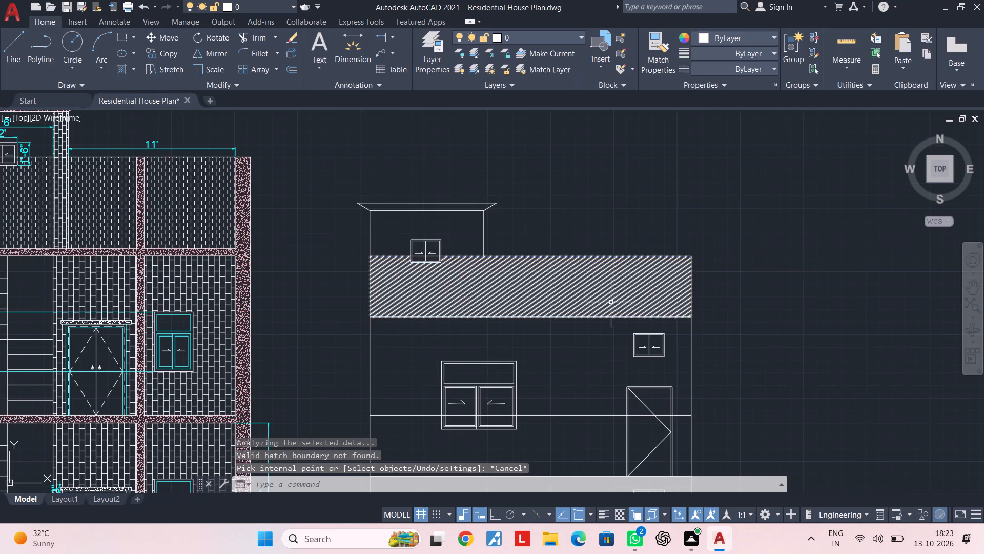
Hatch the middle band on both sides of the single door with ANSI31 at angle 170 and scale 1.
{"action": "middle_click_drag", "start_coordinate": [602, 293], "coordinate": [584, 247]}
{"action": "type", "text": "H"}
{"action": "key", "text": "space"}
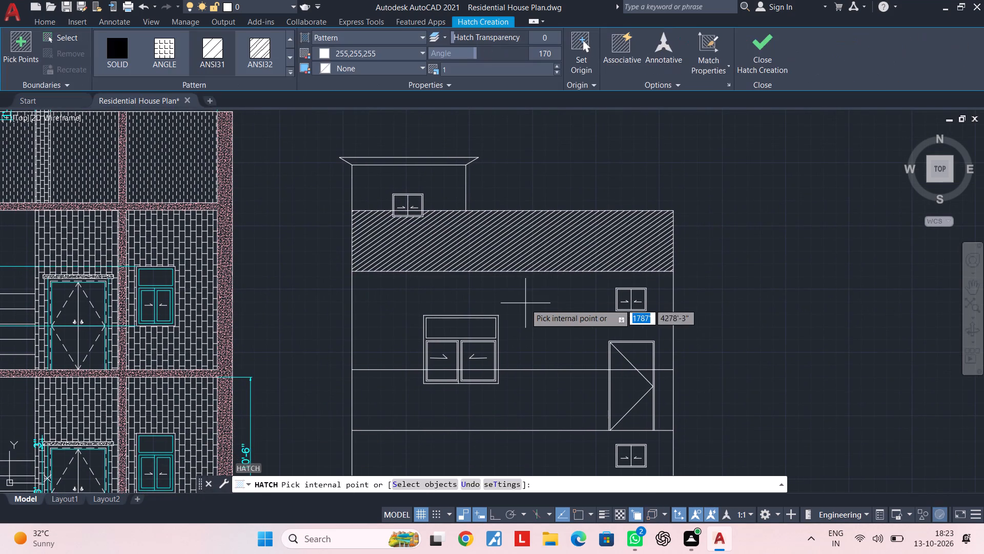
{"action": "scroll", "coordinate": [526, 310], "scroll_direction": "down", "scroll_amount": 1}
{"action": "middle_click_drag", "start_coordinate": [526, 310], "coordinate": [490, 232]}
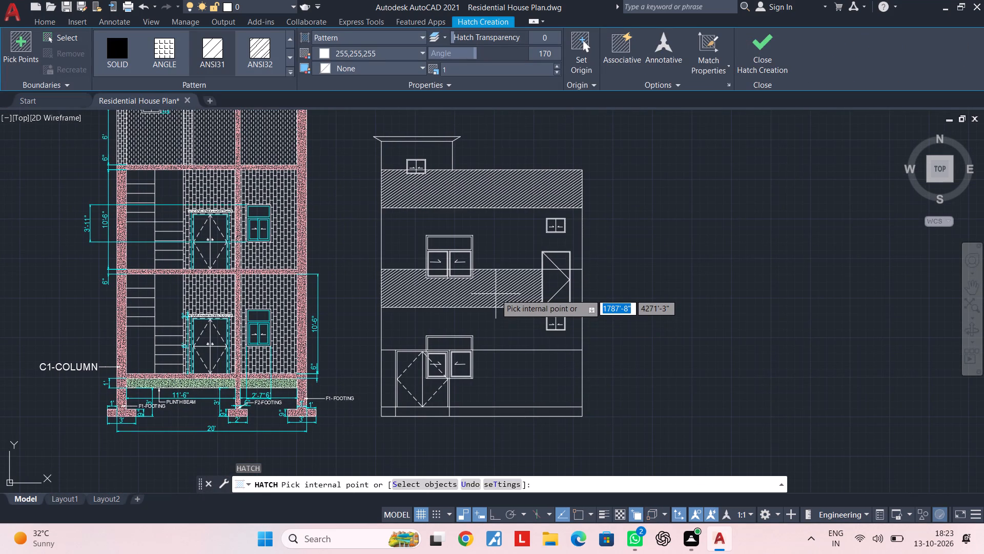
{"action": "left_click", "coordinate": [496, 294]}
{"action": "middle_click_drag", "start_coordinate": [488, 293], "coordinate": [360, 257]}
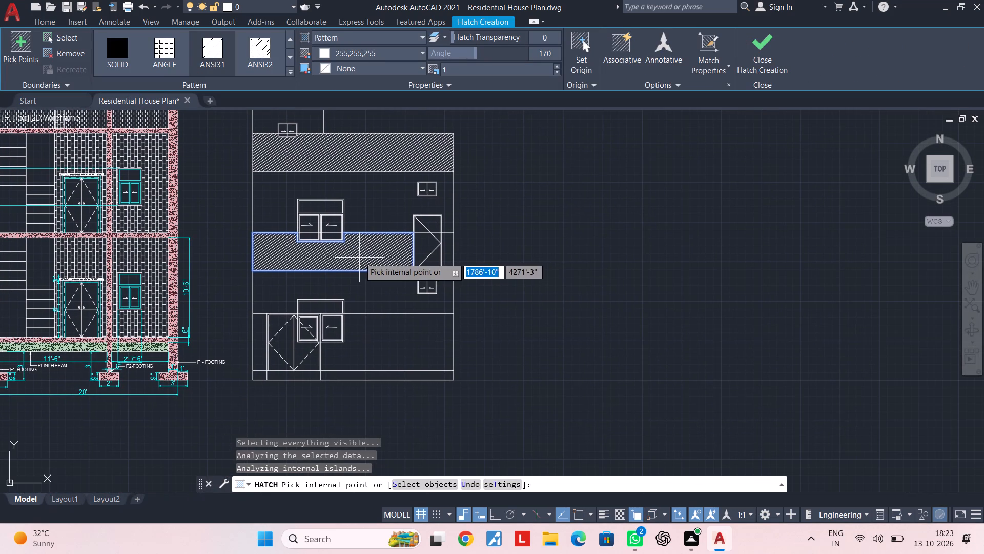
{"action": "scroll", "coordinate": [451, 279], "scroll_direction": "up", "scroll_amount": 1}
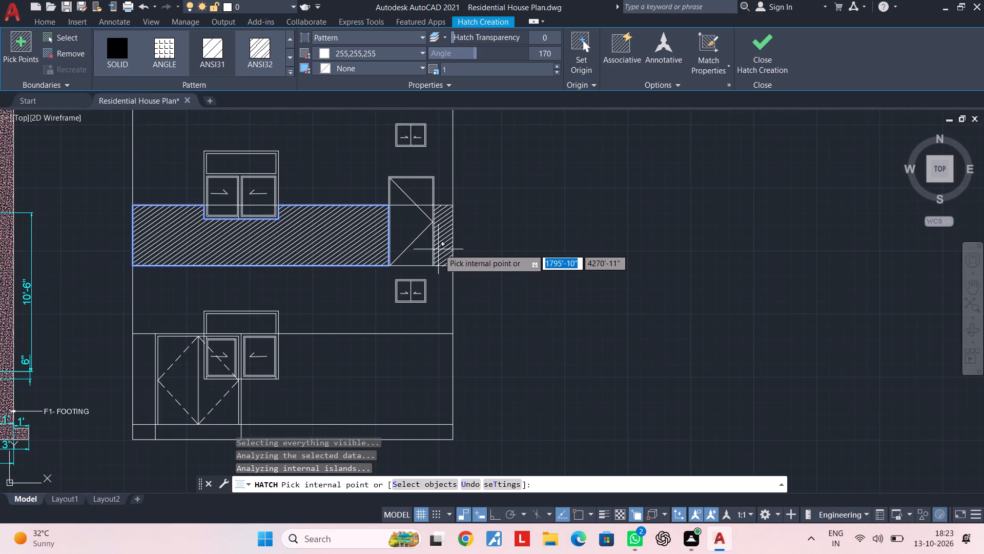
{"action": "left_click", "coordinate": [444, 245]}
Hatch the ground-floor band on both sides of the dashed double door with the same ANSI31 settings.
{"action": "scroll", "coordinate": [406, 296], "scroll_direction": "down", "scroll_amount": 2}
{"action": "middle_click_drag", "start_coordinate": [406, 296], "coordinate": [453, 224]}
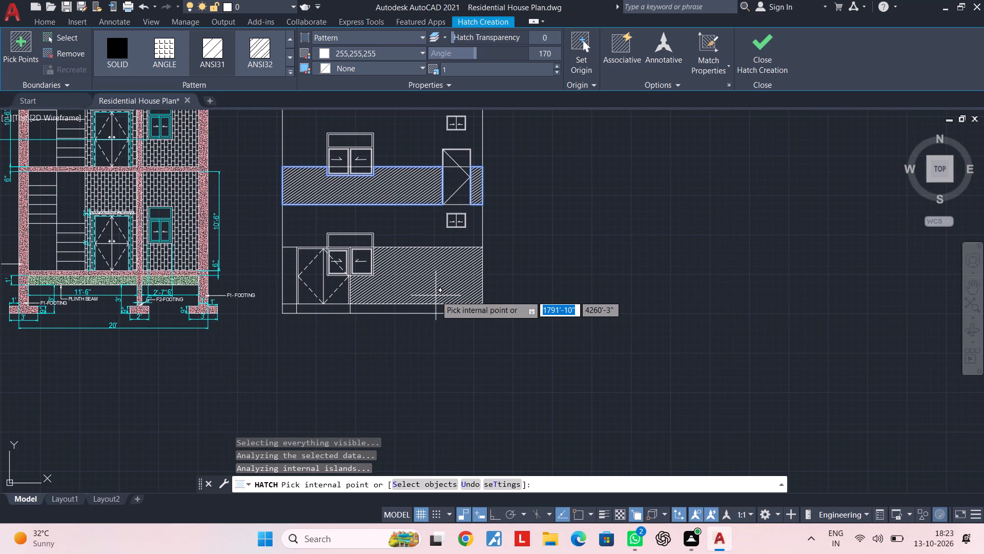
{"action": "left_click", "coordinate": [434, 283]}
{"action": "middle_click_drag", "start_coordinate": [443, 289], "coordinate": [589, 274]}
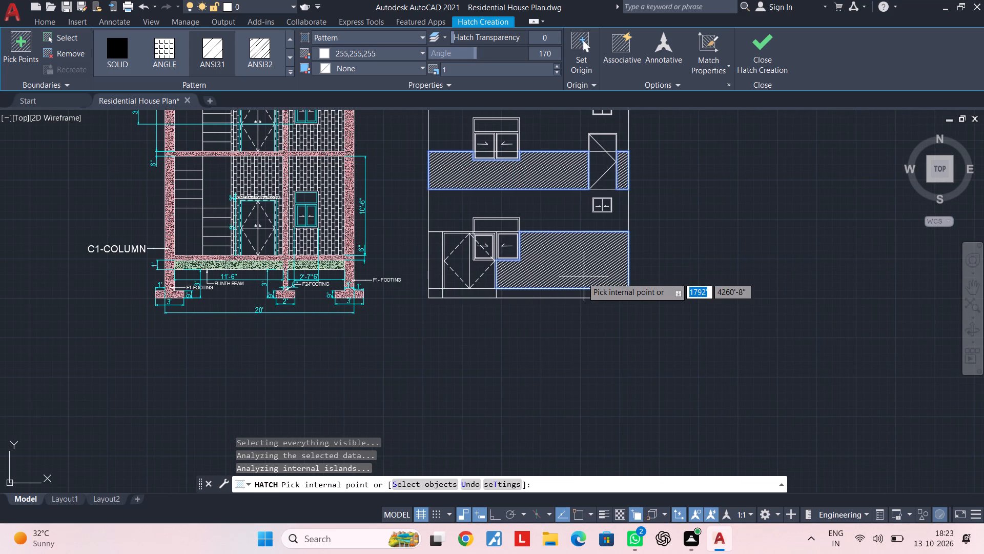
{"action": "scroll", "coordinate": [426, 256], "scroll_direction": "up", "scroll_amount": 2}
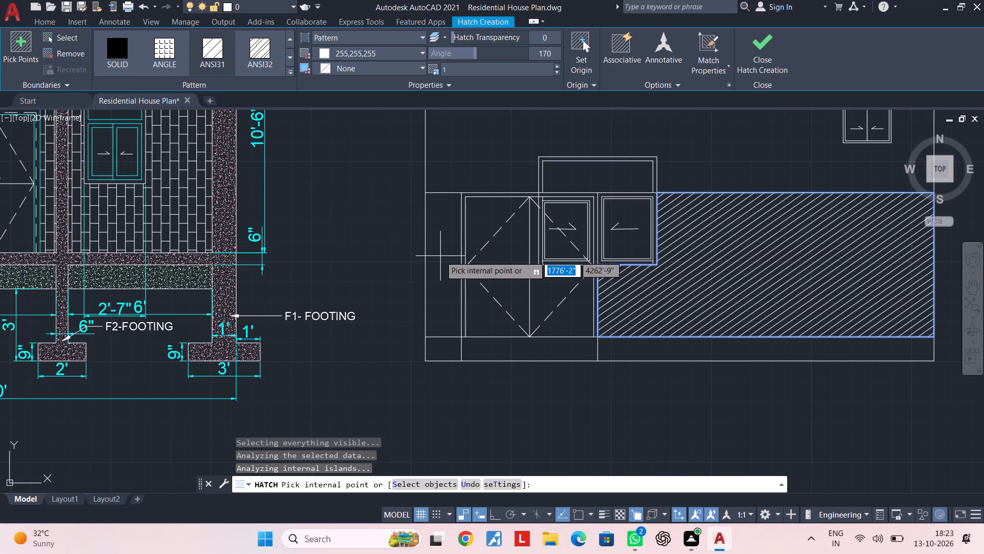
{"action": "left_click", "coordinate": [440, 256]}
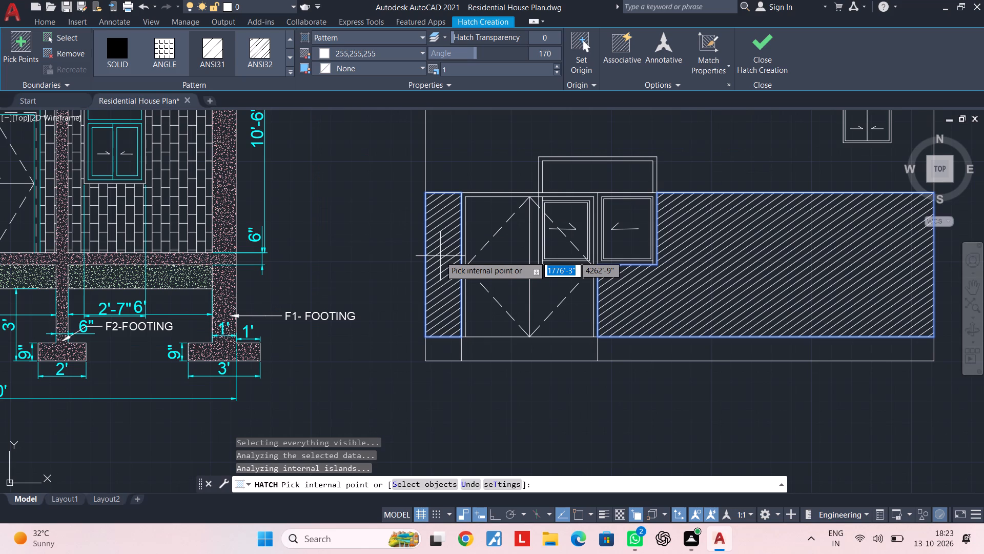
{"action": "middle_click_drag", "start_coordinate": [616, 269], "coordinate": [371, 298]}
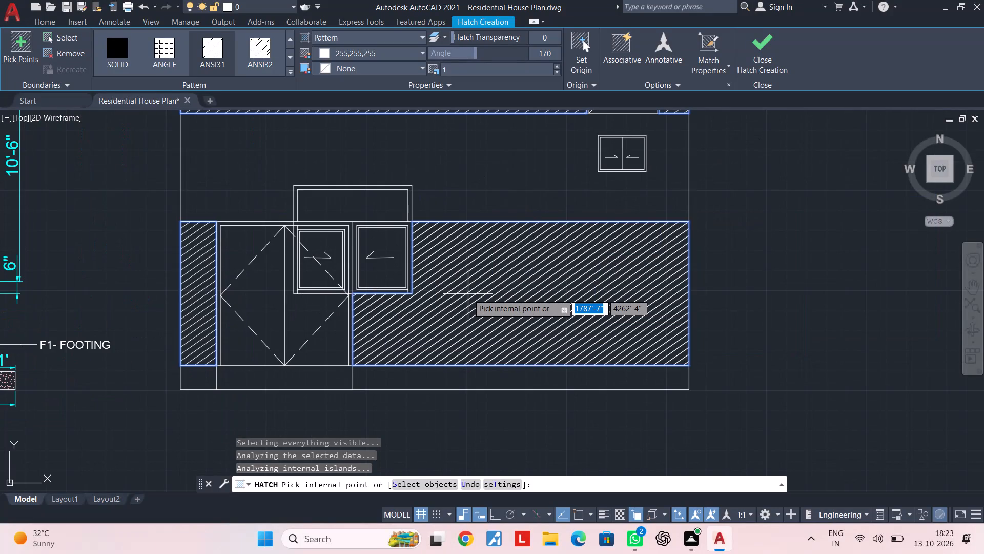
{"action": "key", "text": "Escape"}
{"action": "key", "text": "Escape"}
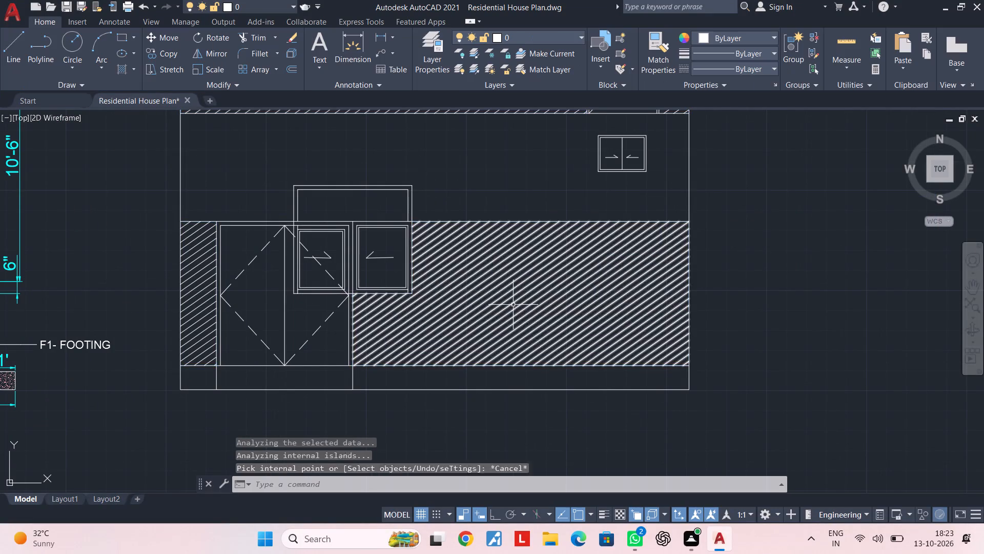
Offset the bottom base line of the new drawing 6" upward to form a step line below the double door.
{"action": "middle_click_drag", "start_coordinate": [512, 322], "coordinate": [512, 272]}
{"action": "key", "text": "Escape"}
{"action": "scroll", "coordinate": [362, 350], "scroll_direction": "up", "scroll_amount": 2}
{"action": "middle_click_drag", "start_coordinate": [279, 341], "coordinate": [604, 341]}
{"action": "key", "text": "Escape"}
{"action": "key", "text": "Escape"}
{"action": "key", "text": "Escape"}
{"action": "key", "text": "Escape"}
{"action": "key", "text": "Escape"}
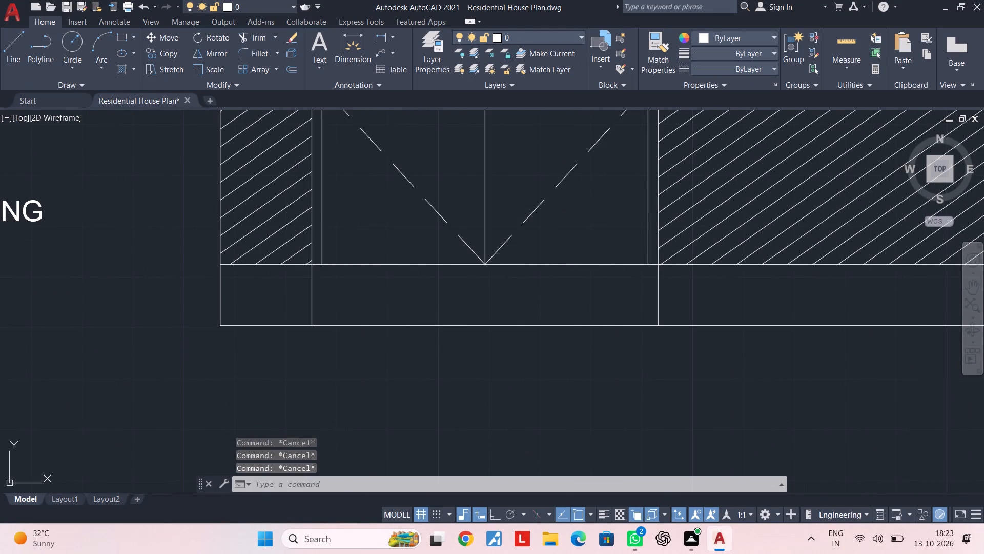
{"action": "key", "text": "Escape"}
{"action": "key", "text": "Escape"}
{"action": "key", "text": "Escape"}
{"action": "key", "text": "Escape"}
{"action": "key", "text": "Escape"}
{"action": "key", "text": "Escape"}
{"action": "type", "text": "OF 6\""}
{"action": "key", "text": "Return"}
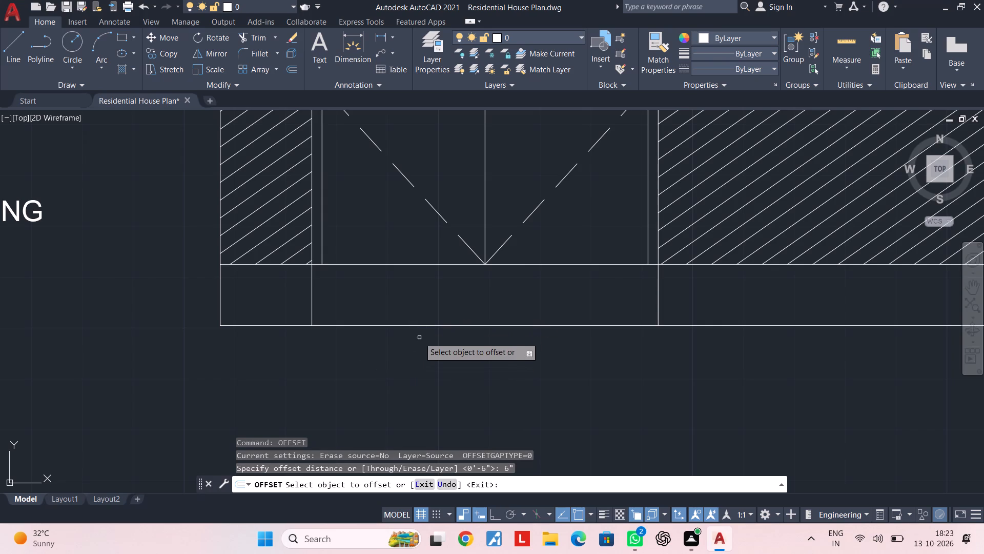
{"action": "left_click", "coordinate": [425, 325]}
{"action": "left_click", "coordinate": [425, 308]}
{"action": "key", "text": "Escape"}
{"action": "key", "text": "Escape"}
Trim the offset line beyond both vertical step edges so it remains only below the double door.
{"action": "type", "text": "TR"}
{"action": "key", "text": "space"}
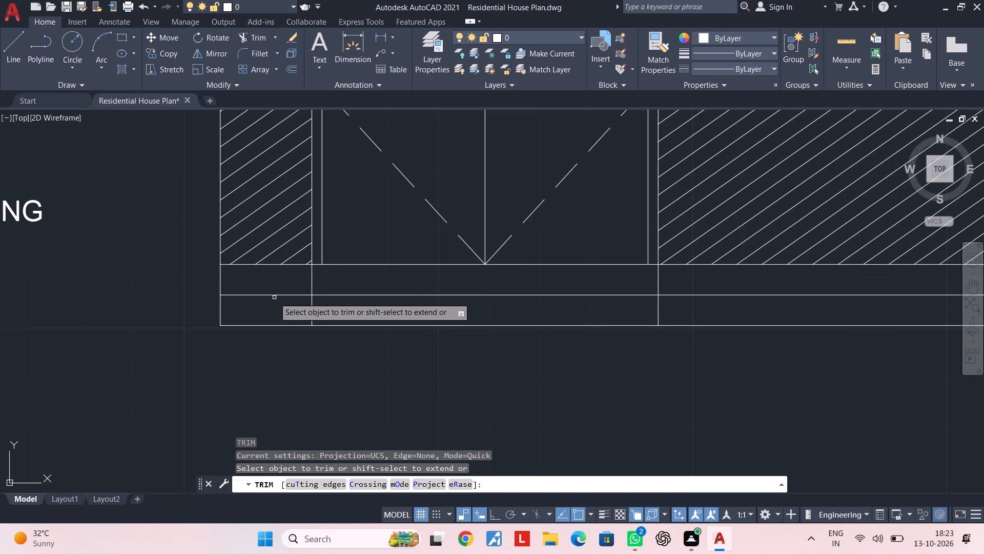
{"action": "left_click", "coordinate": [275, 295]}
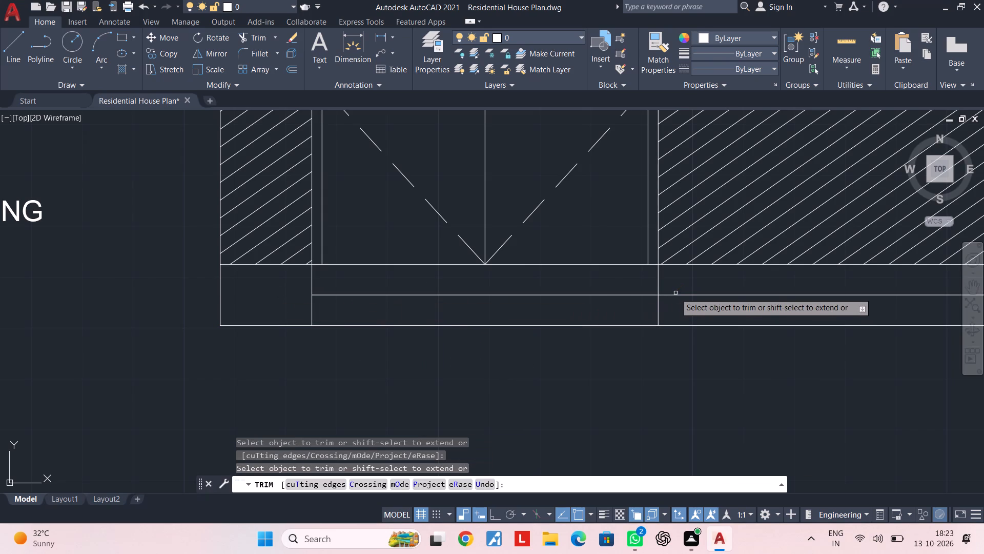
{"action": "left_click", "coordinate": [675, 295]}
{"action": "key", "text": "Escape"}
{"action": "key", "text": "Escape"}
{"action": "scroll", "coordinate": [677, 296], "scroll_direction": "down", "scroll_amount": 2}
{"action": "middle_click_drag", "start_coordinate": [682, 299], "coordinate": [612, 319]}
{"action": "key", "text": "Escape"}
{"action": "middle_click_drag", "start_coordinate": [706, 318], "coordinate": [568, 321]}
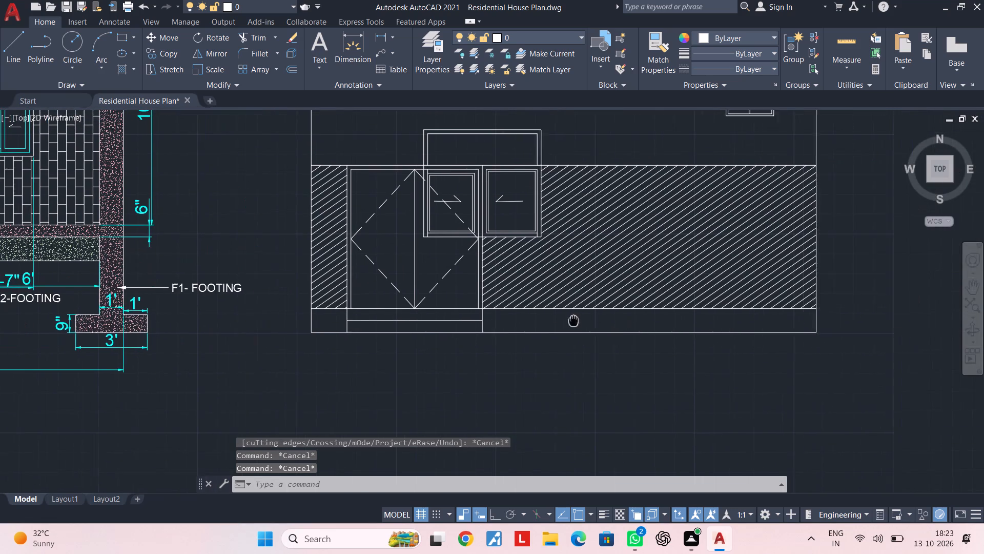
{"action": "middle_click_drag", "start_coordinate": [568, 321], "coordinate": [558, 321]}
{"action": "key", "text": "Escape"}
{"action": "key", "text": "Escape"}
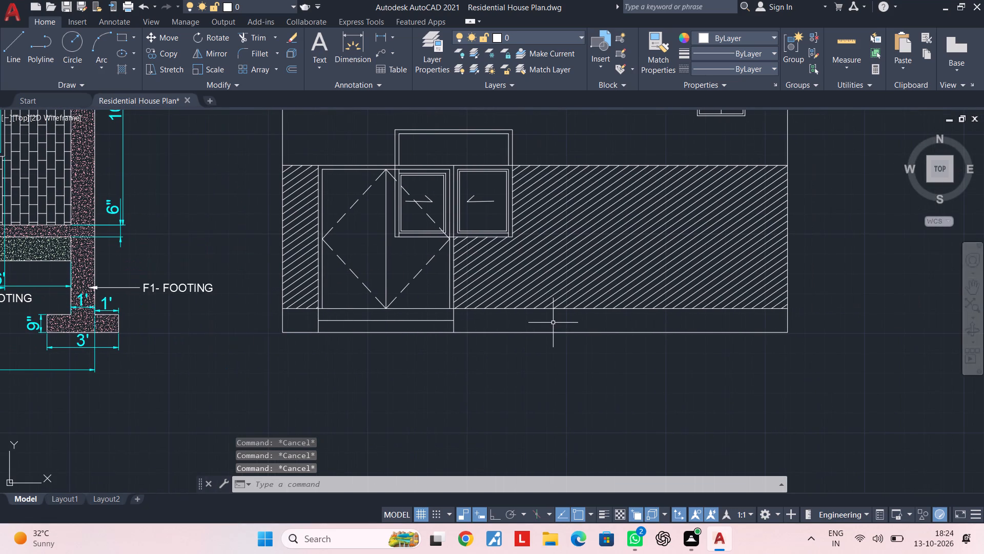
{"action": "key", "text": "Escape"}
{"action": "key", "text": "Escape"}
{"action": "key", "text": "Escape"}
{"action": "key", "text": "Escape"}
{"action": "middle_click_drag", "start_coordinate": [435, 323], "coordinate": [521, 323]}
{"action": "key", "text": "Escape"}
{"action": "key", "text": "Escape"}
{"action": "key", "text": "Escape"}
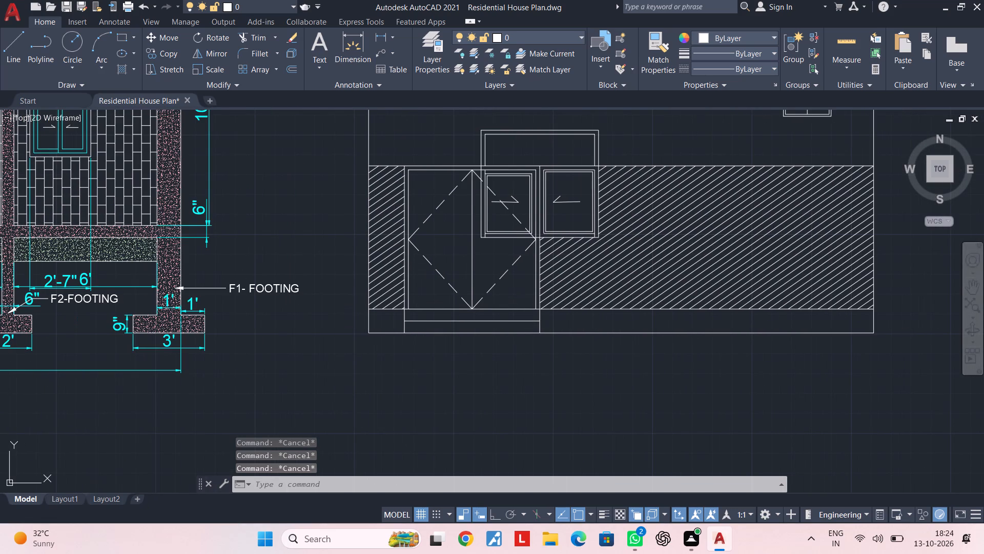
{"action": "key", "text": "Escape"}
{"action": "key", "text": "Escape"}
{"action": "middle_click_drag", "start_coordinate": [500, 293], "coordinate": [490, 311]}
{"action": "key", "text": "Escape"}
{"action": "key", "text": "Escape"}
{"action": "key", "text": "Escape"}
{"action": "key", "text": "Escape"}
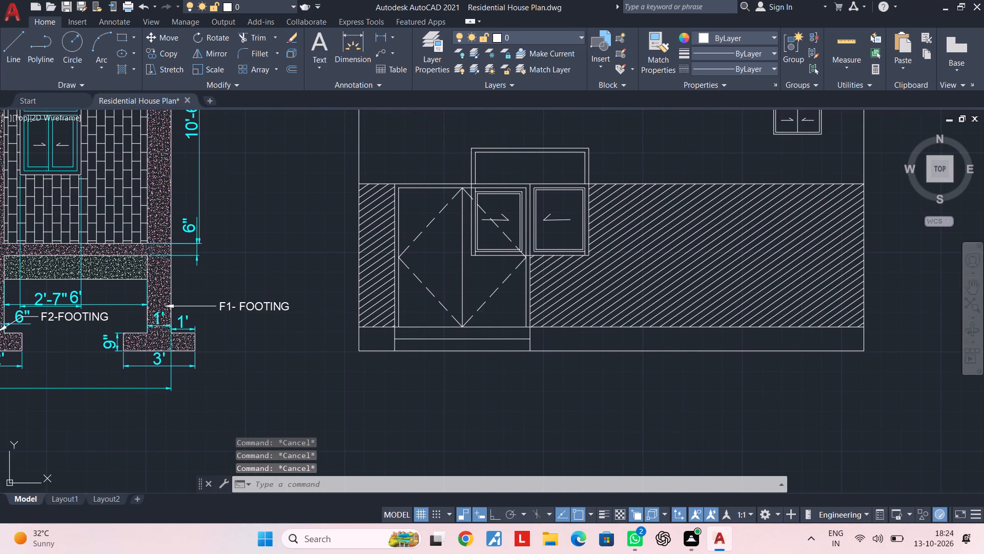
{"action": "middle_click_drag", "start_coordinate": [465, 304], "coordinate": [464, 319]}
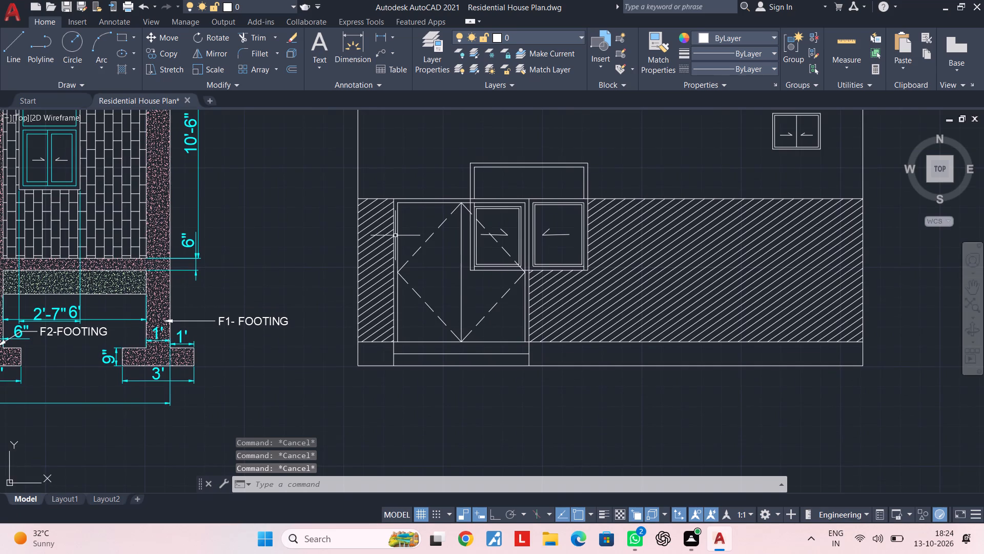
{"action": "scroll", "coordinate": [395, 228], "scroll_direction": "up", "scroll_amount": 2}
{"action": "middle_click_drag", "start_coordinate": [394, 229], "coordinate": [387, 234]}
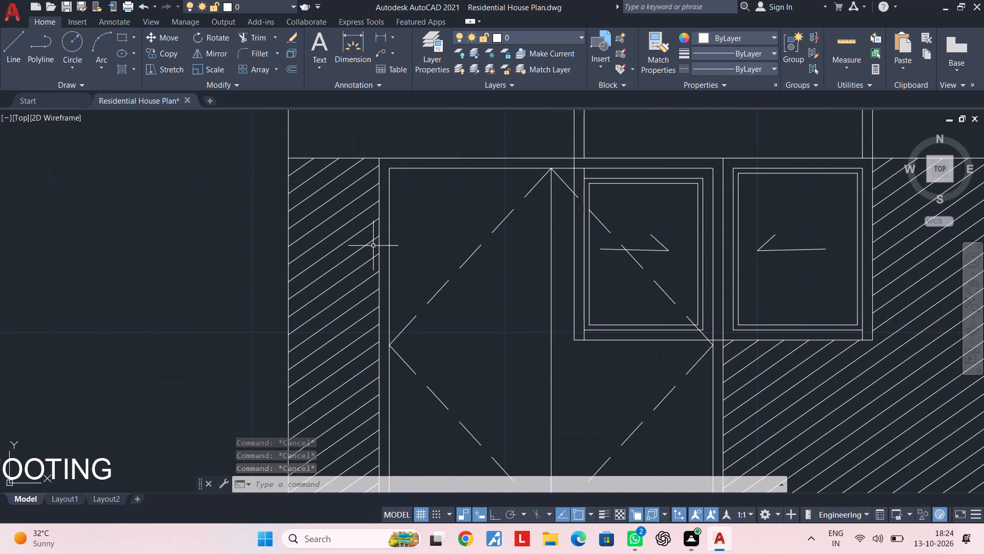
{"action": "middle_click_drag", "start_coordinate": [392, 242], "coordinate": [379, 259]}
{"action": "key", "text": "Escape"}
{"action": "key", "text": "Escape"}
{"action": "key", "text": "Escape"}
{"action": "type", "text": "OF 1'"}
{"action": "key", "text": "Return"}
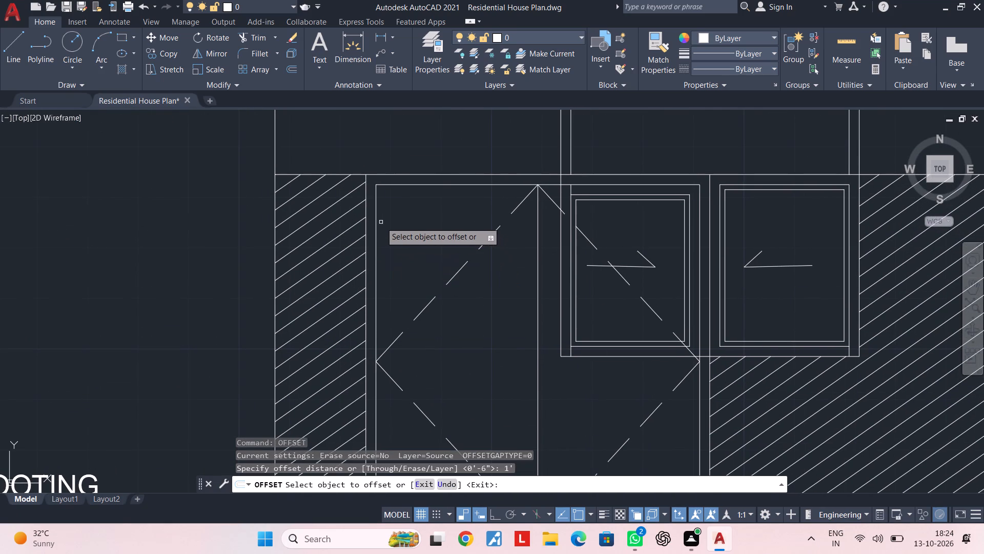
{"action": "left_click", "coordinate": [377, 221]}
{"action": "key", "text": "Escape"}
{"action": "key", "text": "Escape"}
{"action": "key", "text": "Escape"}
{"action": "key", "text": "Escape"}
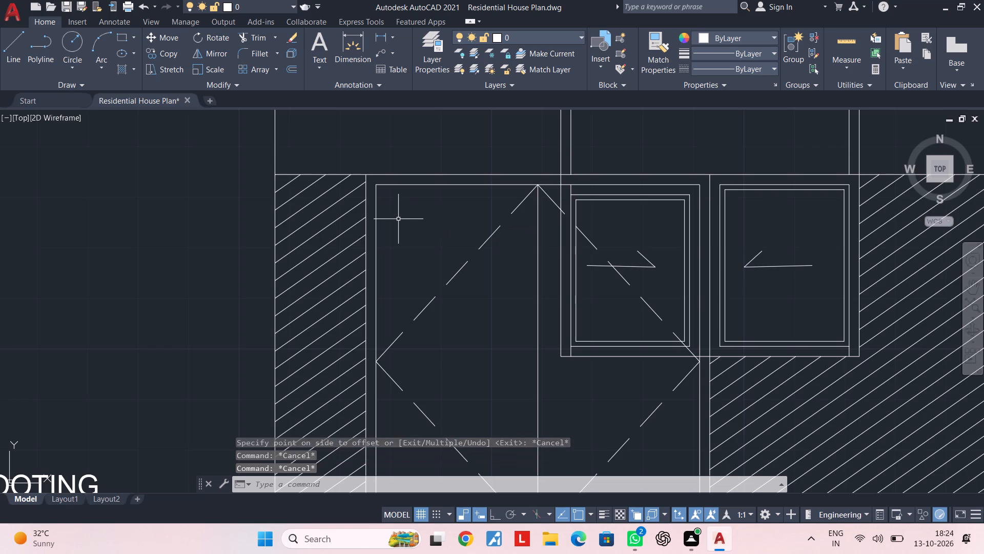
Offset the left, top and right inner frame lines of the ground-floor double door 1" inward.
{"action": "type", "text": "OF 1\""}
{"action": "key", "text": "Return"}
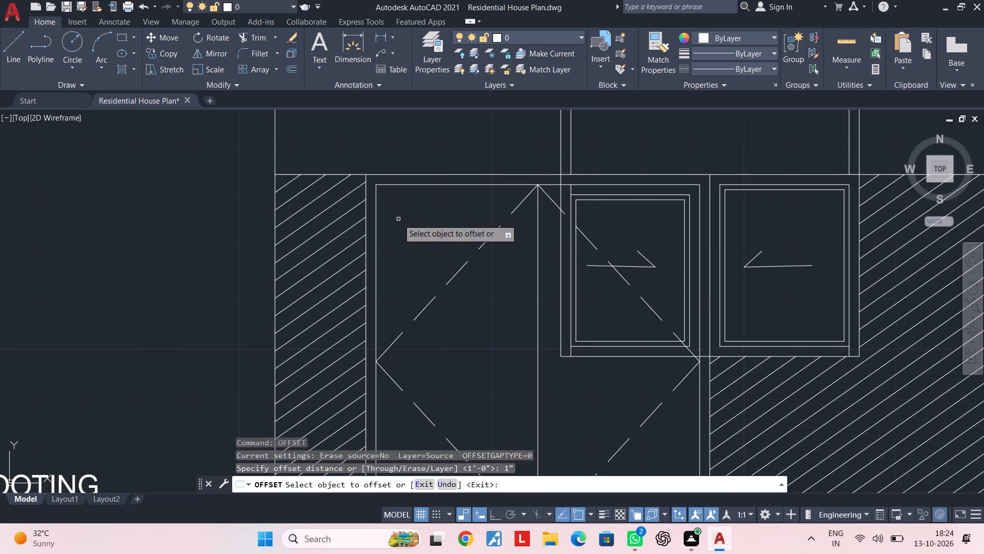
{"action": "left_click", "coordinate": [377, 215]}
{"action": "left_click", "coordinate": [388, 212]}
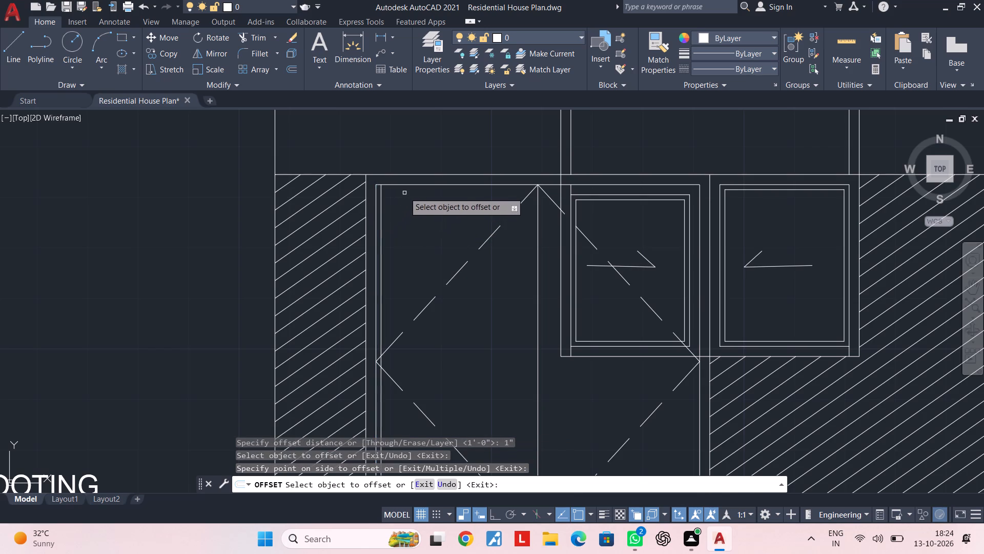
{"action": "left_click", "coordinate": [407, 185]}
{"action": "left_click", "coordinate": [407, 207]}
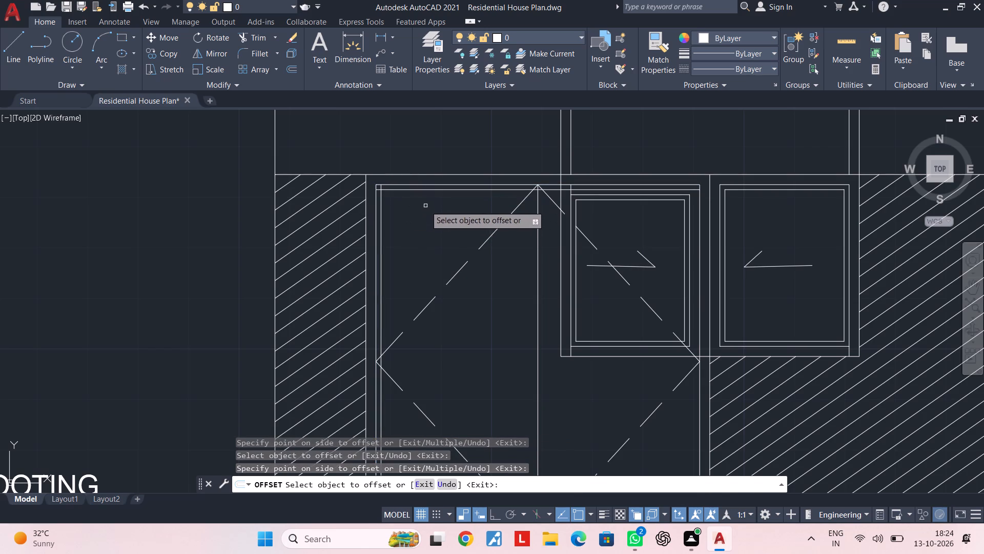
{"action": "middle_click_drag", "start_coordinate": [499, 299], "coordinate": [484, 182]}
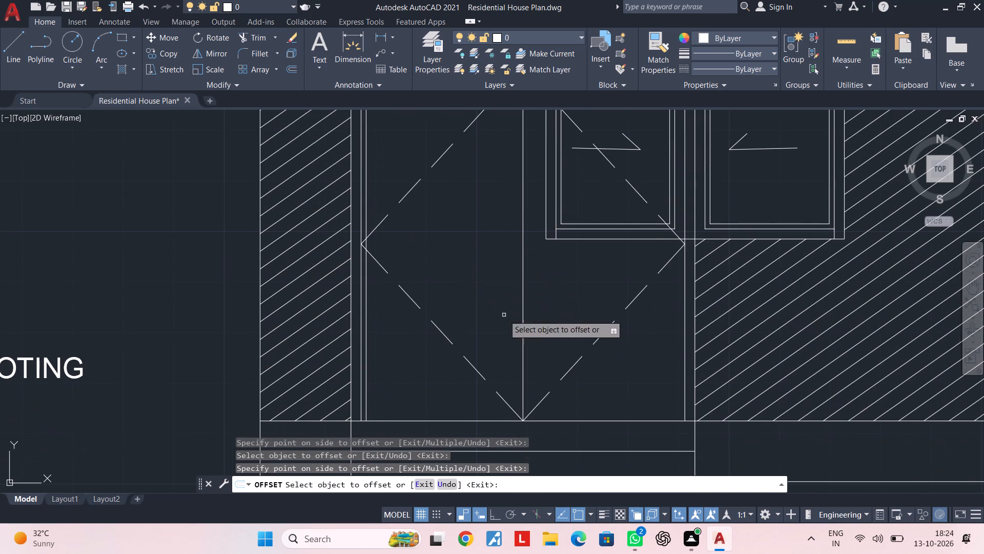
{"action": "left_click", "coordinate": [686, 335]}
{"action": "left_click", "coordinate": [678, 336]}
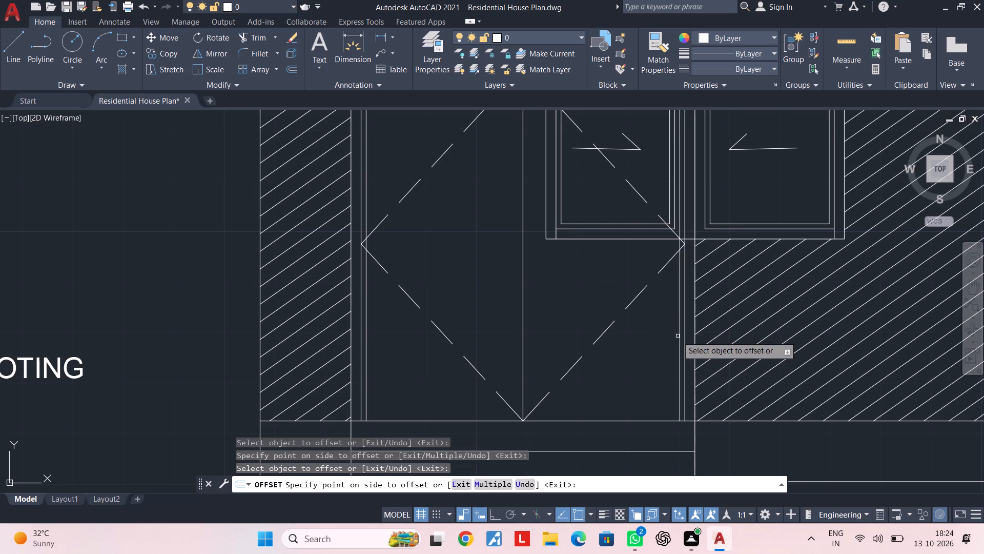
{"action": "key", "text": "Escape"}
{"action": "key", "text": "Escape"}
{"action": "key", "text": "Escape"}
{"action": "key", "text": "Escape"}
Trim the overlapping ends of the offset frame lines at both upper corners of the double door.
{"action": "type", "text": "TR"}
{"action": "key", "text": "space"}
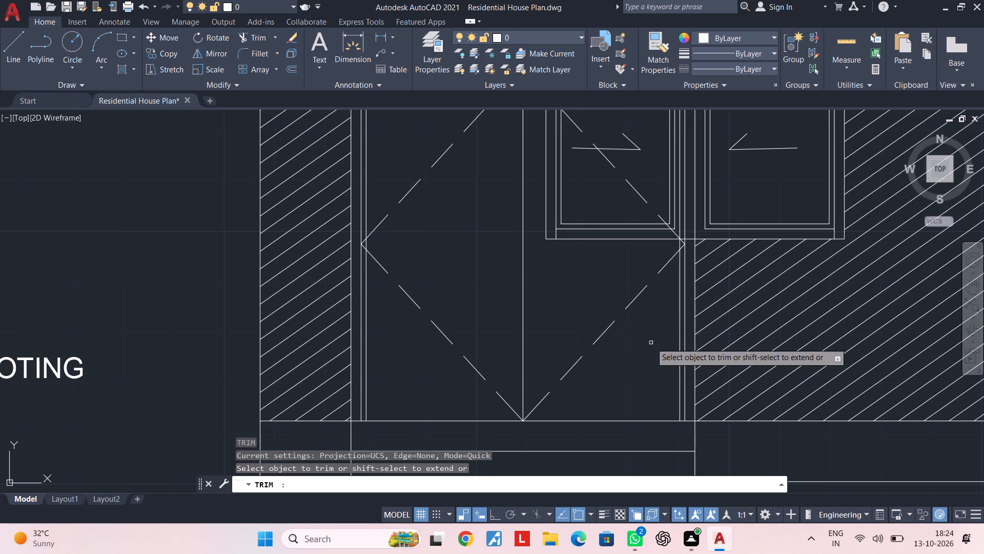
{"action": "middle_click_drag", "start_coordinate": [654, 339], "coordinate": [650, 397]}
{"action": "middle_click_drag", "start_coordinate": [661, 366], "coordinate": [645, 465]}
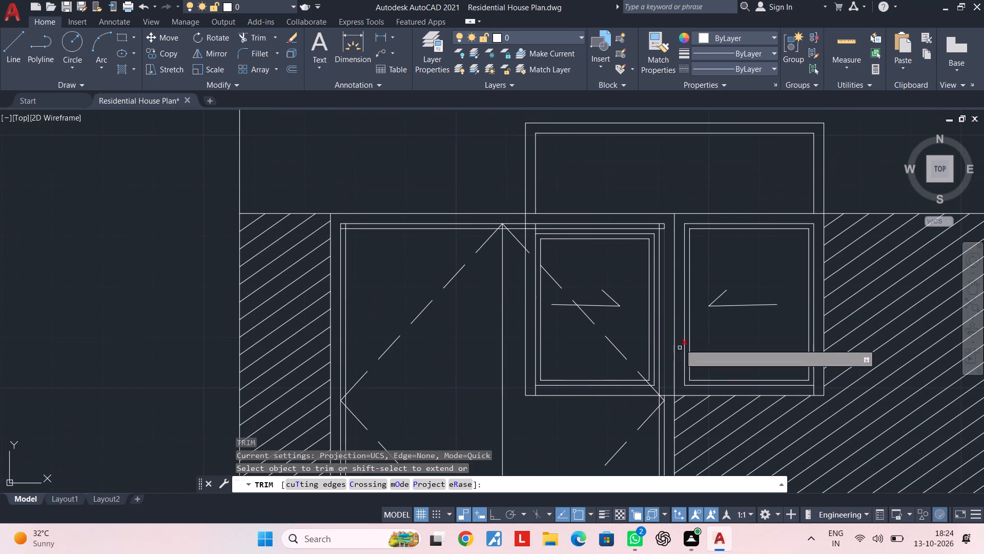
{"action": "scroll", "coordinate": [660, 238], "scroll_direction": "up", "scroll_amount": 3}
{"action": "left_click", "coordinate": [662, 207]}
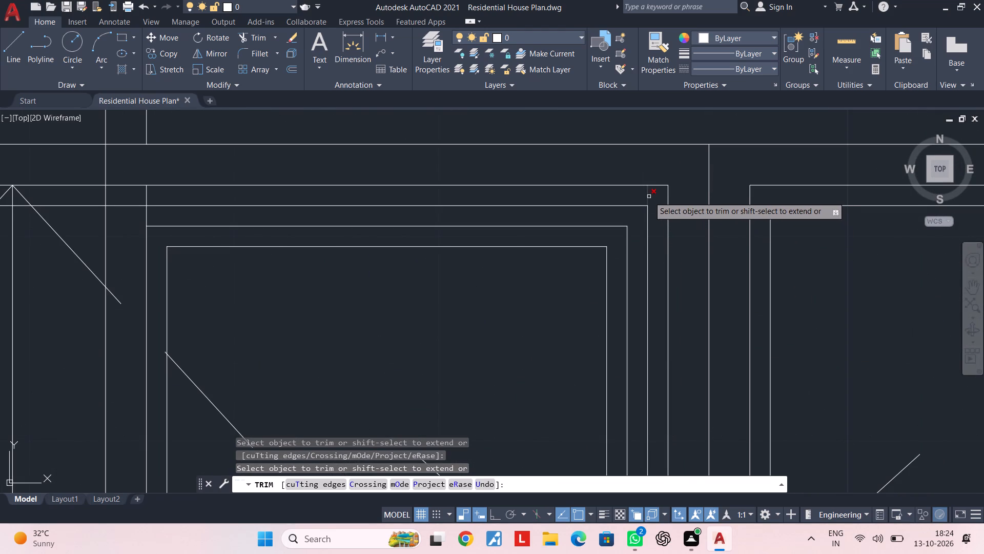
{"action": "left_click", "coordinate": [649, 196]}
{"action": "middle_click_drag", "start_coordinate": [597, 217], "coordinate": [790, 219]}
{"action": "middle_click_drag", "start_coordinate": [368, 218], "coordinate": [657, 210]}
{"action": "scroll", "coordinate": [337, 208], "scroll_direction": "down", "scroll_amount": 2}
{"action": "middle_click_drag", "start_coordinate": [417, 212], "coordinate": [549, 212]}
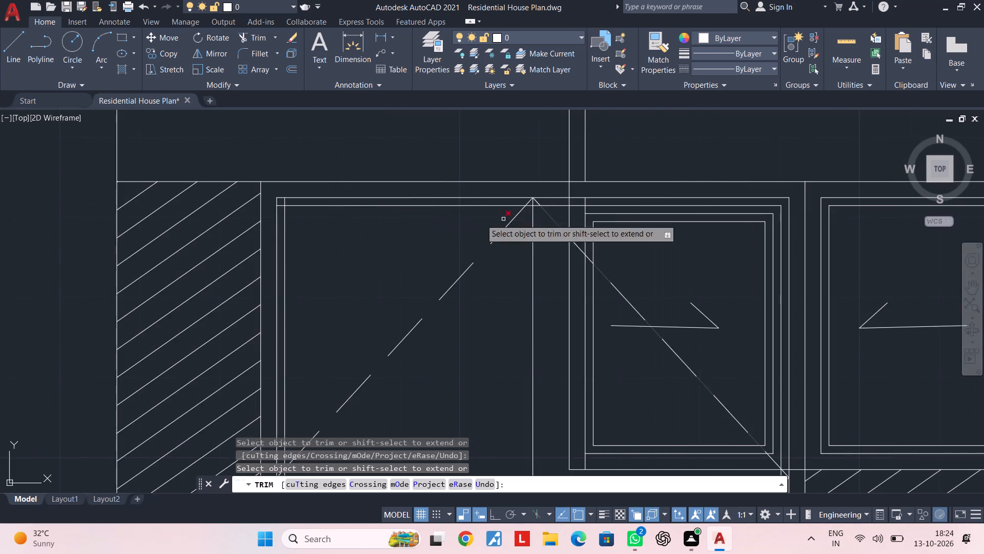
{"action": "scroll", "coordinate": [303, 192], "scroll_direction": "up", "scroll_amount": 2}
{"action": "left_click", "coordinate": [245, 214]}
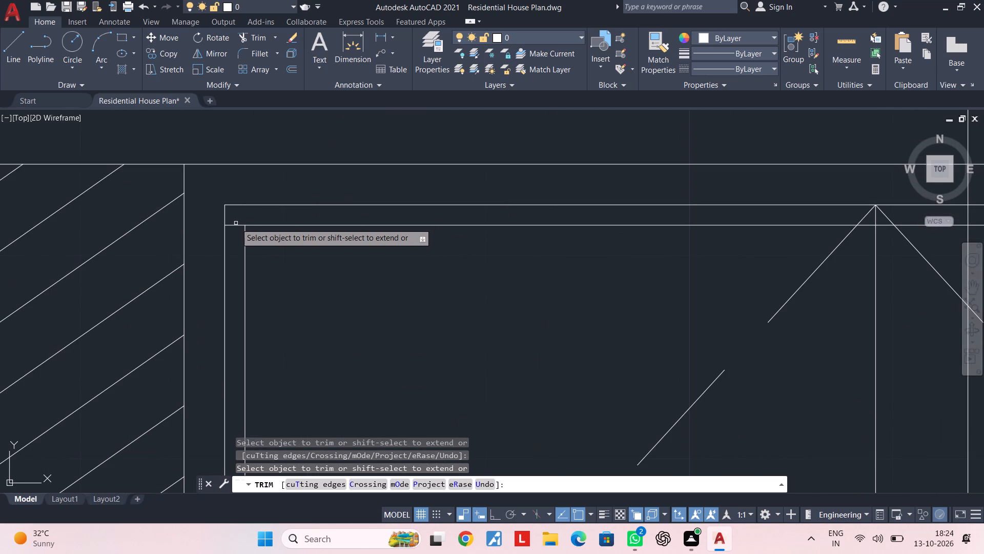
{"action": "left_click", "coordinate": [236, 224]}
{"action": "key", "text": "Escape"}
{"action": "scroll", "coordinate": [274, 252], "scroll_direction": "down", "scroll_amount": 3}
{"action": "middle_click_drag", "start_coordinate": [288, 257], "coordinate": [280, 241]}
{"action": "key", "text": "Escape"}
{"action": "key", "text": "Escape"}
Match the dashed diagonal's properties onto the double door's outer top line, outer left line and inner right line of the frame pair.
{"action": "key", "text": "m"}
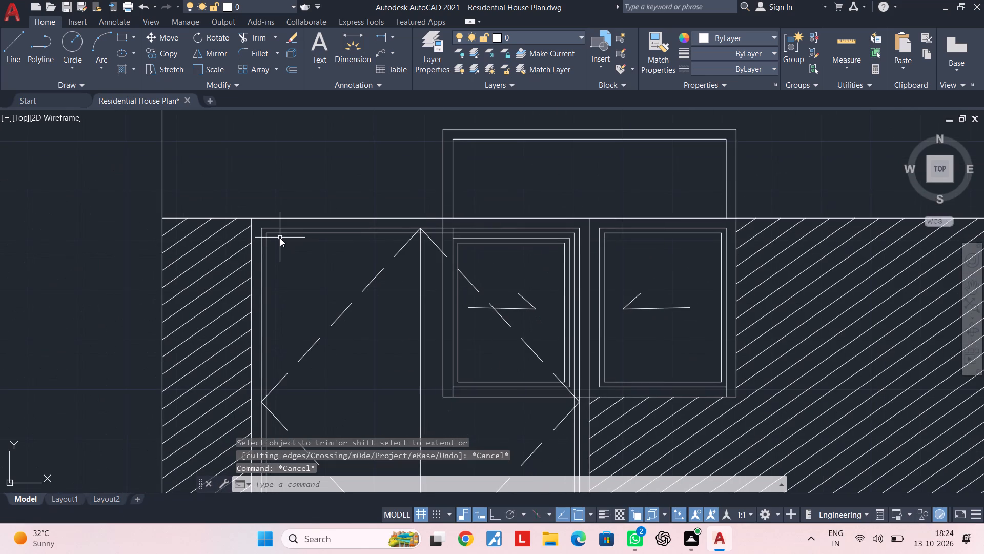
{"action": "type", "text": "A"}
{"action": "key", "text": "space"}
{"action": "left_click", "coordinate": [353, 305]}
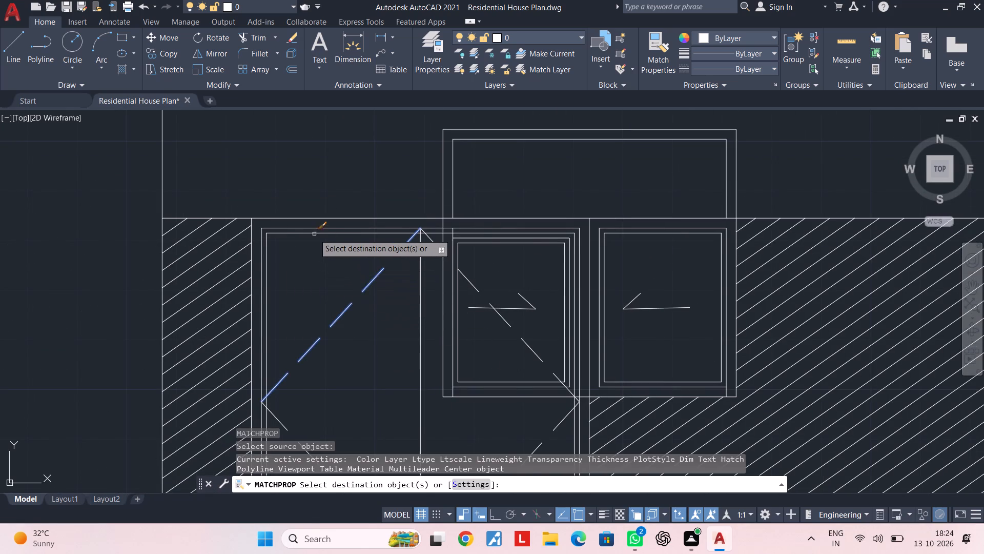
{"action": "scroll", "coordinate": [314, 234], "scroll_direction": "up", "scroll_amount": 1}
{"action": "left_click", "coordinate": [314, 224]}
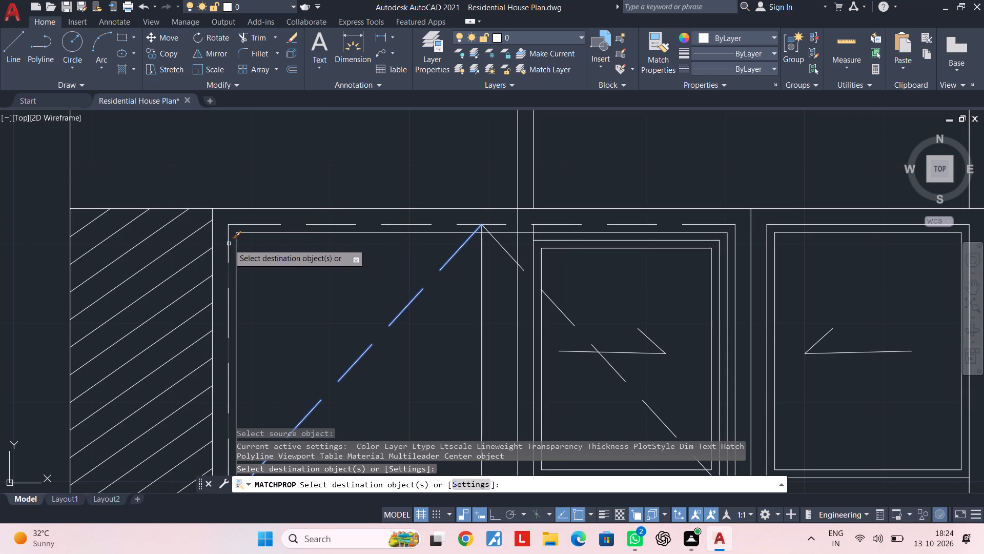
{"action": "left_click", "coordinate": [229, 244]}
{"action": "middle_click_drag", "start_coordinate": [590, 247], "coordinate": [432, 248]}
{"action": "scroll", "coordinate": [546, 239], "scroll_direction": "up", "scroll_amount": 1}
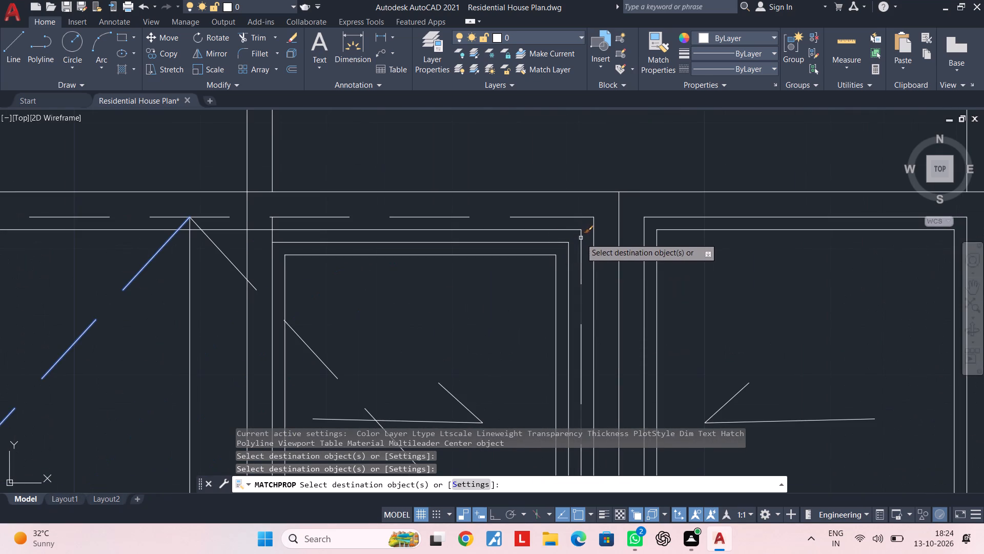
{"action": "scroll", "coordinate": [597, 252], "scroll_direction": "down", "scroll_amount": 2}
{"action": "middle_click_drag", "start_coordinate": [597, 252], "coordinate": [563, 154]}
{"action": "middle_click_drag", "start_coordinate": [575, 333], "coordinate": [559, 217]}
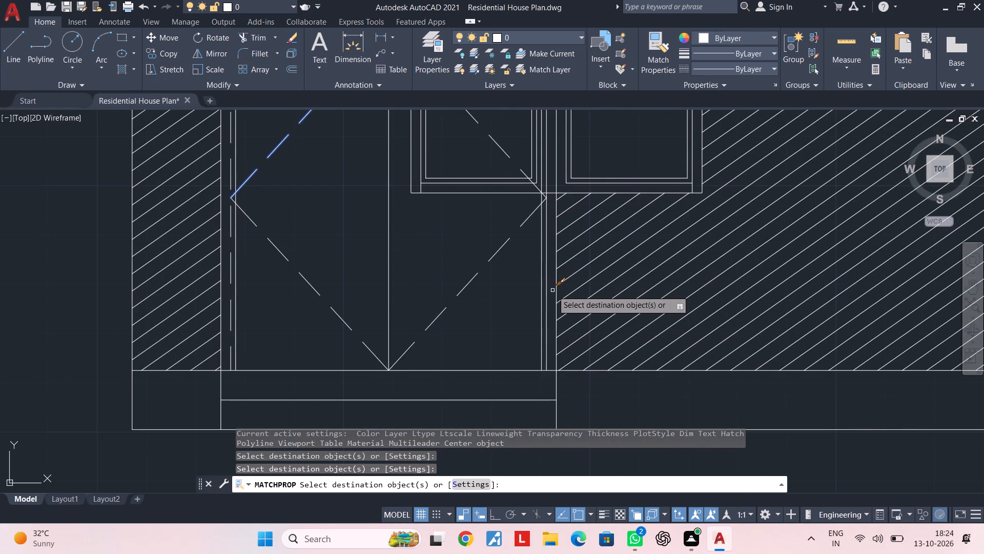
{"action": "scroll", "coordinate": [551, 294], "scroll_direction": "up", "scroll_amount": 2}
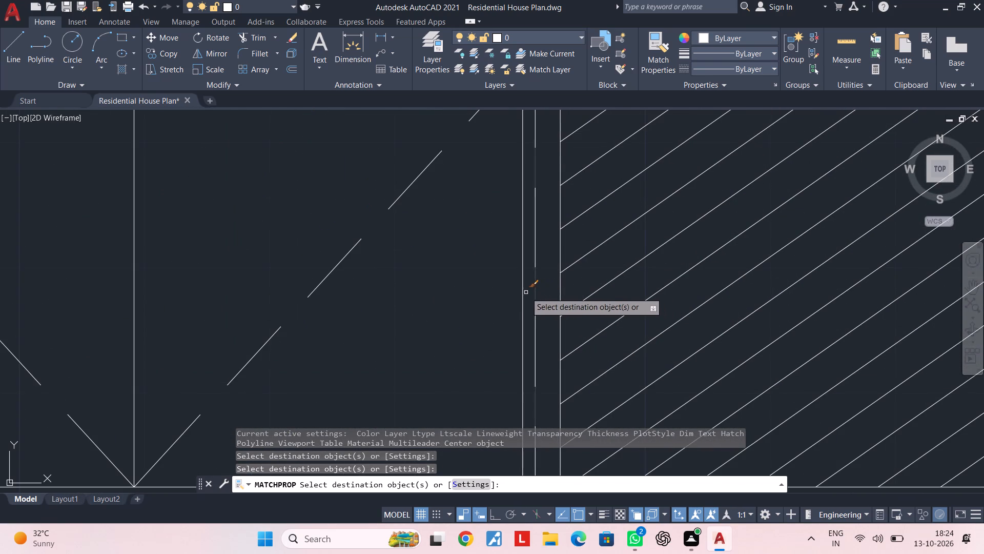
{"action": "left_click", "coordinate": [523, 292]}
{"action": "scroll", "coordinate": [509, 305], "scroll_direction": "down", "scroll_amount": 3}
{"action": "middle_click_drag", "start_coordinate": [509, 312], "coordinate": [514, 388]}
{"action": "scroll", "coordinate": [510, 217], "scroll_direction": "up", "scroll_amount": 3}
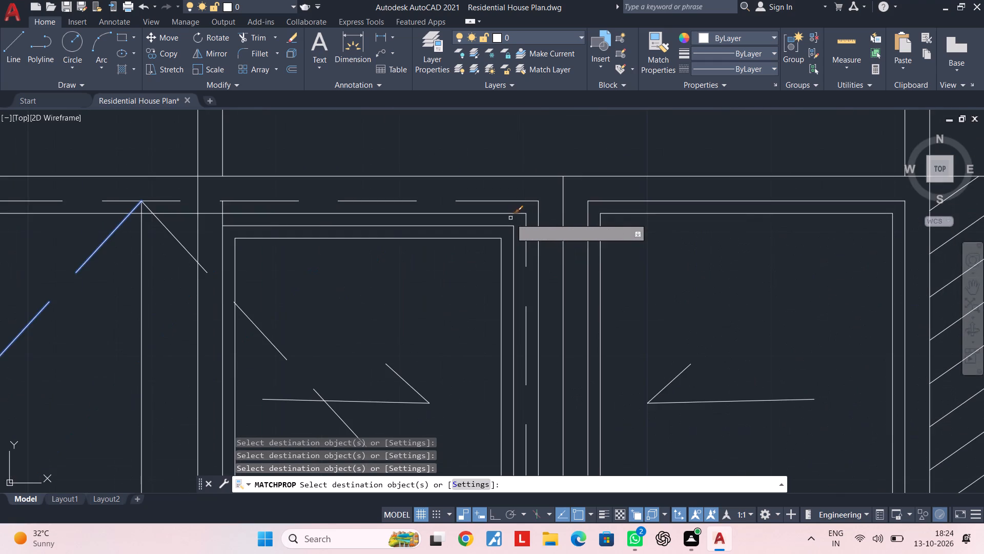
{"action": "scroll", "coordinate": [514, 245], "scroll_direction": "down", "scroll_amount": 2}
{"action": "middle_click_drag", "start_coordinate": [402, 272], "coordinate": [565, 172]}
{"action": "scroll", "coordinate": [502, 268], "scroll_direction": "down", "scroll_amount": 1}
{"action": "middle_click_drag", "start_coordinate": [511, 252], "coordinate": [523, 166]}
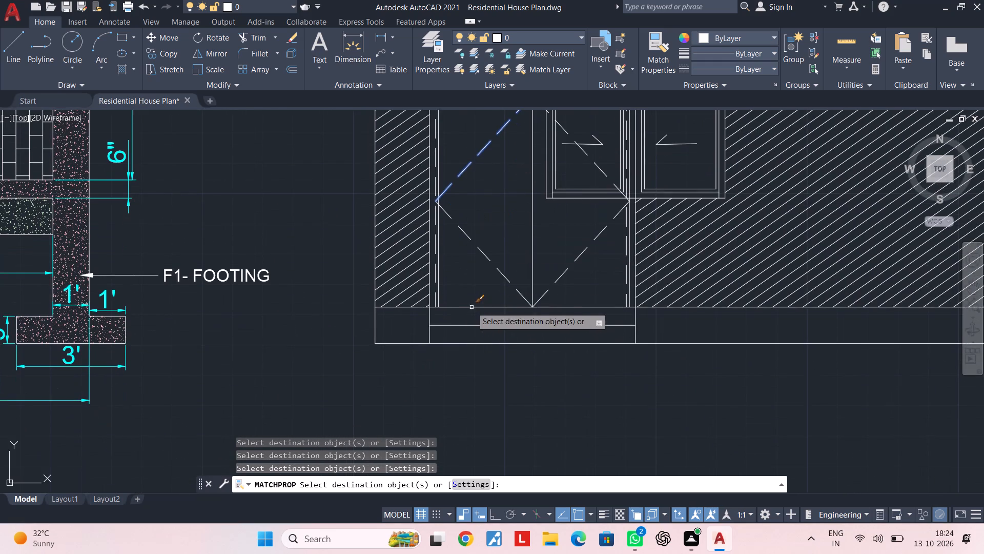
{"action": "scroll", "coordinate": [485, 298], "scroll_direction": "down", "scroll_amount": 2}
{"action": "middle_click_drag", "start_coordinate": [496, 220], "coordinate": [464, 428]}
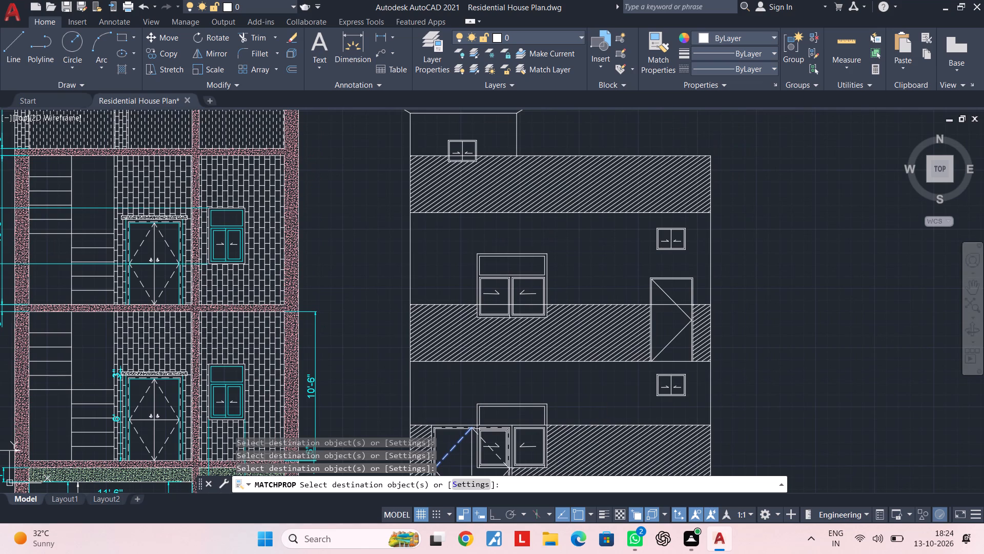
{"action": "key", "text": "Escape"}
{"action": "key", "text": "Escape"}
{"action": "middle_click_drag", "start_coordinate": [475, 389], "coordinate": [464, 272]}
{"action": "key", "text": "Escape"}
{"action": "key", "text": "Escape"}
{"action": "middle_click_drag", "start_coordinate": [457, 356], "coordinate": [459, 292]}
{"action": "key", "text": "Escape"}
Change the colour of the ground-floor double door's frame lines and the overlapping window's frame, transom and sash outlines to cyan.
{"action": "scroll", "coordinate": [459, 298], "scroll_direction": "up", "scroll_amount": 1}
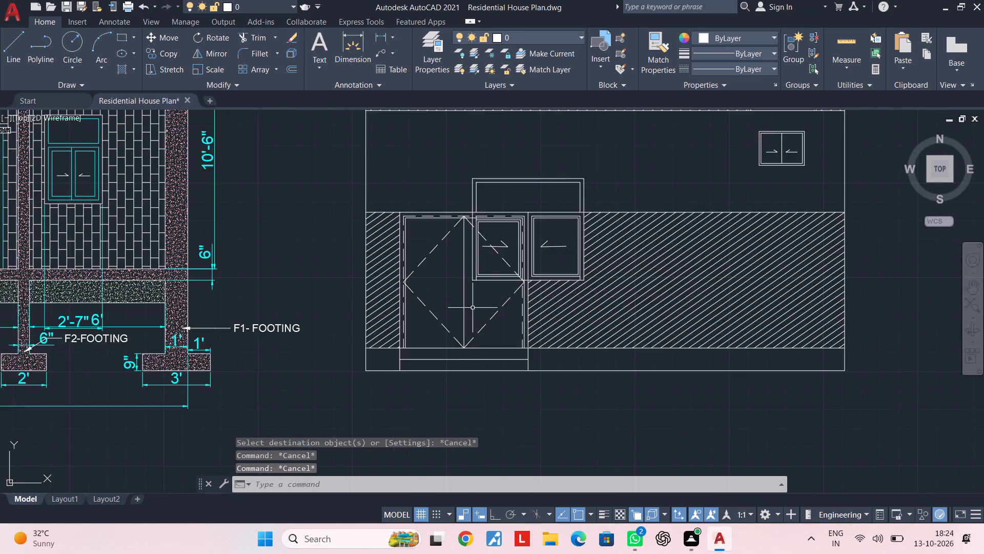
{"action": "middle_click_drag", "start_coordinate": [473, 308], "coordinate": [447, 352]}
{"action": "key", "text": "Escape"}
{"action": "scroll", "coordinate": [425, 289], "scroll_direction": "up", "scroll_amount": 2}
{"action": "middle_click_drag", "start_coordinate": [384, 251], "coordinate": [408, 329]}
{"action": "scroll", "coordinate": [392, 325], "scroll_direction": "up", "scroll_amount": 2}
{"action": "left_click", "coordinate": [390, 325]}
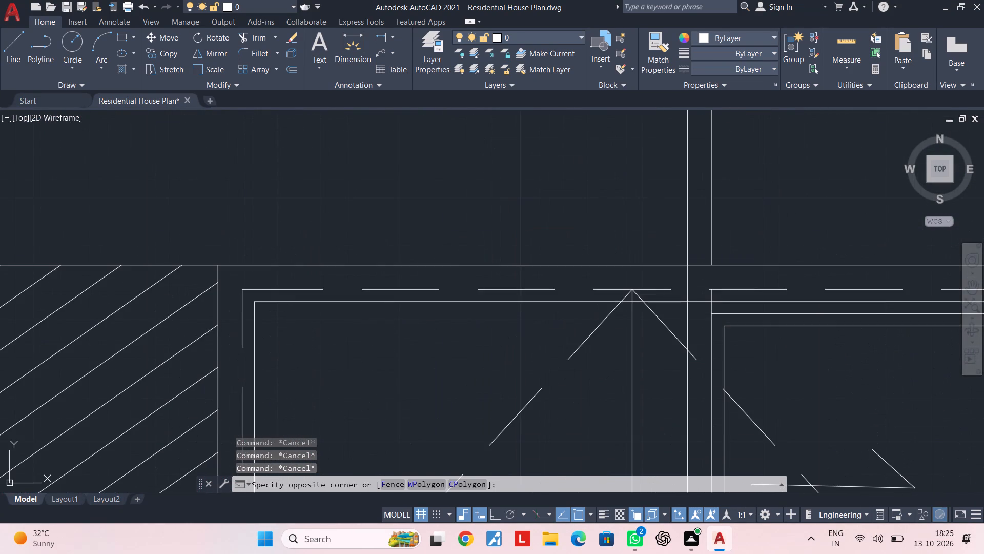
{"action": "left_click", "coordinate": [368, 281]}
{"action": "left_click", "coordinate": [292, 353]}
{"action": "left_click", "coordinate": [235, 374]}
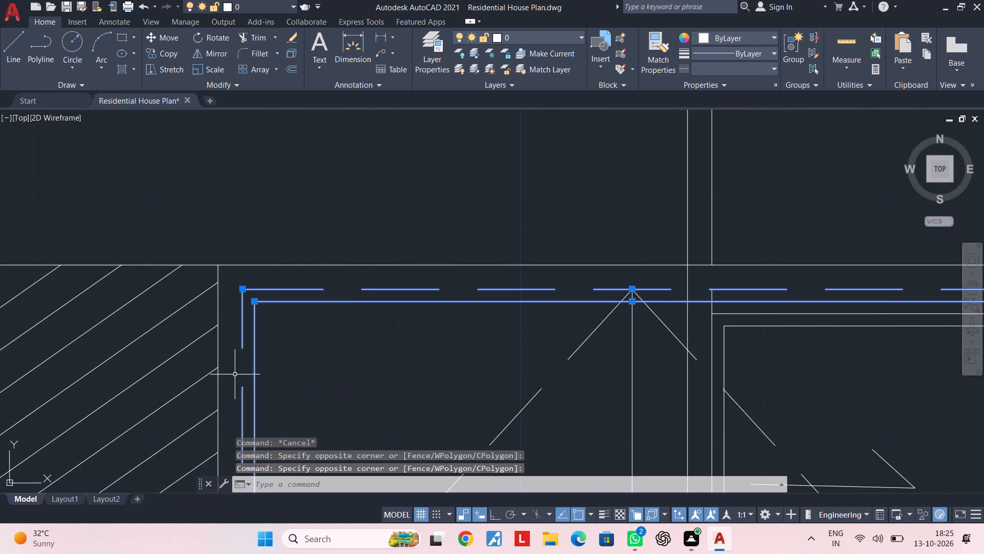
{"action": "scroll", "coordinate": [297, 381], "scroll_direction": "down", "scroll_amount": 3}
{"action": "middle_click_drag", "start_coordinate": [297, 381], "coordinate": [301, 280]}
{"action": "middle_click_drag", "start_coordinate": [332, 358], "coordinate": [366, 259]}
{"action": "middle_click_drag", "start_coordinate": [427, 338], "coordinate": [401, 354]}
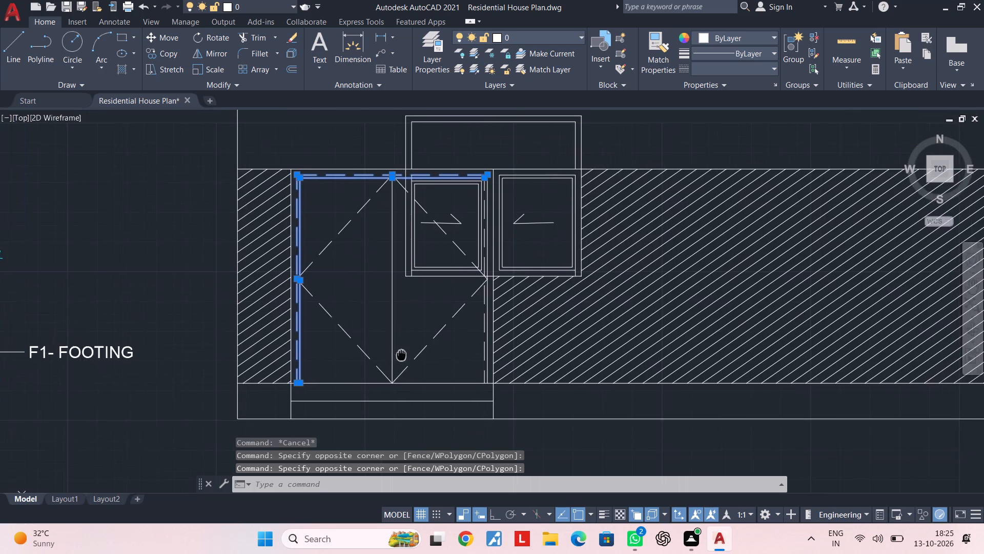
{"action": "scroll", "coordinate": [462, 349], "scroll_direction": "up", "scroll_amount": 3}
{"action": "scroll", "coordinate": [512, 354], "scroll_direction": "up", "scroll_amount": 1}
{"action": "left_click", "coordinate": [593, 346]}
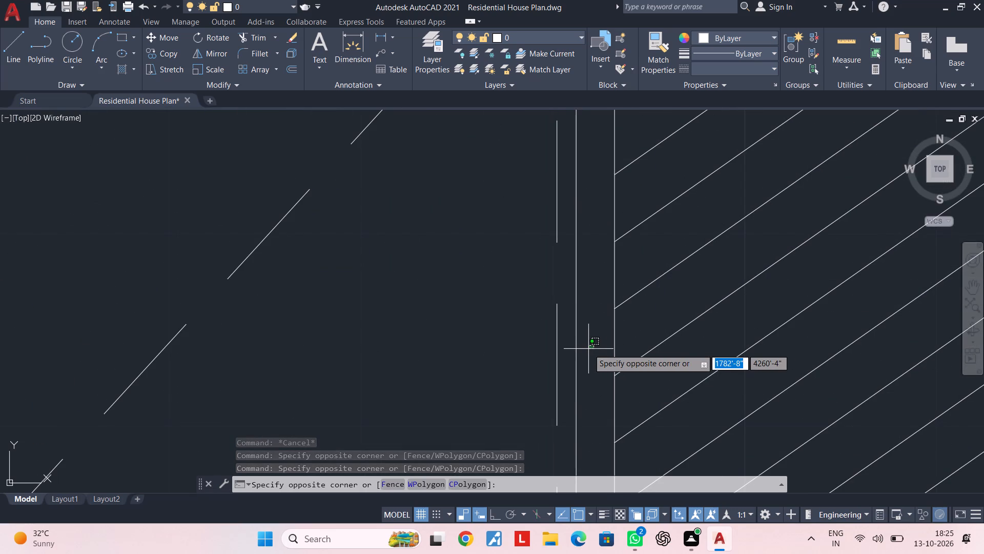
{"action": "left_click", "coordinate": [603, 354]}
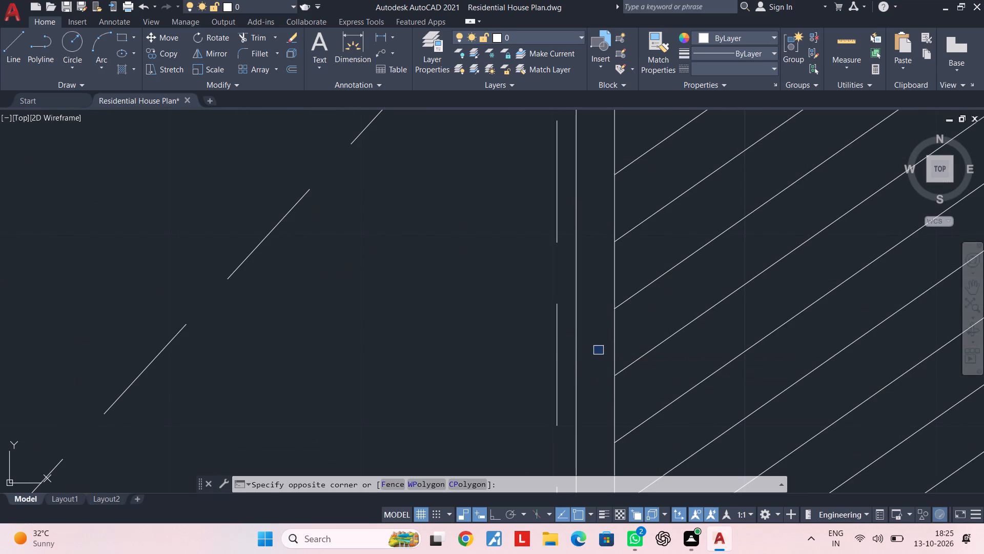
{"action": "left_click", "coordinate": [567, 353]}
{"action": "left_click", "coordinate": [537, 368]}
{"action": "scroll", "coordinate": [536, 368], "scroll_direction": "down", "scroll_amount": 4}
{"action": "middle_click_drag", "start_coordinate": [518, 325], "coordinate": [517, 358]}
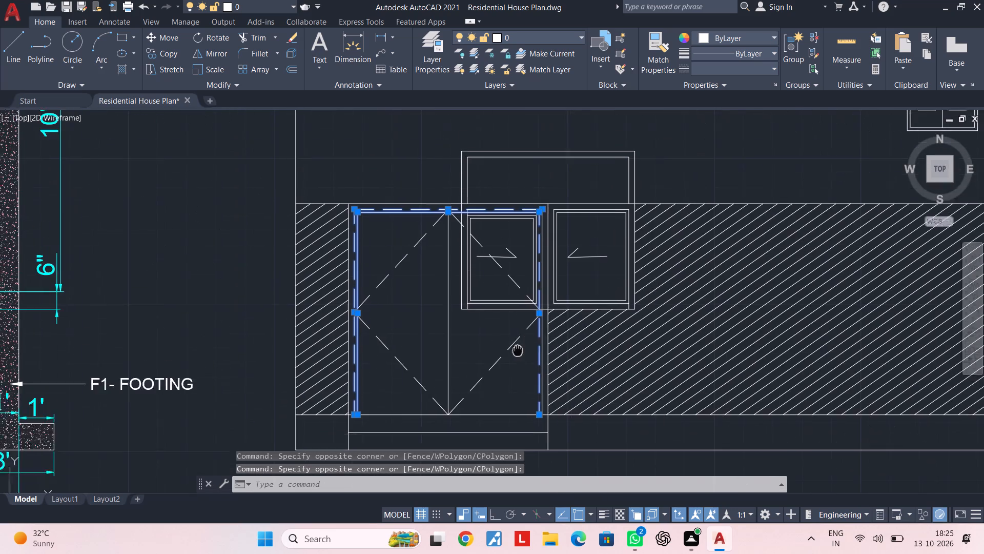
{"action": "middle_click_drag", "start_coordinate": [517, 358], "coordinate": [512, 372]}
{"action": "scroll", "coordinate": [535, 316], "scroll_direction": "up", "scroll_amount": 4}
{"action": "scroll", "coordinate": [529, 300], "scroll_direction": "down", "scroll_amount": 2}
{"action": "middle_click_drag", "start_coordinate": [529, 300], "coordinate": [547, 380]}
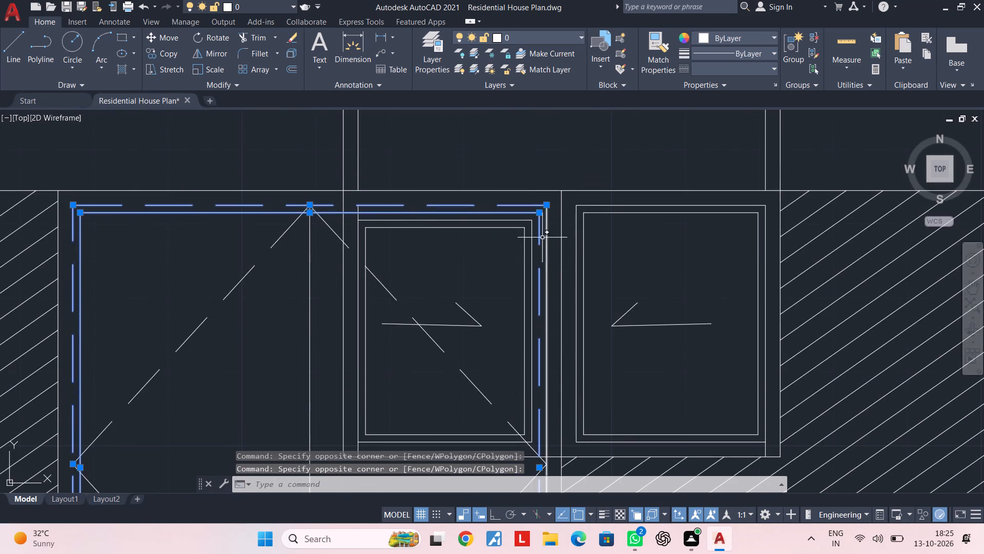
{"action": "scroll", "coordinate": [542, 229], "scroll_direction": "up", "scroll_amount": 2}
{"action": "scroll", "coordinate": [542, 229], "scroll_direction": "down", "scroll_amount": 2}
{"action": "middle_click_drag", "start_coordinate": [543, 235], "coordinate": [571, 225]}
{"action": "middle_click_drag", "start_coordinate": [590, 248], "coordinate": [535, 83]}
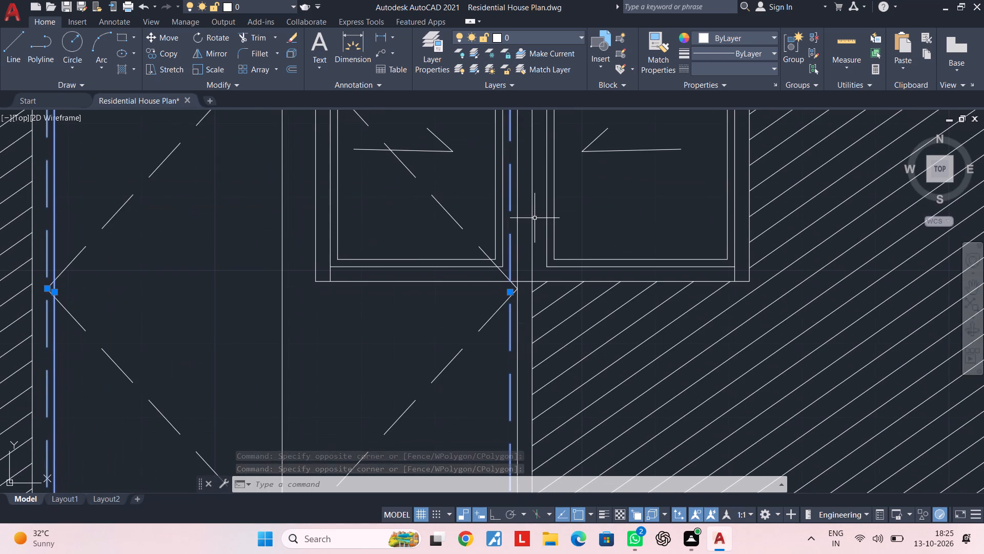
{"action": "middle_click_drag", "start_coordinate": [523, 235], "coordinate": [507, 199]}
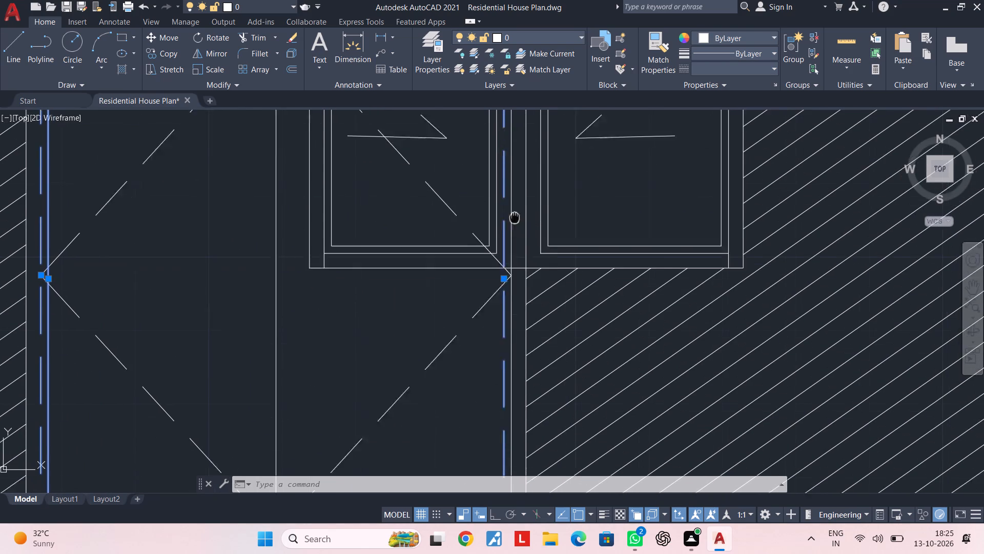
{"action": "middle_click_drag", "start_coordinate": [507, 199], "coordinate": [501, 180]}
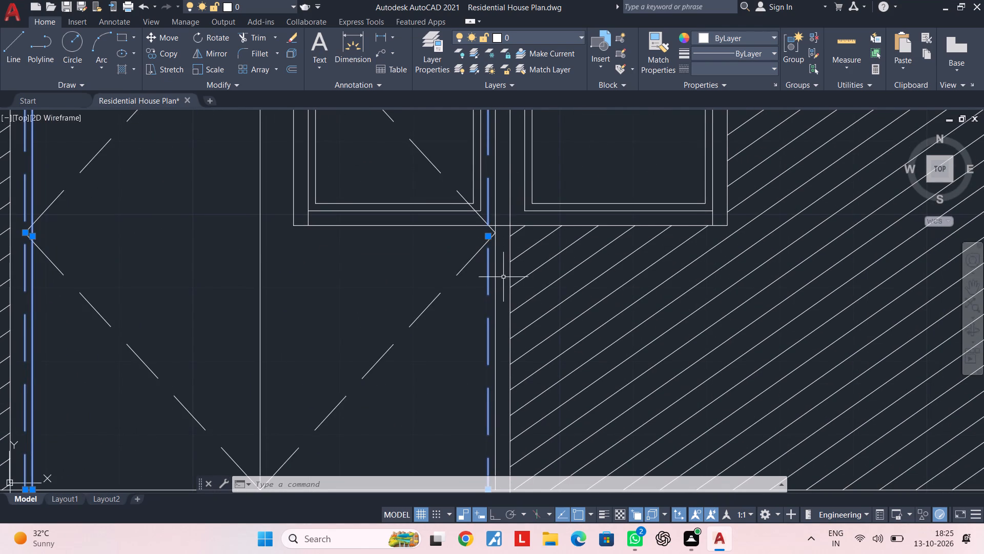
{"action": "left_click", "coordinate": [501, 288]}
{"action": "left_click", "coordinate": [490, 298]}
{"action": "scroll", "coordinate": [489, 303], "scroll_direction": "down", "scroll_amount": 3}
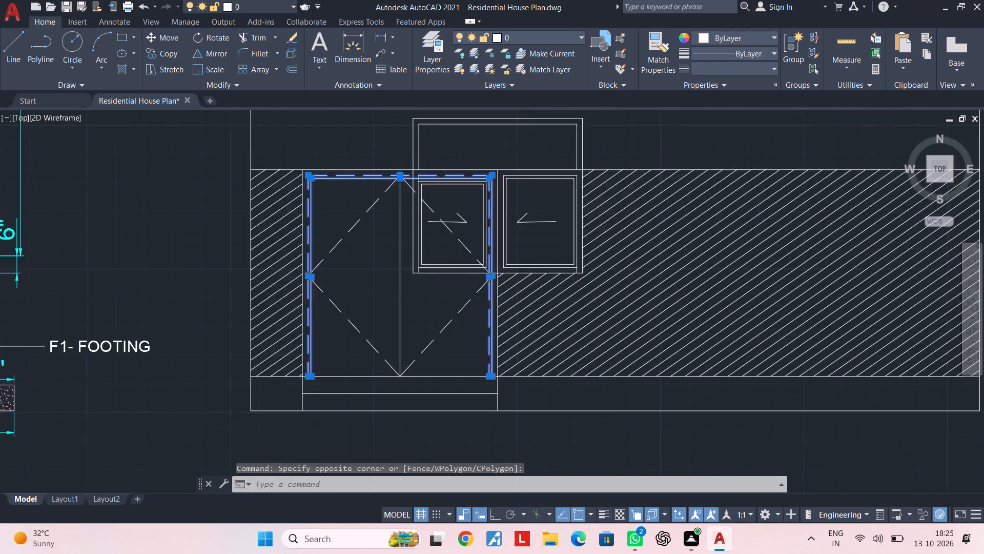
{"action": "middle_click_drag", "start_coordinate": [491, 282], "coordinate": [491, 328]}
{"action": "scroll", "coordinate": [486, 288], "scroll_direction": "up", "scroll_amount": 2}
{"action": "scroll", "coordinate": [397, 328], "scroll_direction": "up", "scroll_amount": 3}
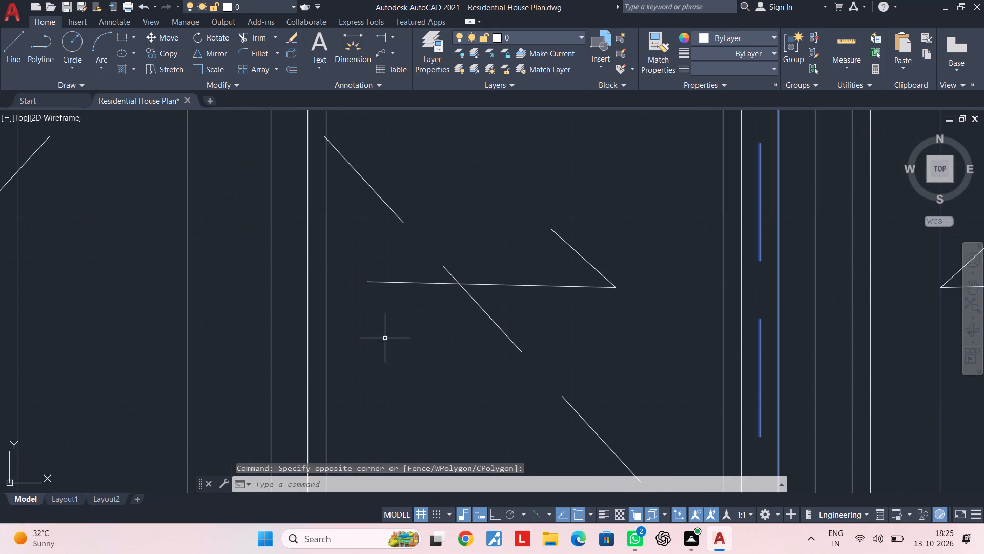
{"action": "left_click", "coordinate": [363, 348]}
{"action": "left_click", "coordinate": [292, 361]}
{"action": "scroll", "coordinate": [292, 361], "scroll_direction": "down", "scroll_amount": 3}
{"action": "middle_click_drag", "start_coordinate": [293, 361], "coordinate": [370, 327]}
{"action": "scroll", "coordinate": [371, 327], "scroll_direction": "up", "scroll_amount": 1}
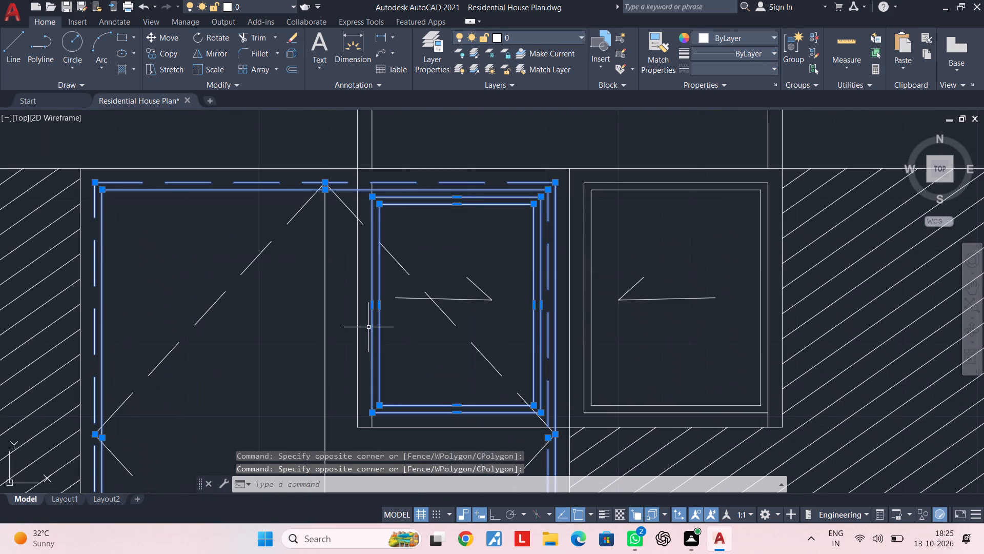
{"action": "left_click", "coordinate": [368, 327]}
{"action": "left_click", "coordinate": [347, 334]}
{"action": "left_click", "coordinate": [436, 442]}
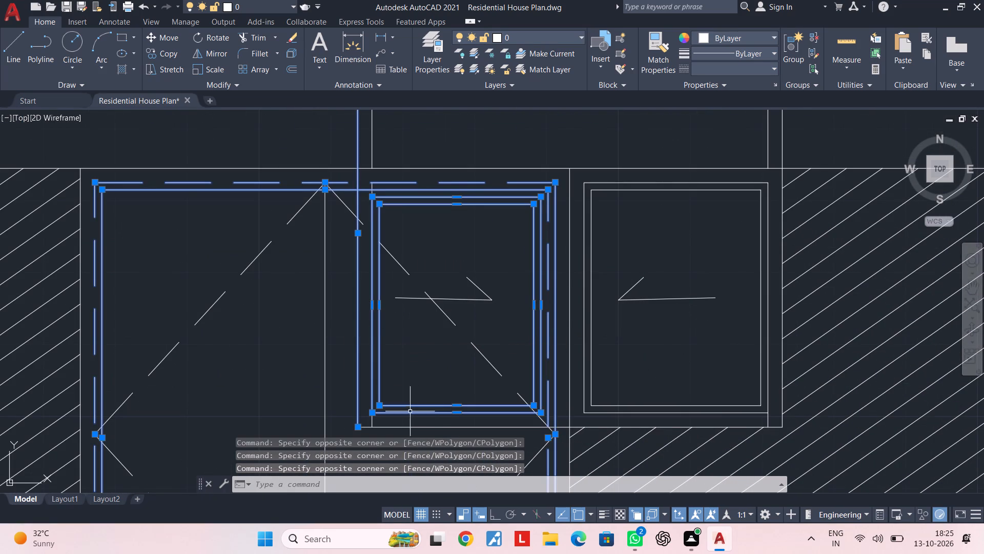
{"action": "middle_click_drag", "start_coordinate": [417, 378], "coordinate": [420, 279]}
{"action": "left_click", "coordinate": [425, 341]}
{"action": "left_click", "coordinate": [397, 289]}
{"action": "scroll", "coordinate": [384, 310], "scroll_direction": "up", "scroll_amount": 2}
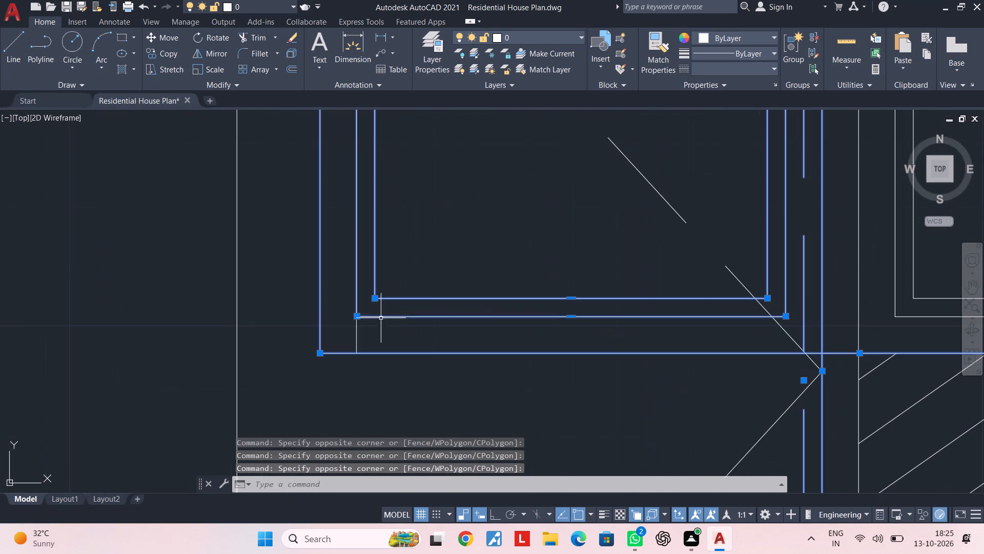
{"action": "left_click", "coordinate": [376, 327]}
{"action": "left_click", "coordinate": [352, 337]}
{"action": "scroll", "coordinate": [453, 337], "scroll_direction": "down", "scroll_amount": 3}
{"action": "middle_click_drag", "start_coordinate": [455, 337], "coordinate": [376, 345]}
{"action": "scroll", "coordinate": [507, 345], "scroll_direction": "up", "scroll_amount": 3}
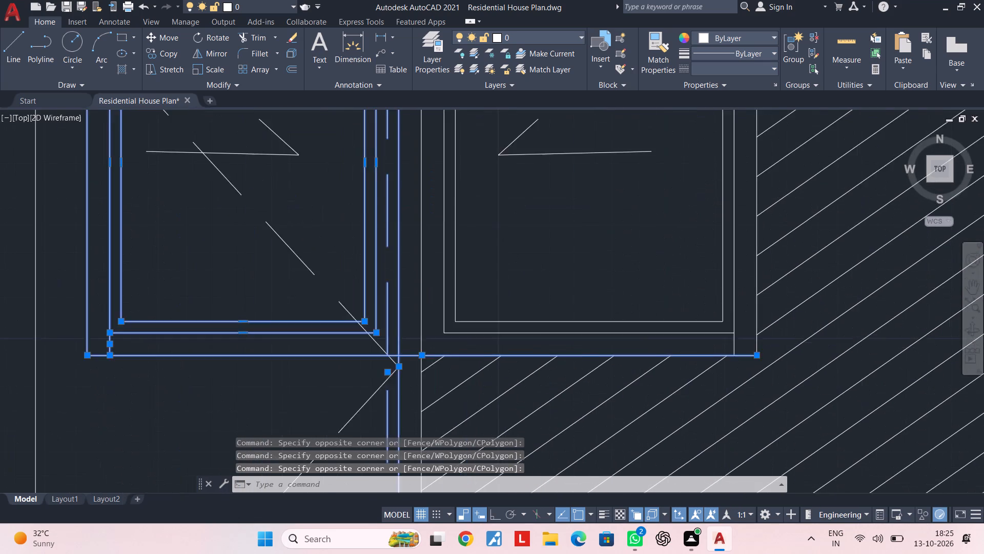
{"action": "left_click", "coordinate": [506, 344]}
{"action": "left_click", "coordinate": [462, 265]}
{"action": "scroll", "coordinate": [460, 264], "scroll_direction": "down", "scroll_amount": 2}
{"action": "middle_click_drag", "start_coordinate": [463, 266], "coordinate": [461, 331]}
{"action": "scroll", "coordinate": [476, 283], "scroll_direction": "down", "scroll_amount": 1}
{"action": "middle_click_drag", "start_coordinate": [476, 283], "coordinate": [461, 345]}
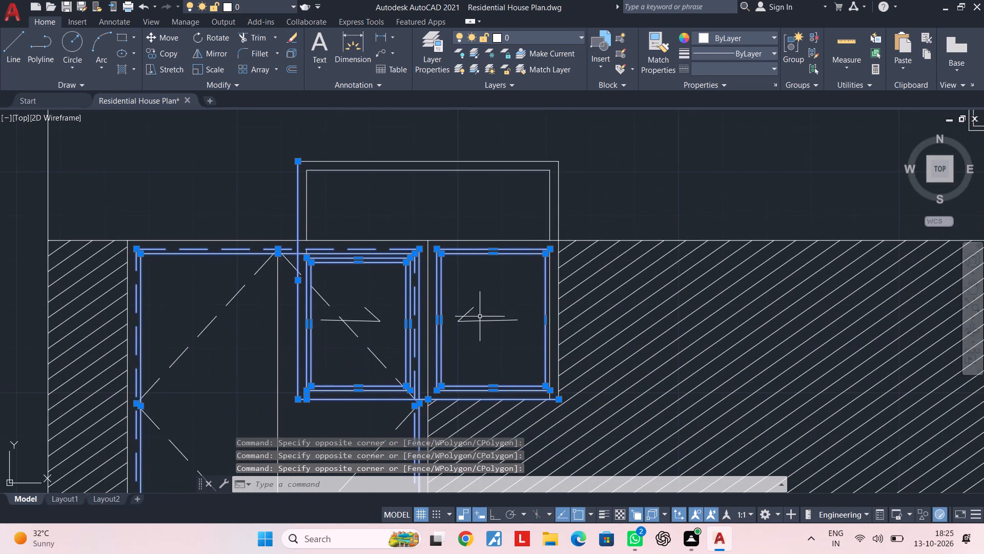
{"action": "middle_click_drag", "start_coordinate": [483, 295], "coordinate": [483, 340]}
{"action": "scroll", "coordinate": [555, 326], "scroll_direction": "up", "scroll_amount": 2}
{"action": "left_click", "coordinate": [585, 170]}
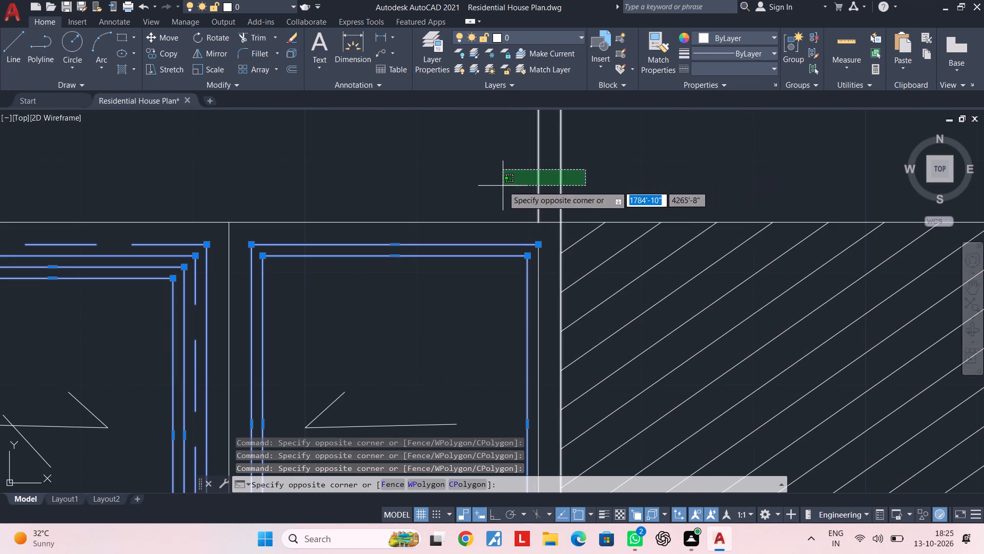
{"action": "left_click", "coordinate": [503, 186]}
{"action": "left_click", "coordinate": [540, 259]}
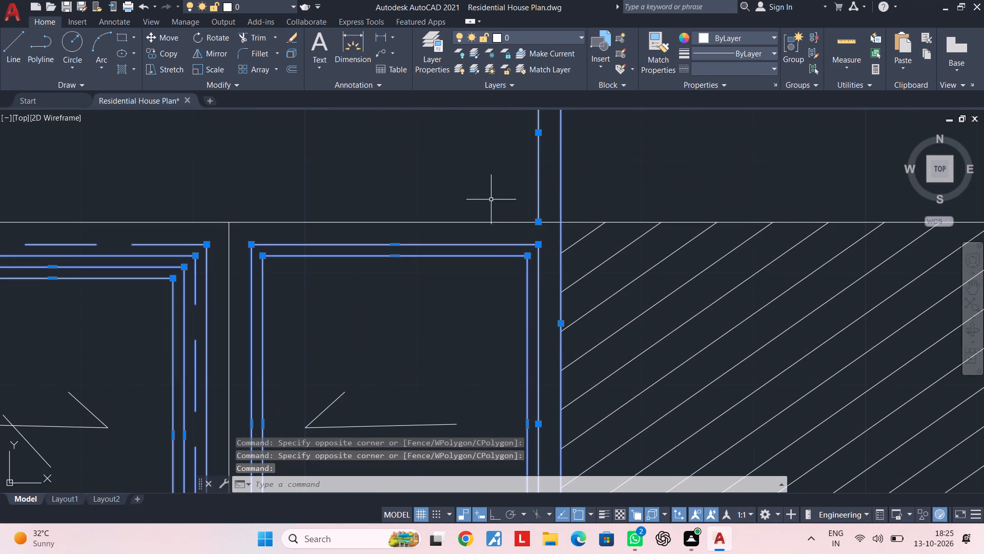
{"action": "middle_click_drag", "start_coordinate": [487, 187], "coordinate": [501, 248]}
{"action": "scroll", "coordinate": [454, 235], "scroll_direction": "down", "scroll_amount": 2}
{"action": "middle_click_drag", "start_coordinate": [463, 241], "coordinate": [556, 282]}
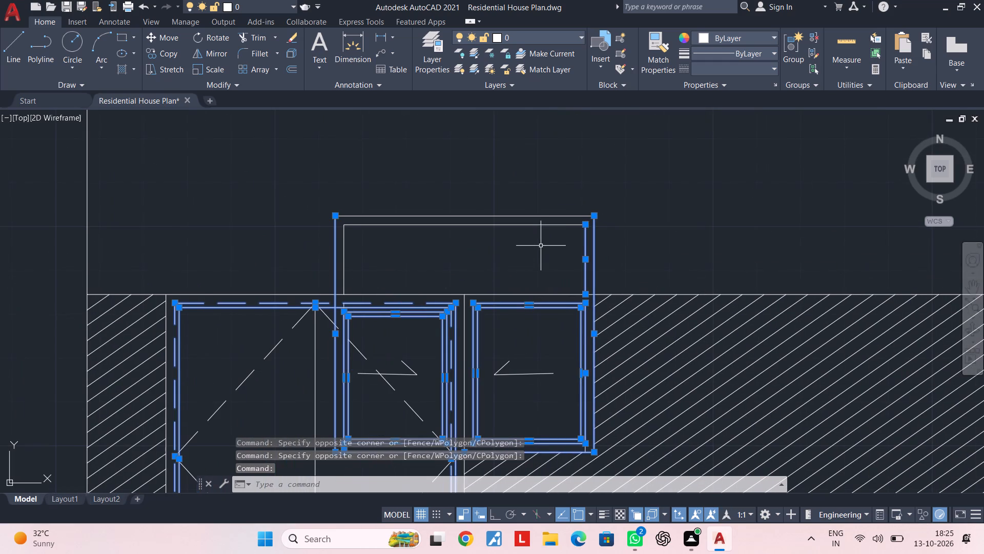
{"action": "left_click", "coordinate": [541, 245]}
{"action": "left_click", "coordinate": [517, 206]}
{"action": "scroll", "coordinate": [353, 272], "scroll_direction": "up", "scroll_amount": 1}
{"action": "left_click", "coordinate": [356, 259]}
{"action": "left_click", "coordinate": [331, 266]}
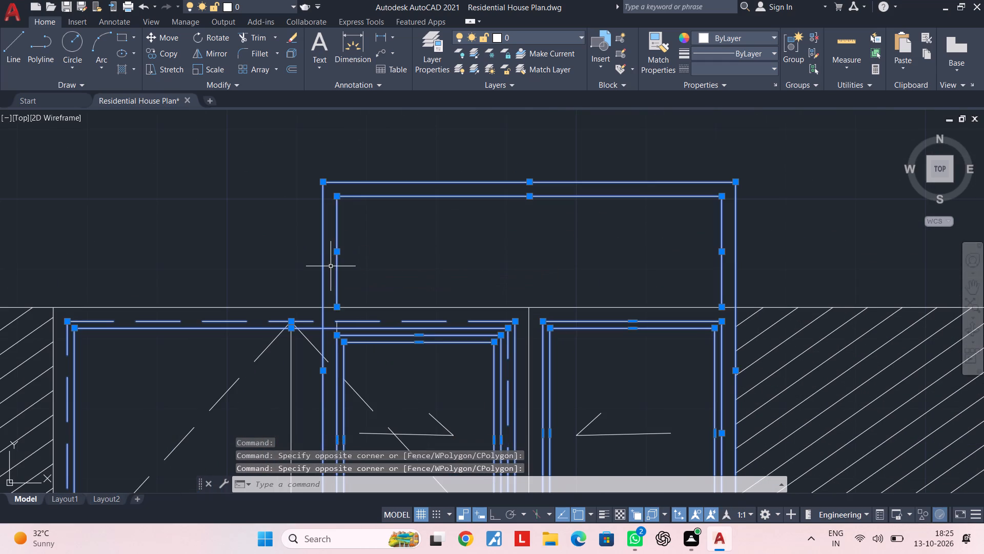
{"action": "scroll", "coordinate": [429, 266], "scroll_direction": "down", "scroll_amount": 3}
{"action": "middle_click_drag", "start_coordinate": [459, 262], "coordinate": [411, 278]}
{"action": "middle_click_drag", "start_coordinate": [515, 239], "coordinate": [490, 282]}
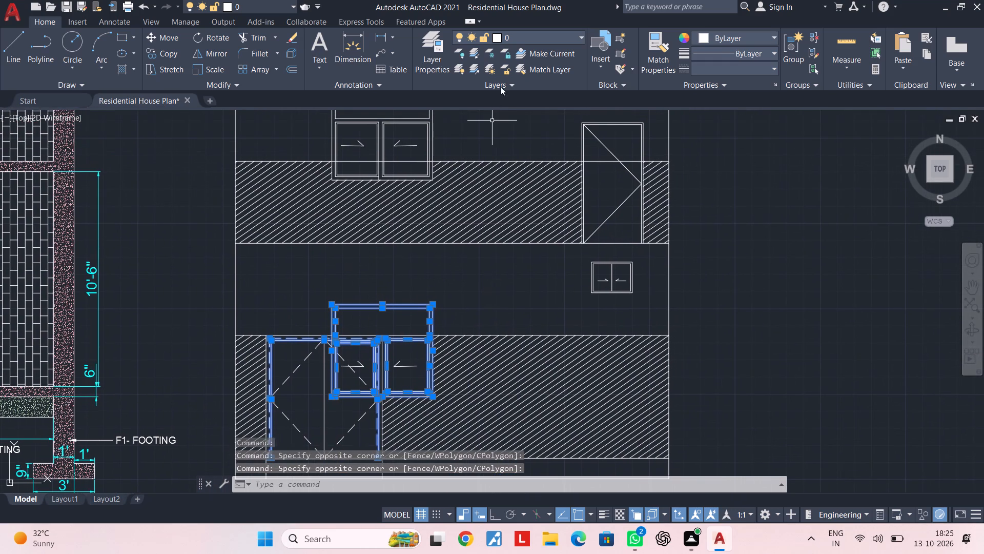
{"action": "left_click", "coordinate": [720, 38]}
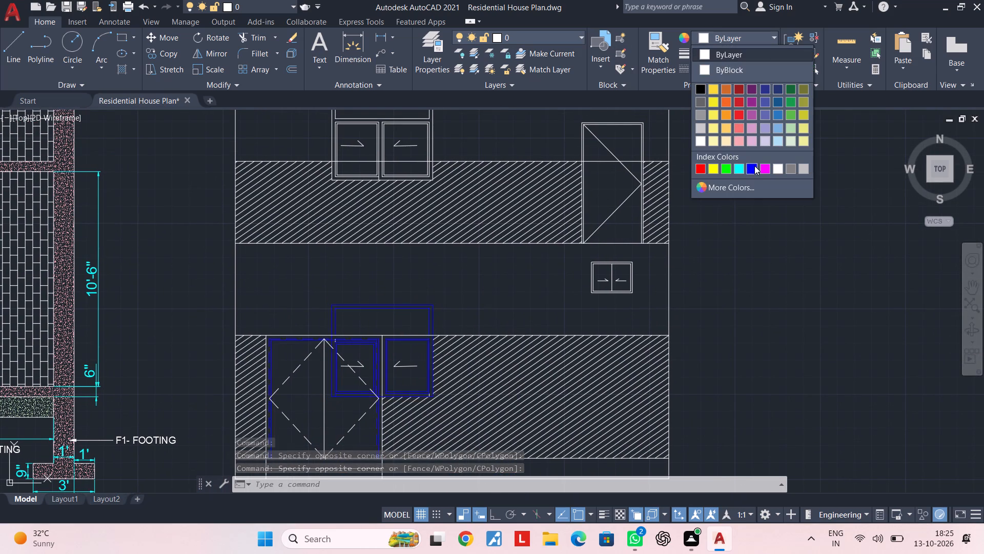
{"action": "left_click", "coordinate": [735, 167]}
{"action": "key", "text": "Escape"}
{"action": "key", "text": "Escape"}
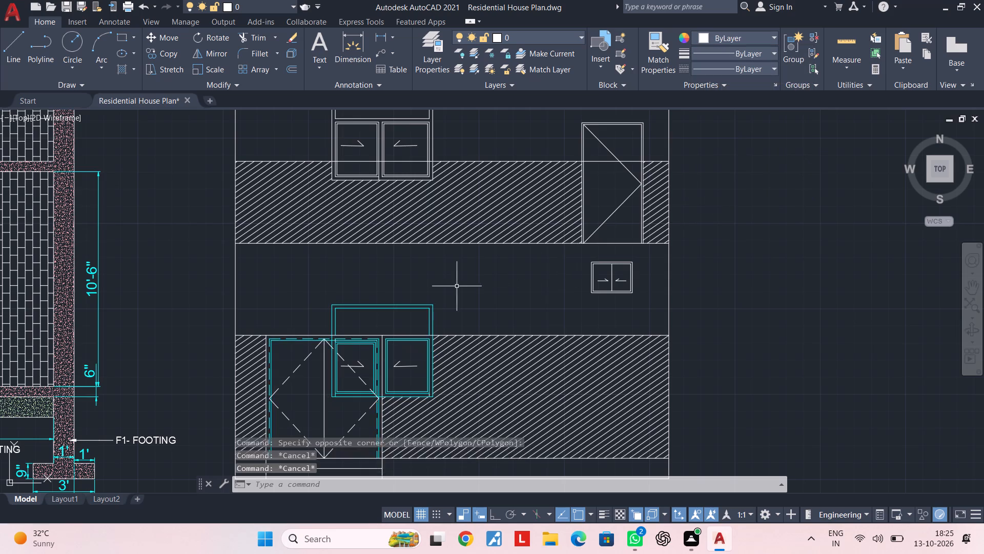
Match the cyan window frame line's properties onto the left, top and right inner frame lines of the upper-floor single door.
{"action": "middle_click_drag", "start_coordinate": [455, 286], "coordinate": [537, 255]}
{"action": "key", "text": "Escape"}
{"action": "key", "text": "Escape"}
{"action": "key", "text": "m"}
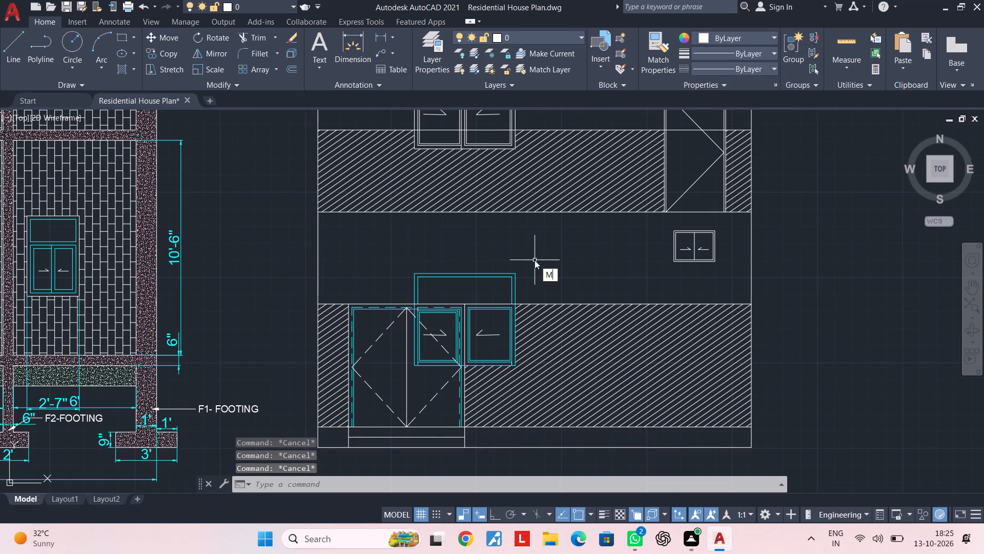
{"action": "type", "text": "A"}
{"action": "key", "text": "space"}
{"action": "left_click", "coordinate": [505, 271]}
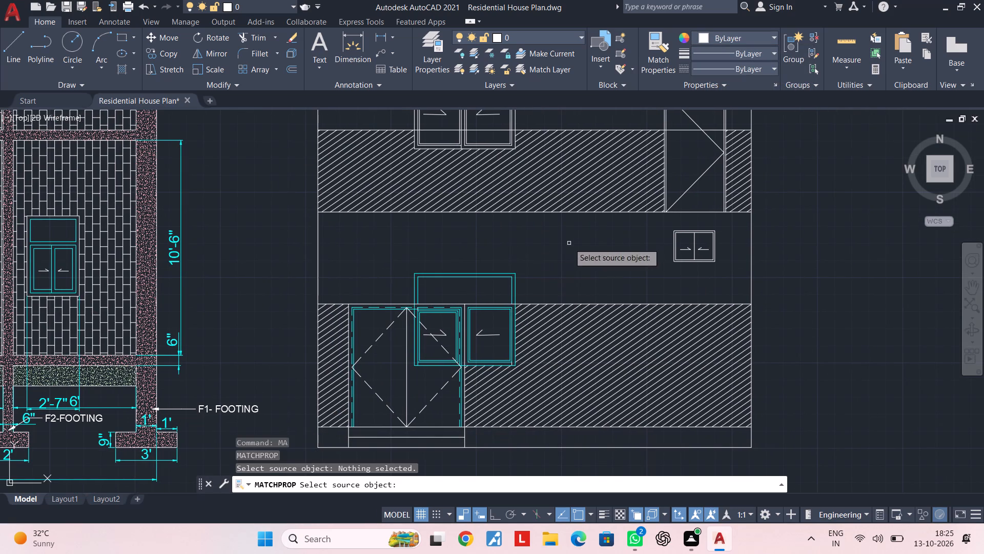
{"action": "left_click", "coordinate": [499, 273]}
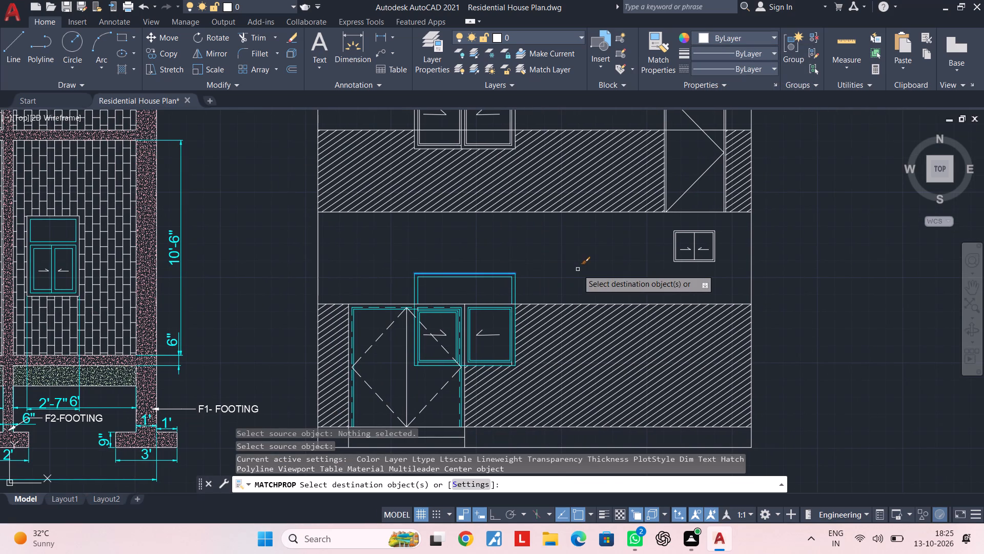
{"action": "middle_click_drag", "start_coordinate": [607, 267], "coordinate": [580, 335]}
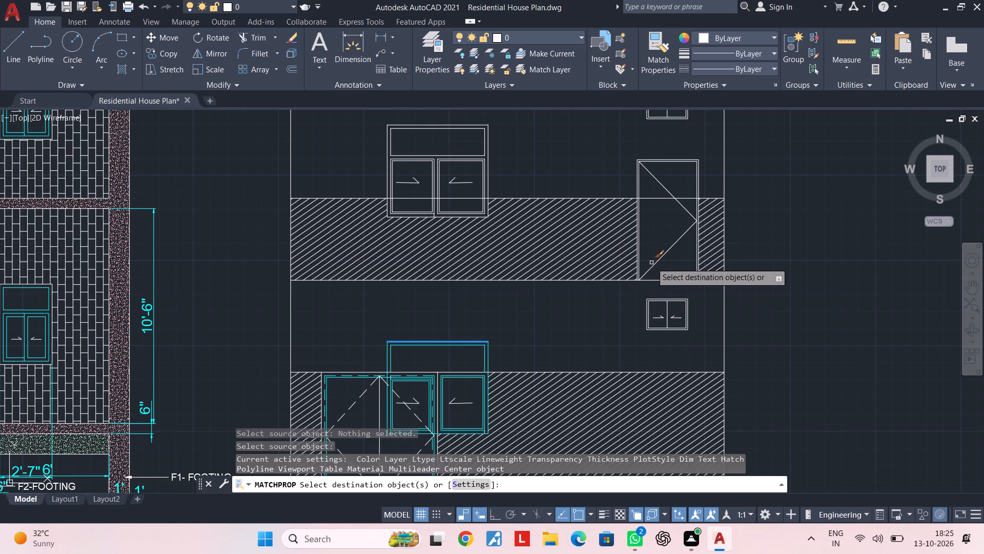
{"action": "middle_click_drag", "start_coordinate": [672, 263], "coordinate": [641, 292]}
{"action": "scroll", "coordinate": [651, 264], "scroll_direction": "up", "scroll_amount": 3}
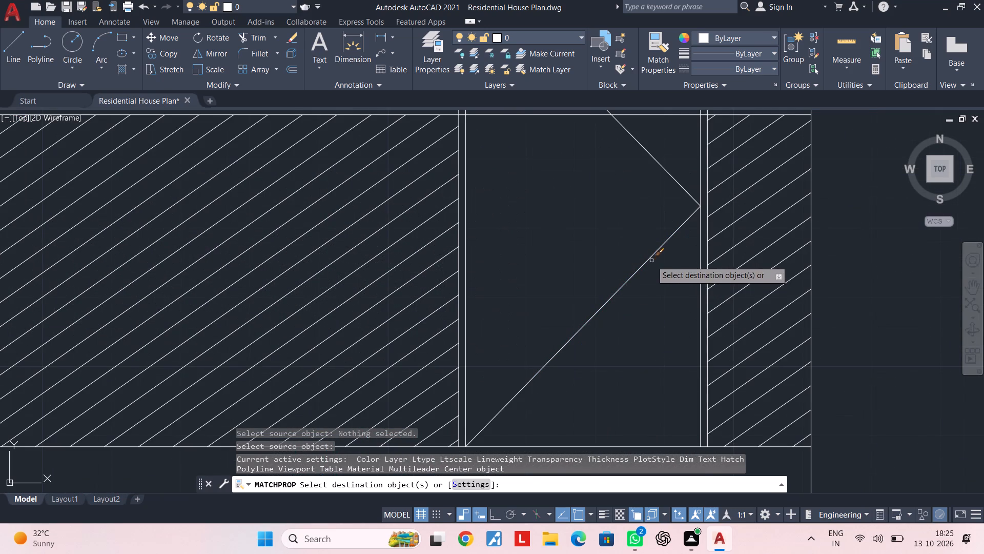
{"action": "left_click", "coordinate": [466, 300]}
{"action": "scroll", "coordinate": [588, 295], "scroll_direction": "down", "scroll_amount": 1}
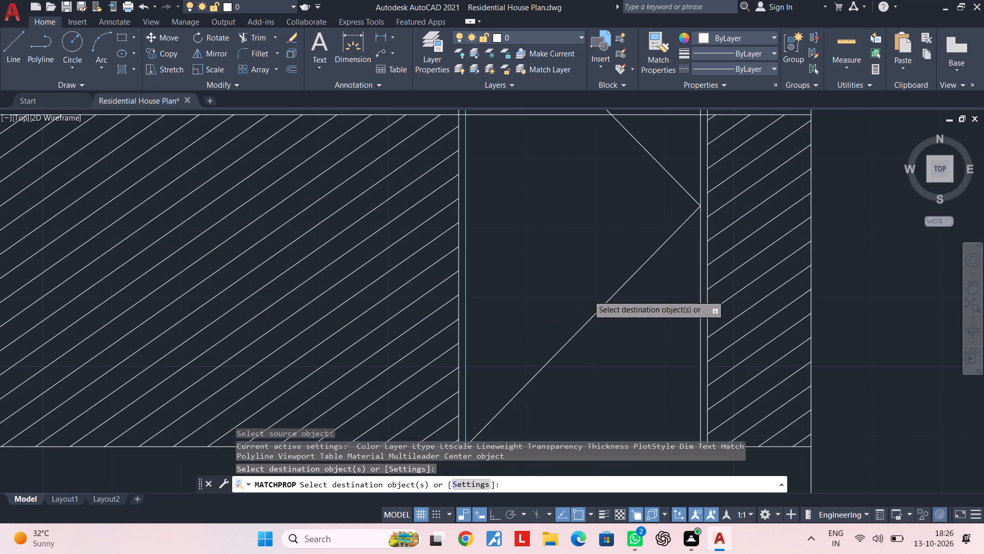
{"action": "middle_click_drag", "start_coordinate": [588, 295], "coordinate": [582, 339]}
{"action": "scroll", "coordinate": [589, 304], "scroll_direction": "down", "scroll_amount": 1}
{"action": "middle_click_drag", "start_coordinate": [589, 305], "coordinate": [581, 358]}
{"action": "scroll", "coordinate": [544, 238], "scroll_direction": "up", "scroll_amount": 3}
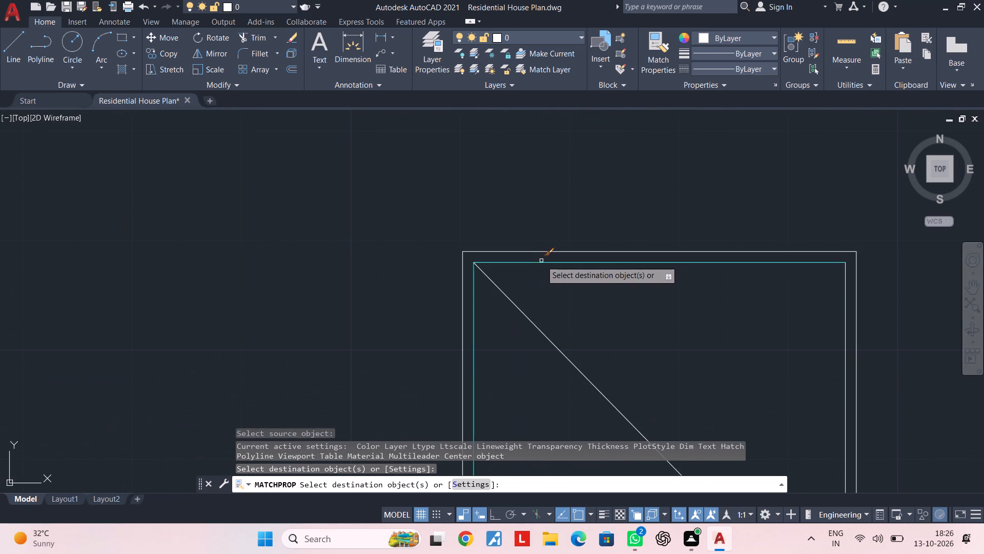
{"action": "left_click", "coordinate": [541, 261]}
{"action": "middle_click_drag", "start_coordinate": [696, 309], "coordinate": [551, 305]}
{"action": "left_click", "coordinate": [701, 288]}
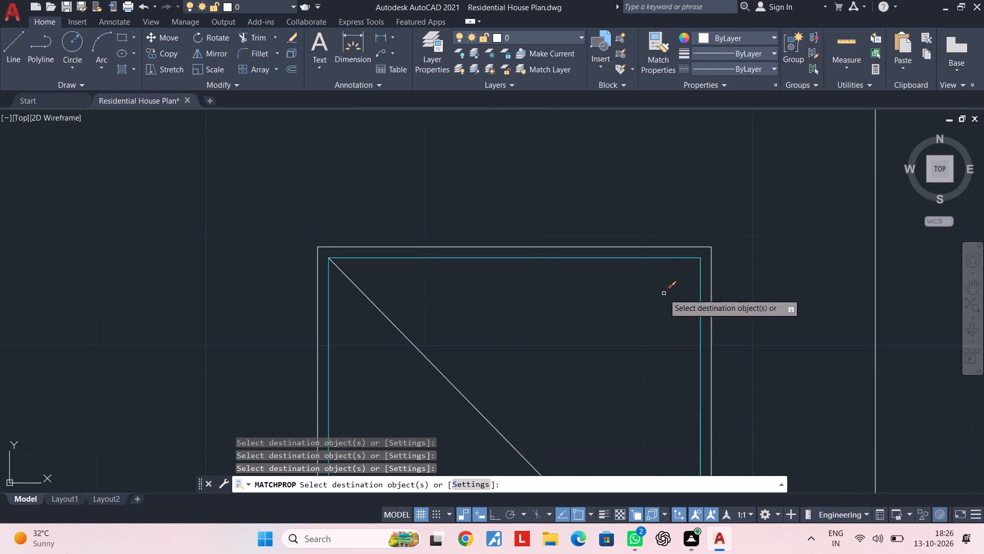
Match the cyan frame line's properties onto the large upper-floor window's top and side frame lines, transom outline and right sash.
{"action": "scroll", "coordinate": [642, 301], "scroll_direction": "down", "scroll_amount": 4}
{"action": "middle_click_drag", "start_coordinate": [642, 302], "coordinate": [603, 244]}
{"action": "middle_click_drag", "start_coordinate": [603, 244], "coordinate": [600, 329]}
{"action": "middle_click_drag", "start_coordinate": [496, 296], "coordinate": [649, 289]}
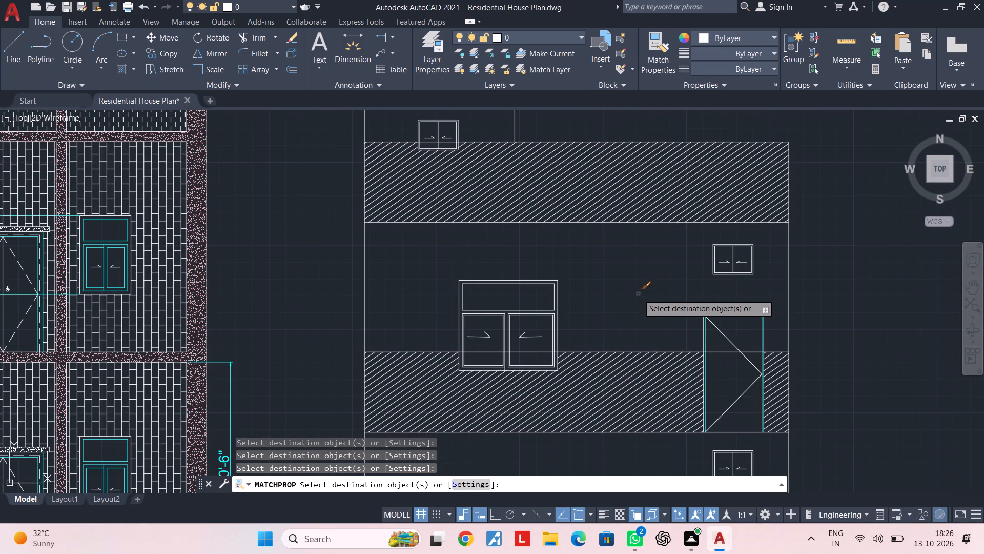
{"action": "middle_click_drag", "start_coordinate": [582, 292], "coordinate": [667, 300]}
{"action": "scroll", "coordinate": [610, 285], "scroll_direction": "up", "scroll_amount": 2}
{"action": "left_click", "coordinate": [636, 268]}
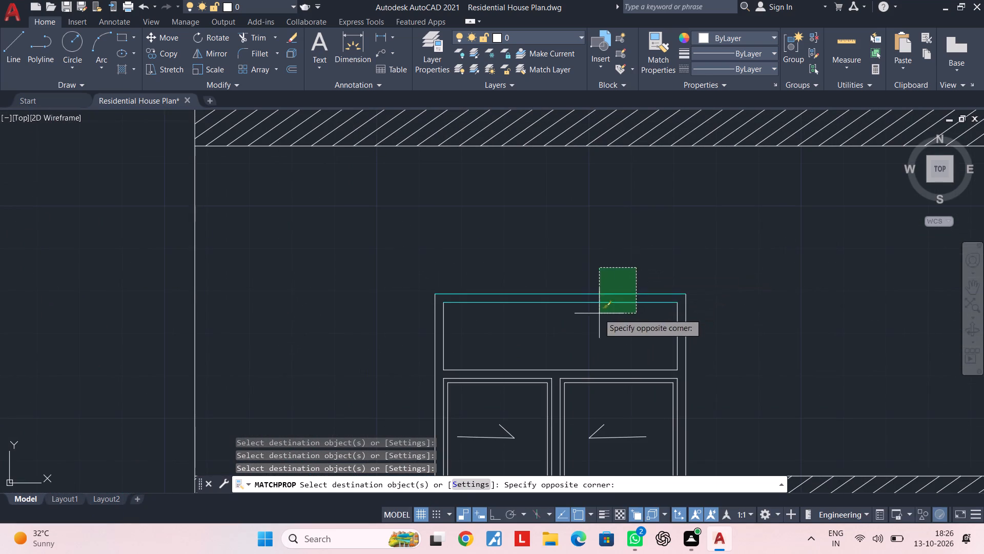
{"action": "left_click", "coordinate": [594, 318]}
{"action": "middle_click_drag", "start_coordinate": [596, 326], "coordinate": [629, 240]}
{"action": "left_click", "coordinate": [731, 244]}
{"action": "left_click", "coordinate": [623, 280]}
{"action": "left_click", "coordinate": [605, 286]}
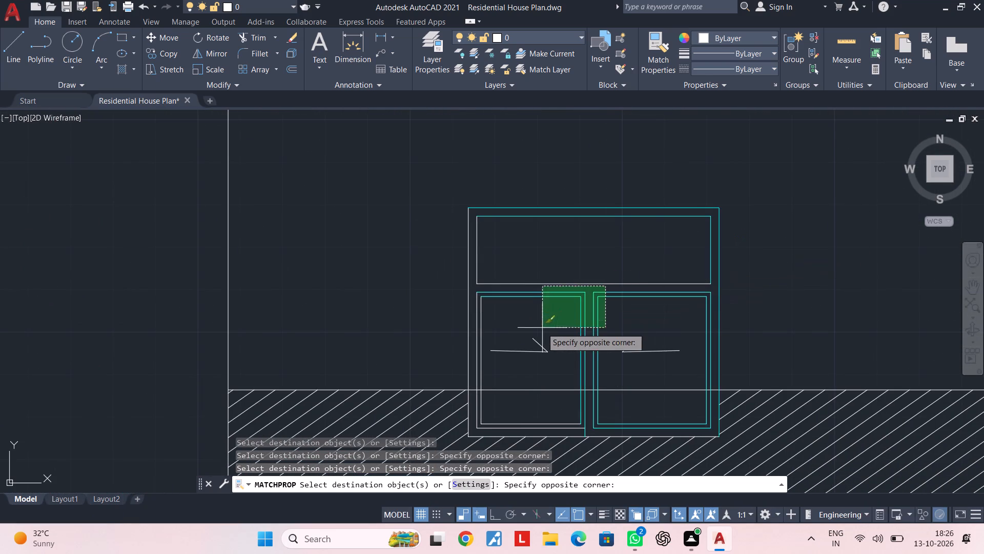
{"action": "left_click", "coordinate": [541, 329]}
{"action": "left_click", "coordinate": [512, 265]}
{"action": "left_click", "coordinate": [441, 281]}
{"action": "left_click", "coordinate": [540, 272]}
{"action": "left_click", "coordinate": [514, 315]}
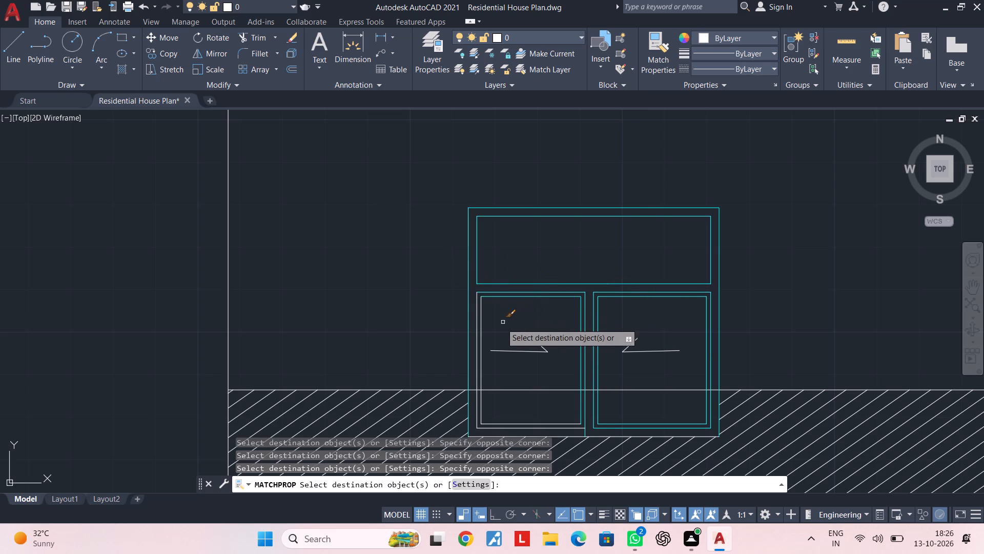
Match the same cyan properties onto the upper-floor window's left sash side and bottom lines and its bottom frame line.
{"action": "left_click", "coordinate": [493, 326]}
{"action": "left_click", "coordinate": [467, 327]}
{"action": "middle_click_drag", "start_coordinate": [526, 309], "coordinate": [499, 243]}
{"action": "scroll", "coordinate": [503, 352], "scroll_direction": "up", "scroll_amount": 1}
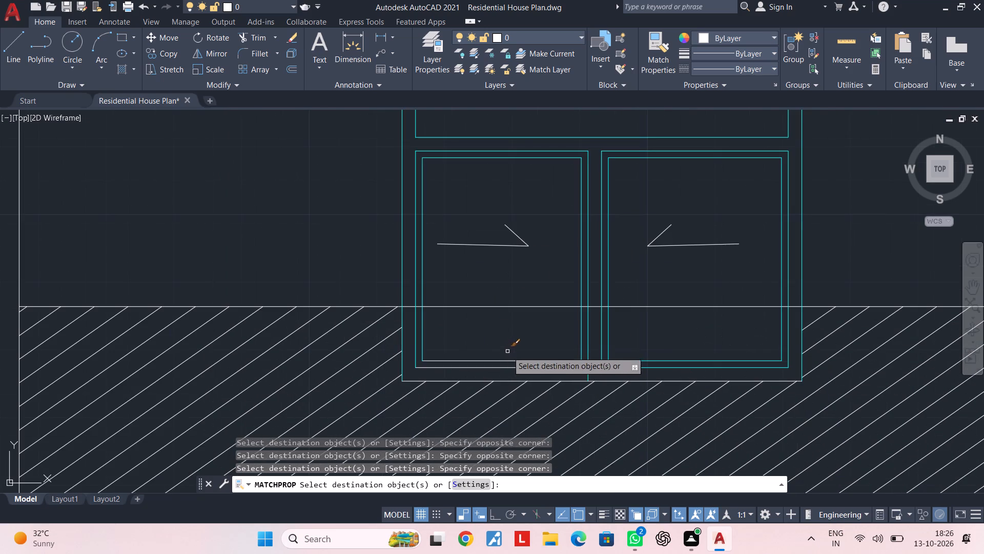
{"action": "left_click", "coordinate": [509, 349]}
{"action": "left_click", "coordinate": [506, 371]}
{"action": "left_click", "coordinate": [512, 382]}
{"action": "scroll", "coordinate": [725, 325], "scroll_direction": "down", "scroll_amount": 1}
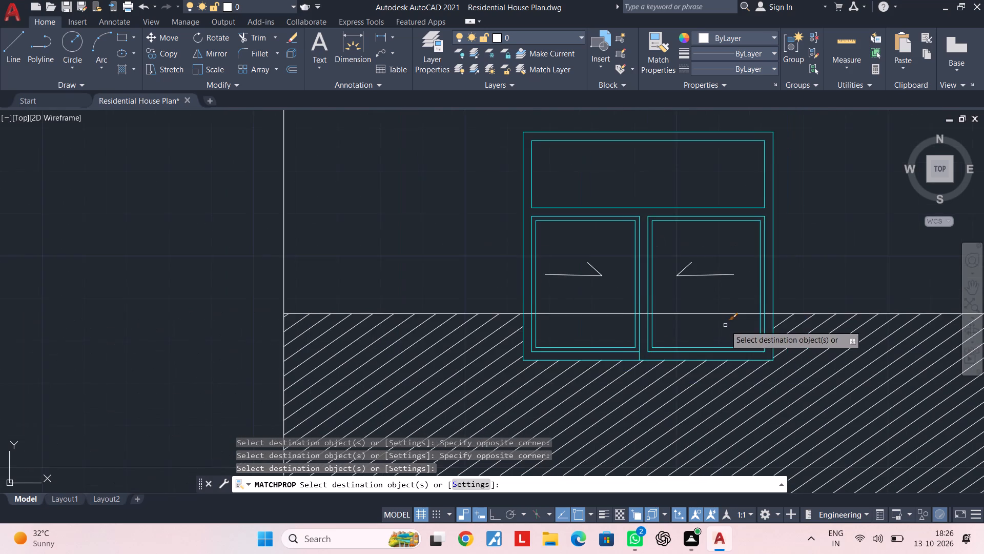
Check the recoloured upper-floor window up close and review the whole elevation beside the section.
{"action": "middle_click_drag", "start_coordinate": [725, 325], "coordinate": [666, 368]}
{"action": "scroll", "coordinate": [702, 311], "scroll_direction": "down", "scroll_amount": 3}
{"action": "middle_click_drag", "start_coordinate": [724, 283], "coordinate": [659, 298]}
{"action": "scroll", "coordinate": [634, 316], "scroll_direction": "up", "scroll_amount": 3}
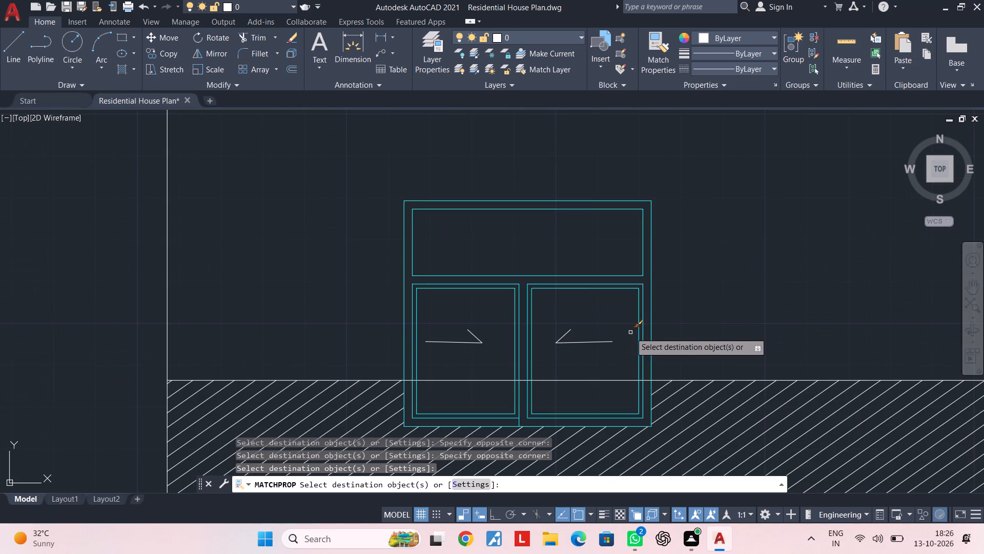
{"action": "middle_click_drag", "start_coordinate": [688, 298], "coordinate": [668, 250]}
{"action": "scroll", "coordinate": [668, 246], "scroll_direction": "up", "scroll_amount": 1}
{"action": "middle_click", "coordinate": [668, 246]}
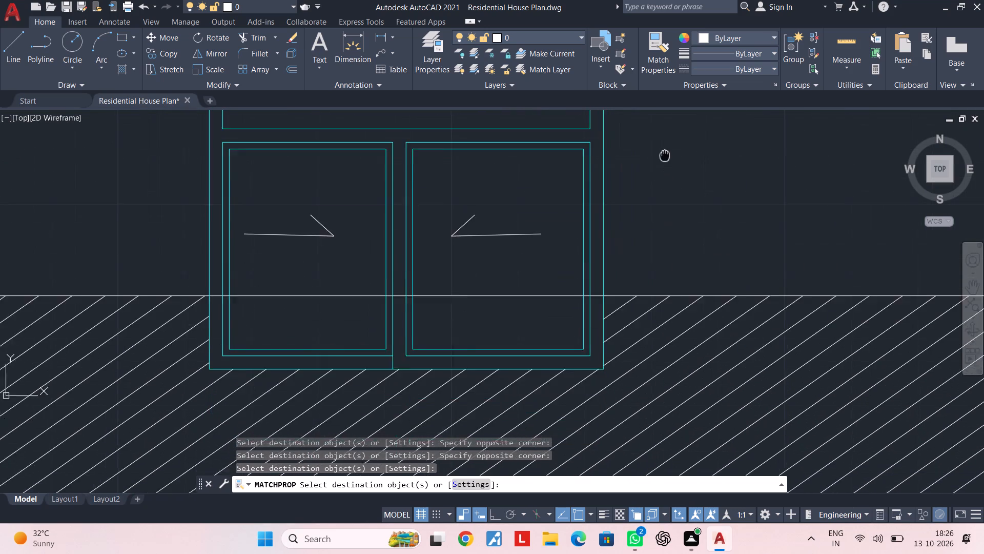
{"action": "scroll", "coordinate": [674, 244], "scroll_direction": "down", "scroll_amount": 5}
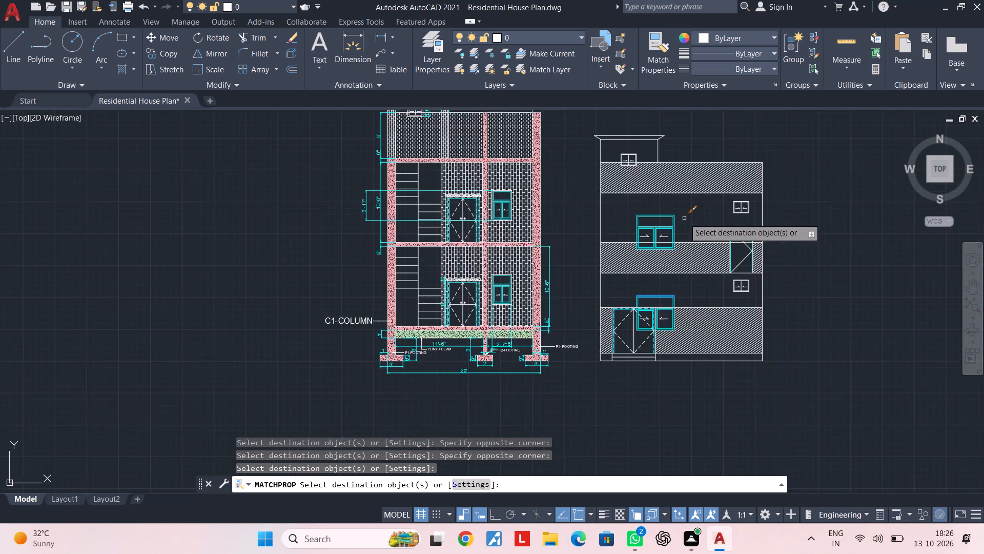
{"action": "middle_click_drag", "start_coordinate": [684, 218], "coordinate": [645, 313]}
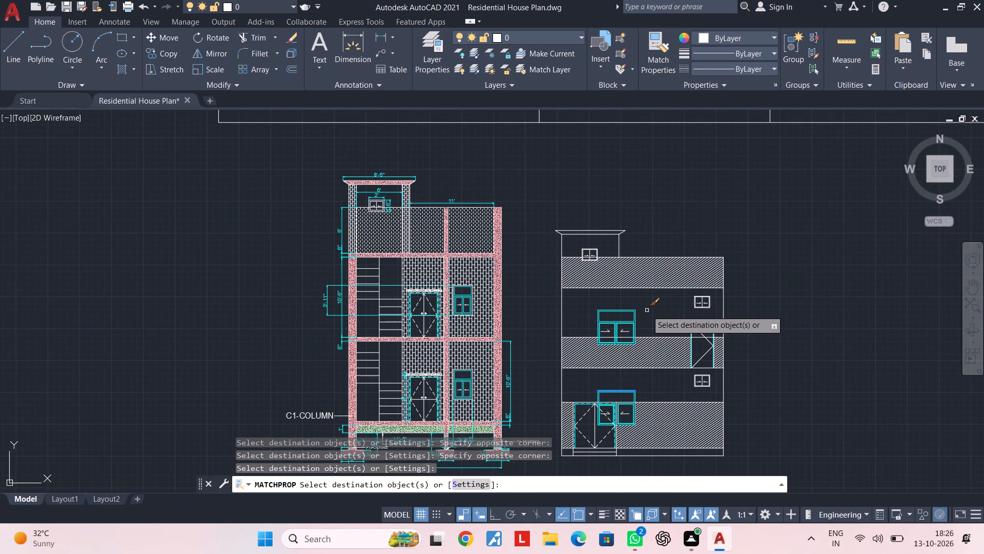
{"action": "key", "text": "Escape"}
{"action": "middle_click_drag", "start_coordinate": [683, 320], "coordinate": [597, 263]}
{"action": "key", "text": "Escape"}
{"action": "key", "text": "Escape"}
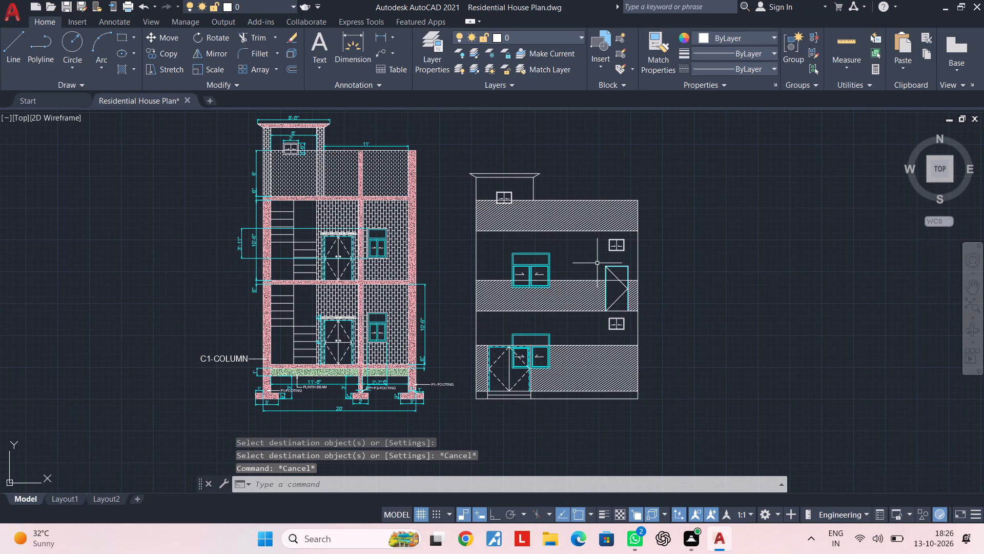
{"action": "middle_click_drag", "start_coordinate": [597, 263], "coordinate": [543, 266]}
{"action": "key", "text": "Escape"}
{"action": "key", "text": "Escape"}
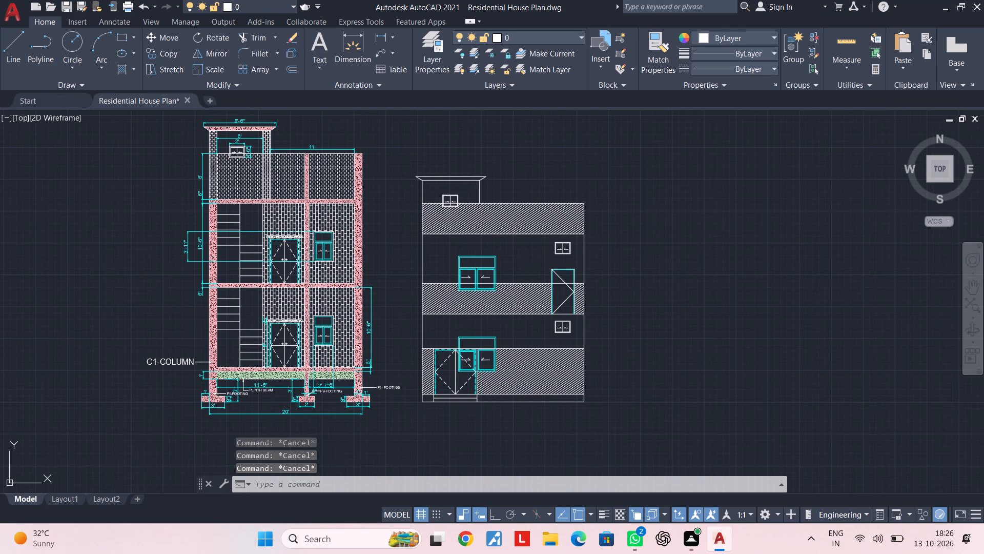
Save the drawing.
{"action": "key", "text": "ctrl+s"}
{"action": "key", "text": "ctrl+s"}
{"action": "key", "text": "ctrl+s"}
{"action": "middle_click_drag", "start_coordinate": [516, 368], "coordinate": [507, 321]}
{"action": "key", "text": "Escape"}
{"action": "key", "text": "Escape"}
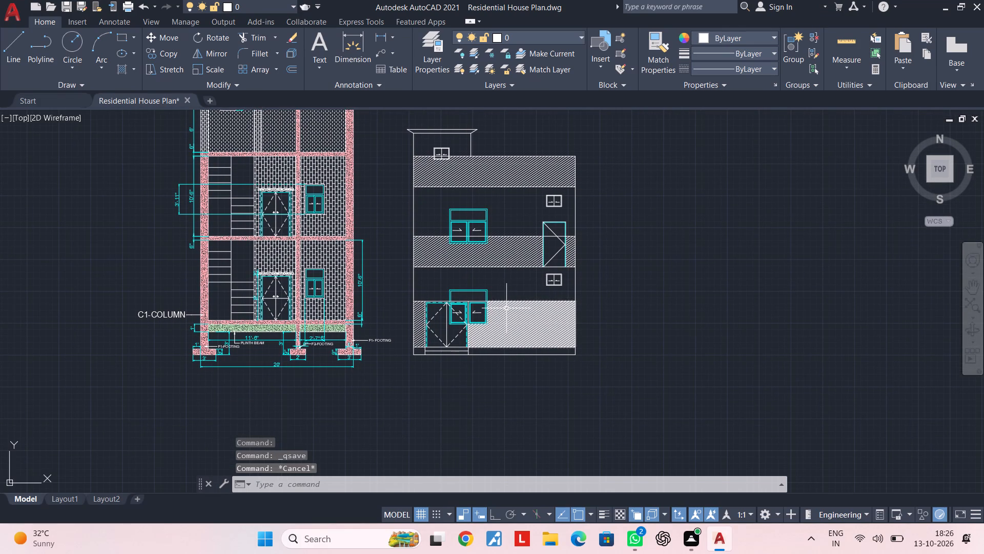
{"action": "key", "text": "Escape"}
{"action": "key", "text": "Escape"}
{"action": "key", "text": "Escape"}
Make the Dimension layer current and add a vertical linear dimension from the ground-floor window's lower right corner to the plinth line.
{"action": "scroll", "coordinate": [473, 392], "scroll_direction": "up", "scroll_amount": 3}
{"action": "middle_click_drag", "start_coordinate": [462, 305], "coordinate": [468, 379]}
{"action": "key", "text": "Escape"}
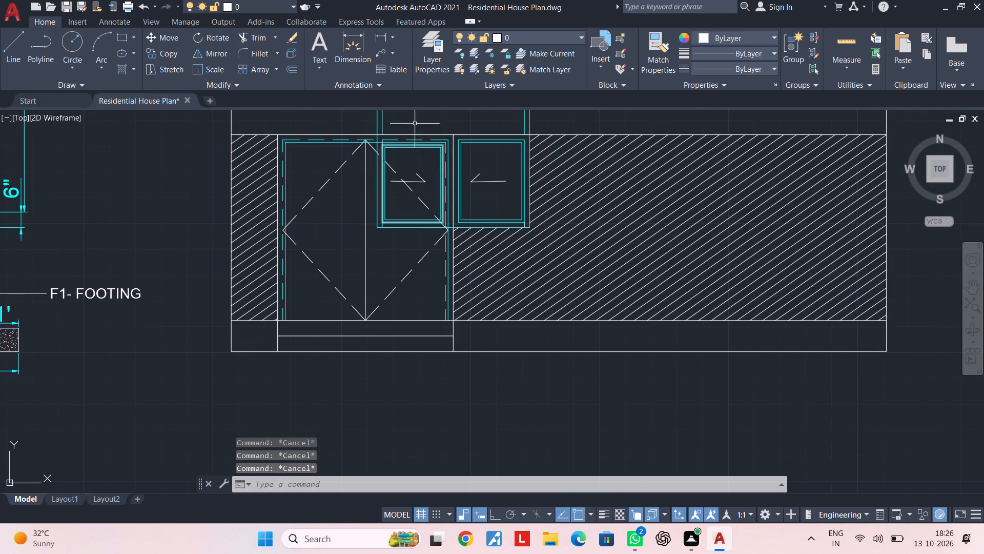
{"action": "key", "text": "Escape"}
{"action": "left_click", "coordinate": [383, 36]}
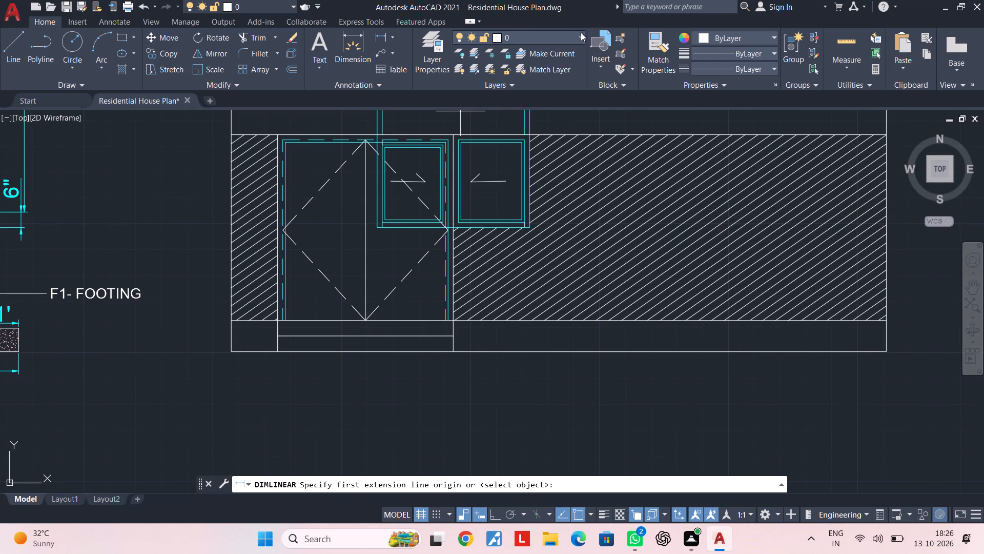
{"action": "left_click", "coordinate": [578, 31]}
{"action": "left_click", "coordinate": [524, 136]}
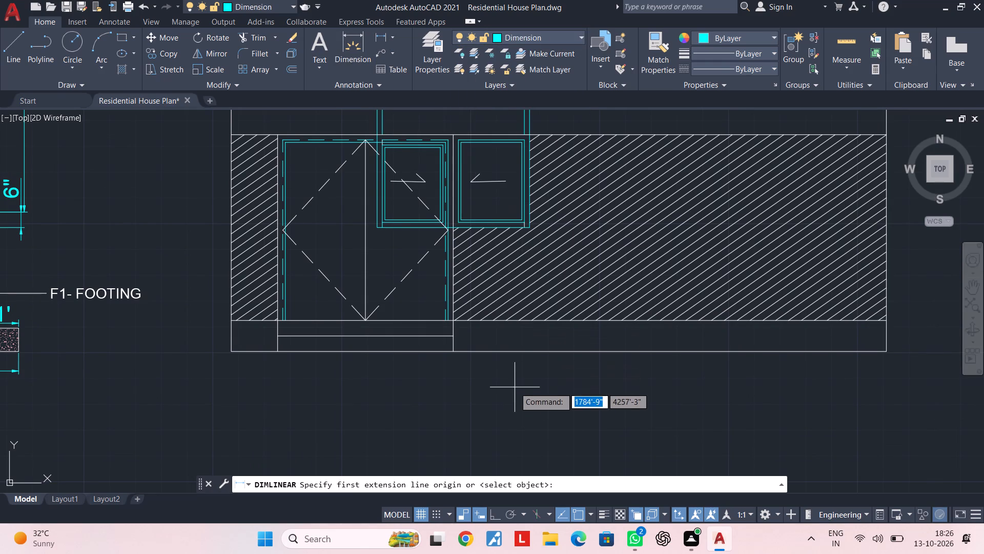
{"action": "scroll", "coordinate": [548, 232], "scroll_direction": "up", "scroll_amount": 2}
{"action": "left_click", "coordinate": [496, 222]}
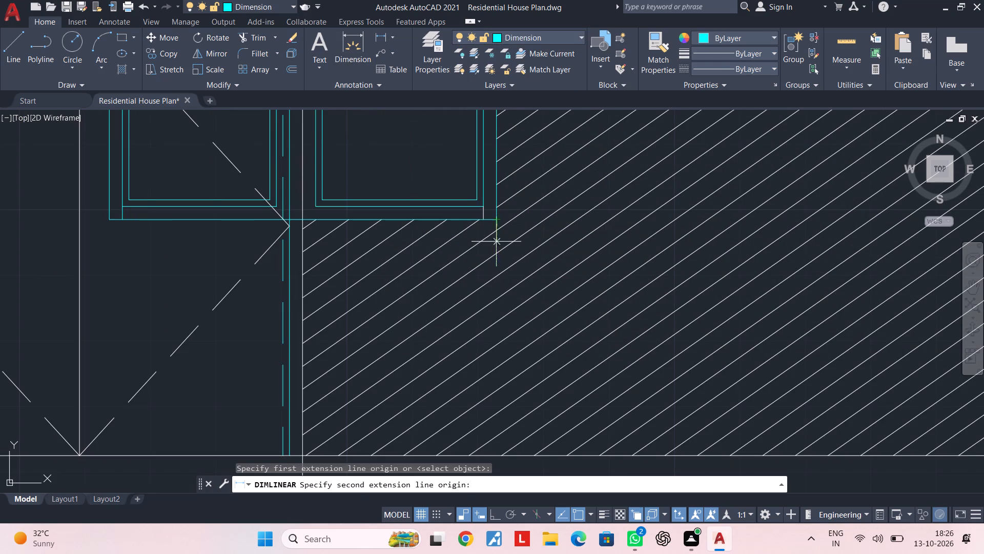
{"action": "left_click", "coordinate": [499, 457]}
{"action": "left_click", "coordinate": [531, 409]}
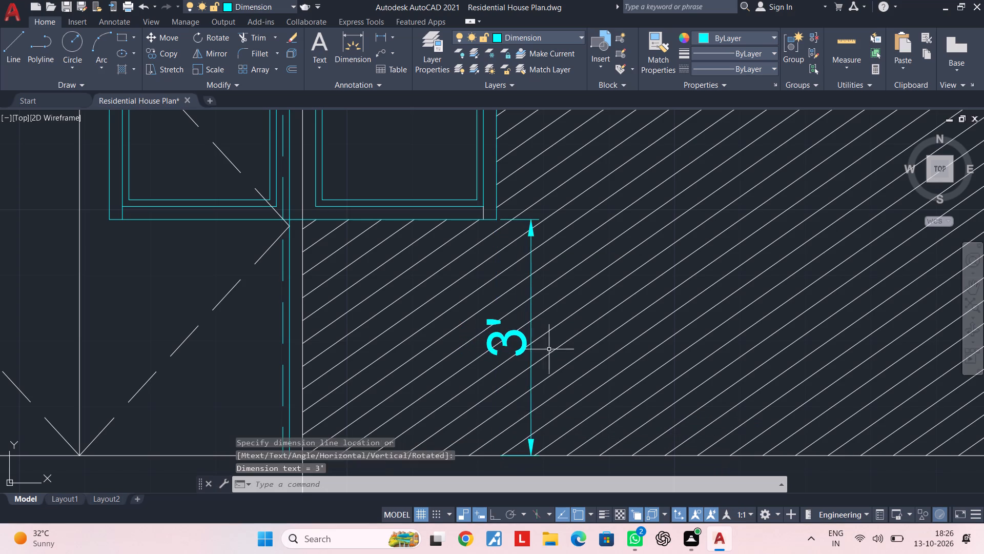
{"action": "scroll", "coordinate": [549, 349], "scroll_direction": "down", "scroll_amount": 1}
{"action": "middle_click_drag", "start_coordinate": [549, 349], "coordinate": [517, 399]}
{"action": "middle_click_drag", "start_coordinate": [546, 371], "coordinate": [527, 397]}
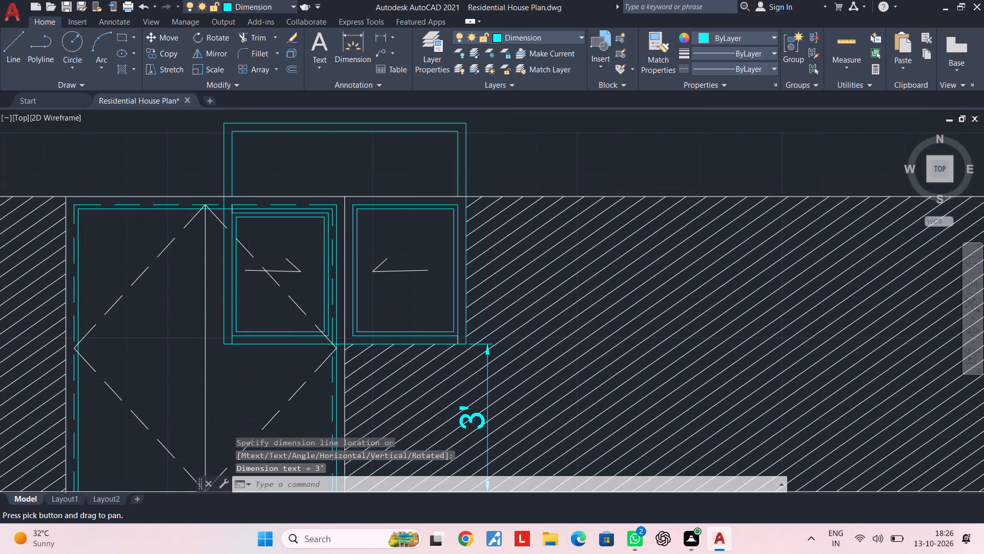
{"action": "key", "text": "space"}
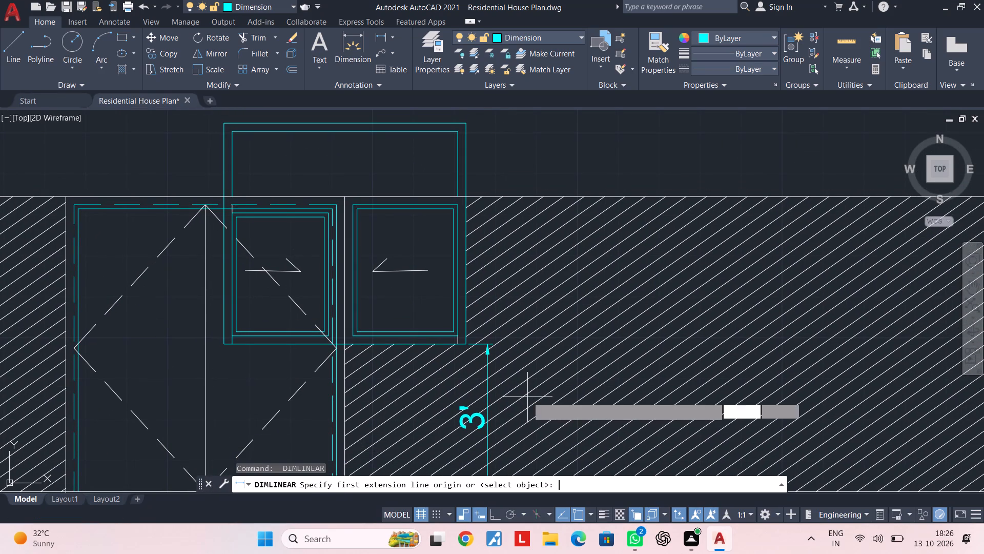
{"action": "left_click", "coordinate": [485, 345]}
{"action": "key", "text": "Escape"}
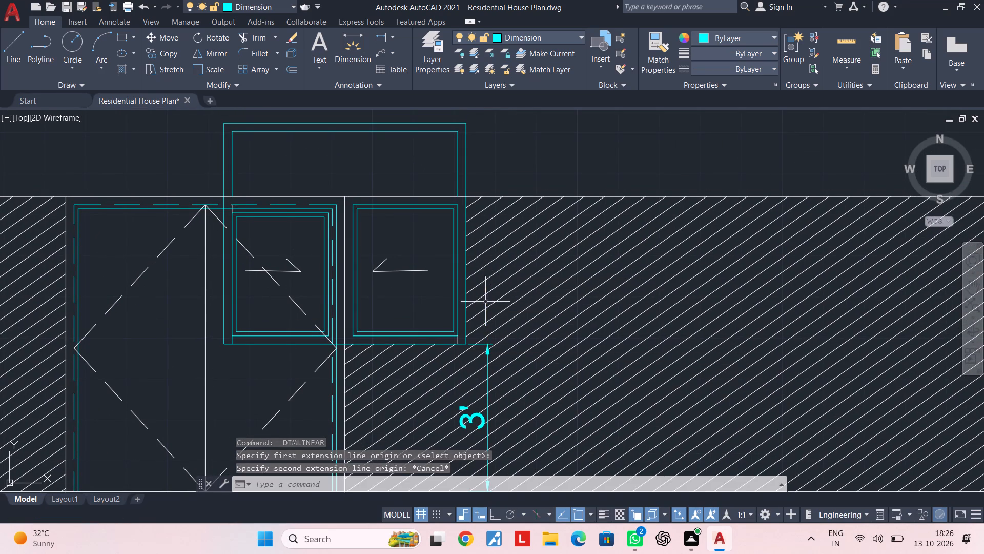
Turn on Ortho and dimension the ground-floor window's full height, aligning the dimension line with the sill-height dimension below.
{"action": "key", "text": "space"}
{"action": "left_click", "coordinate": [468, 347]}
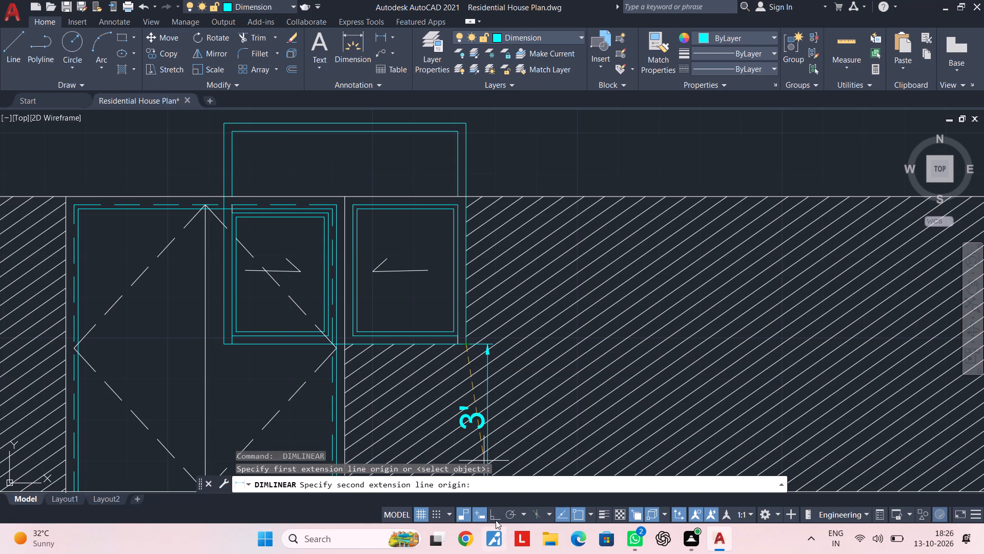
{"action": "left_click", "coordinate": [496, 517]}
{"action": "middle_click_drag", "start_coordinate": [491, 276], "coordinate": [488, 343]}
{"action": "left_click", "coordinate": [460, 189]}
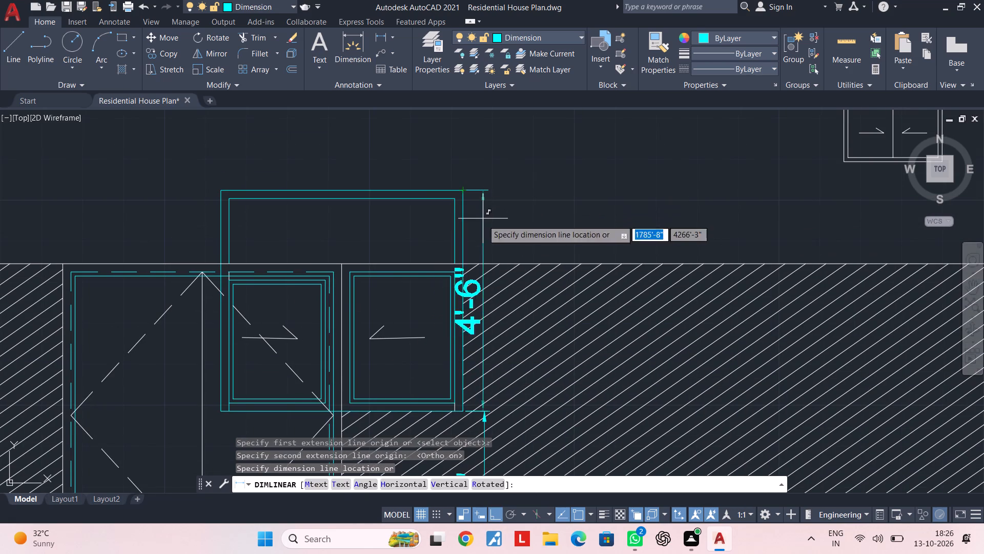
{"action": "left_click", "coordinate": [486, 411]}
Dimension the ground-floor window's full width, placing the linear dimension inside the transom panel.
{"action": "scroll", "coordinate": [536, 399], "scroll_direction": "down", "scroll_amount": 1}
{"action": "middle_click_drag", "start_coordinate": [540, 386], "coordinate": [559, 313]}
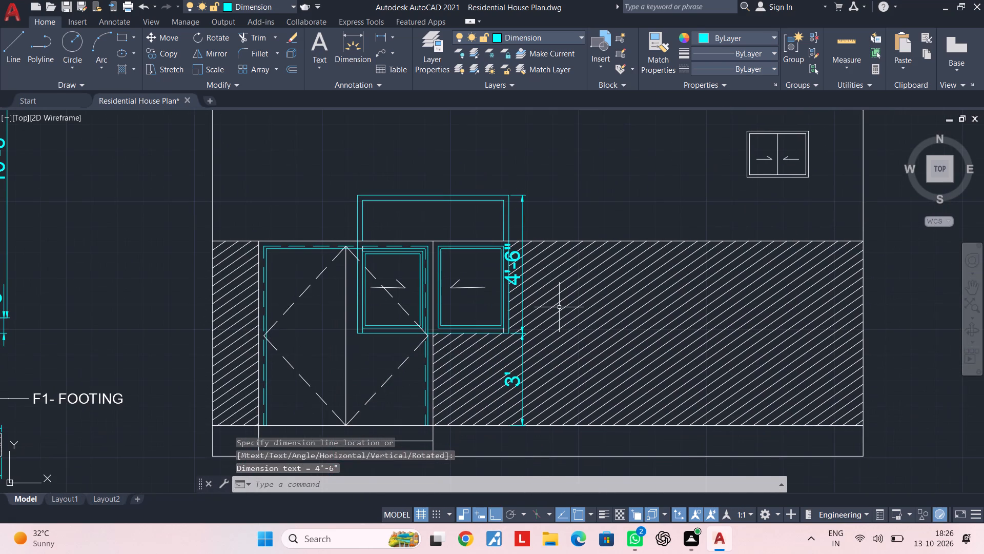
{"action": "middle_click_drag", "start_coordinate": [552, 352], "coordinate": [610, 352]}
{"action": "middle_click_drag", "start_coordinate": [490, 221], "coordinate": [506, 320]}
{"action": "key", "text": "space"}
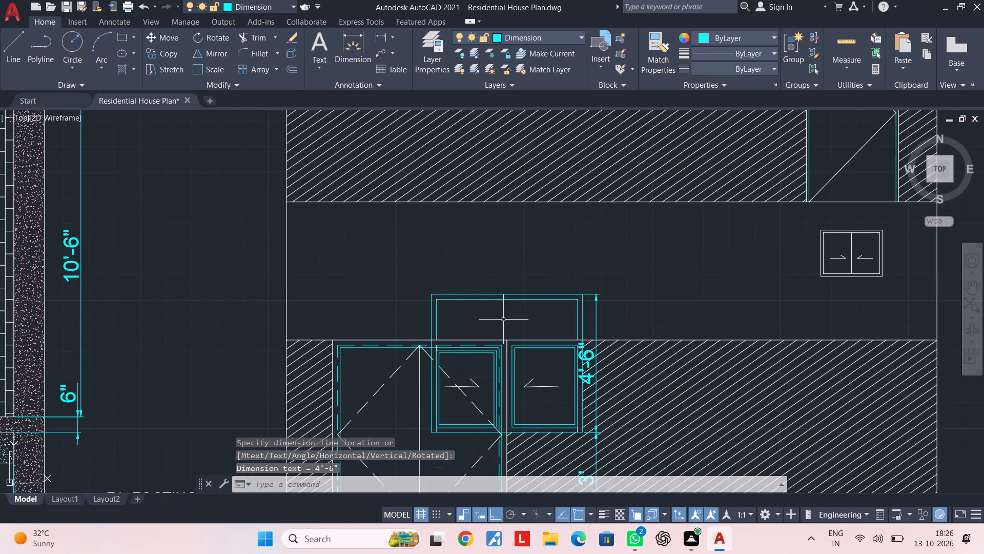
{"action": "scroll", "coordinate": [437, 316], "scroll_direction": "up", "scroll_amount": 3}
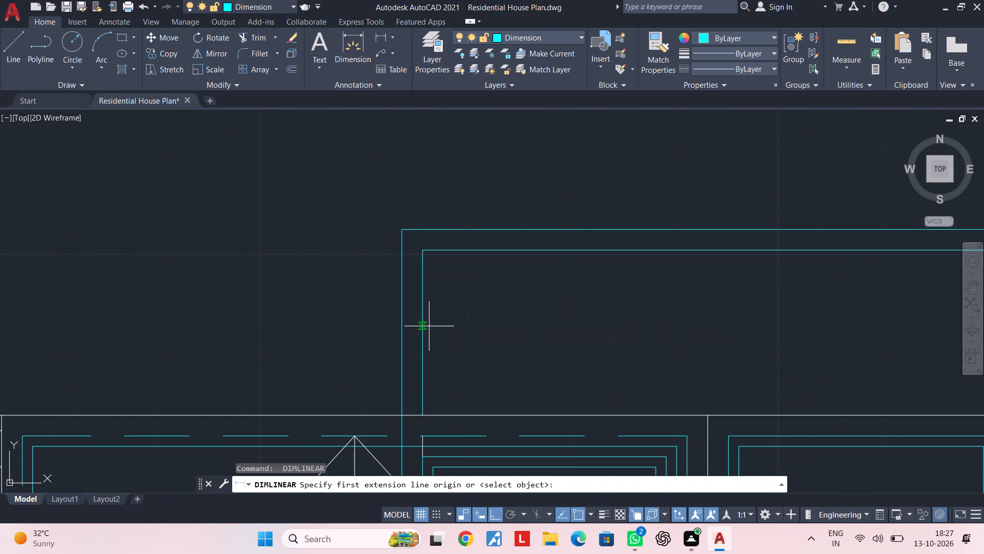
{"action": "left_click", "coordinate": [402, 328]}
{"action": "middle_click_drag", "start_coordinate": [645, 326], "coordinate": [347, 327]}
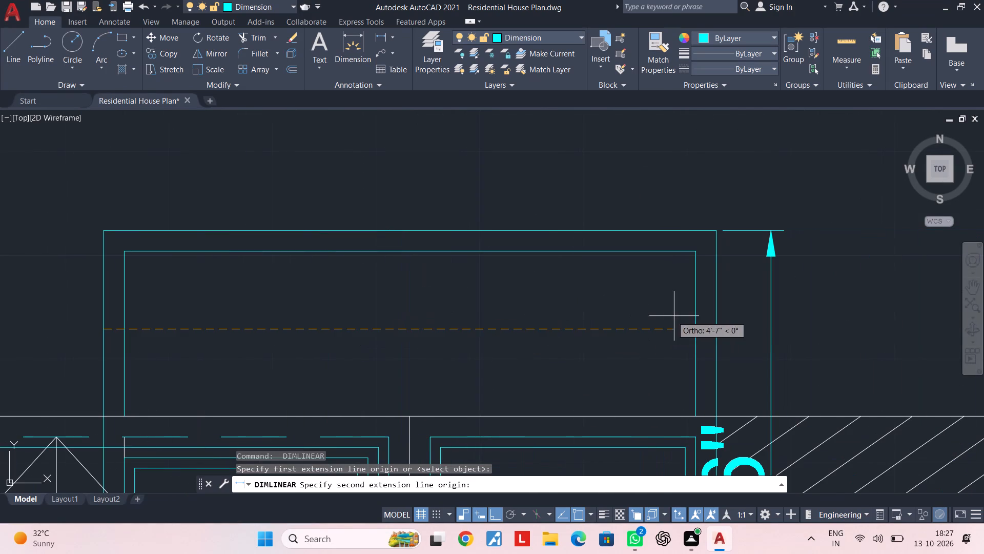
{"action": "left_click", "coordinate": [712, 330]}
{"action": "left_click", "coordinate": [698, 348]}
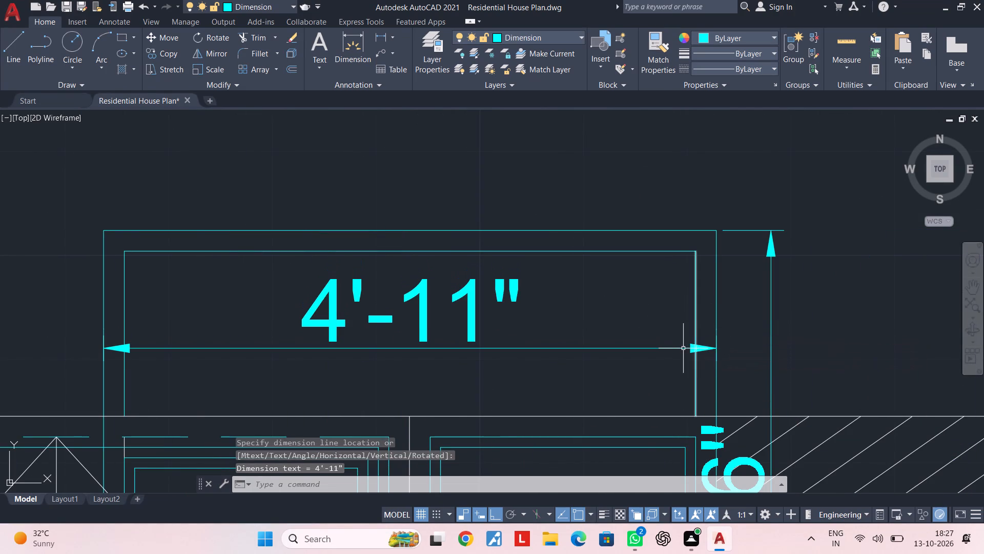
Dimension the ground-floor double door's width along the floor line, starting from the opening's left edge.
{"action": "scroll", "coordinate": [351, 227], "scroll_direction": "down", "scroll_amount": 3}
{"action": "middle_click_drag", "start_coordinate": [394, 268], "coordinate": [378, 179]}
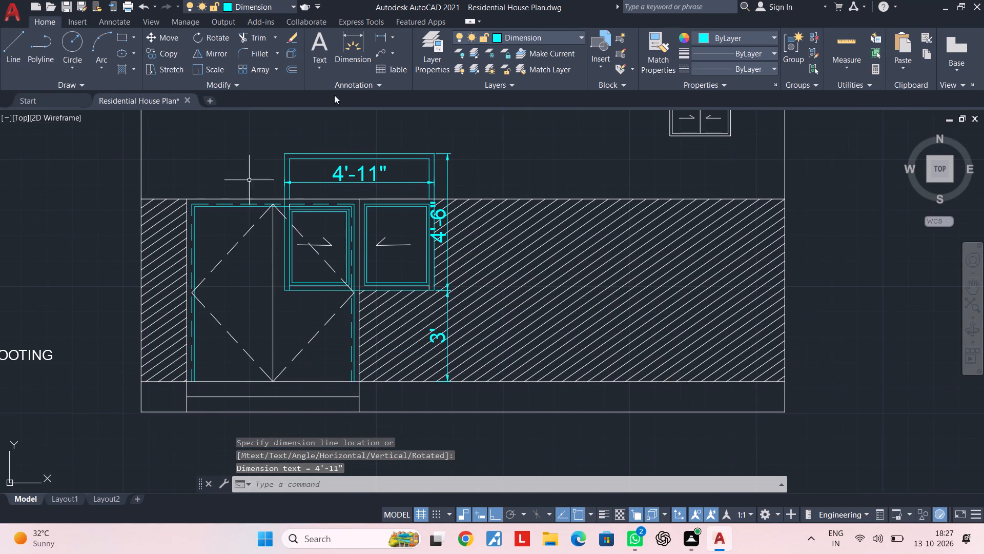
{"action": "middle_click_drag", "start_coordinate": [250, 304], "coordinate": [479, 299]}
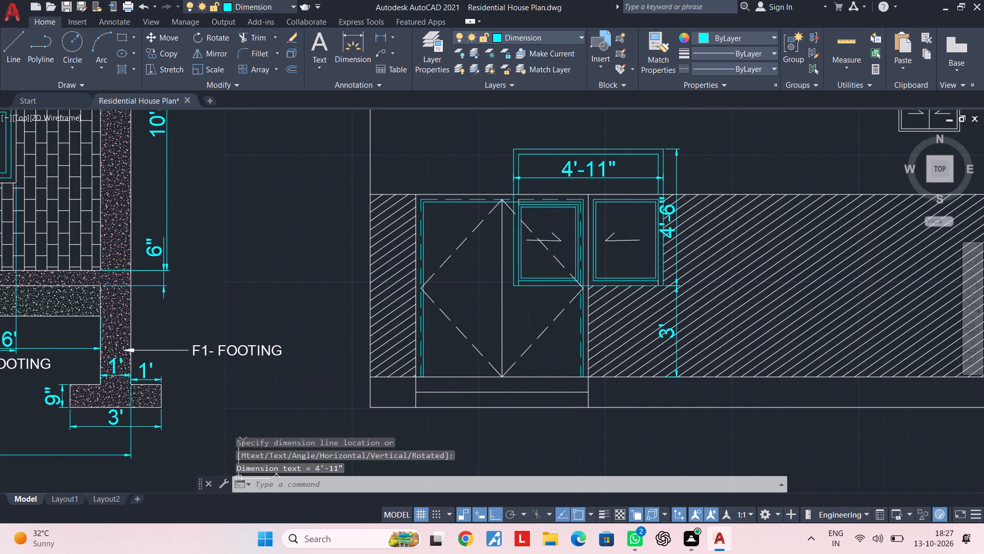
{"action": "middle_click_drag", "start_coordinate": [466, 307], "coordinate": [504, 307]}
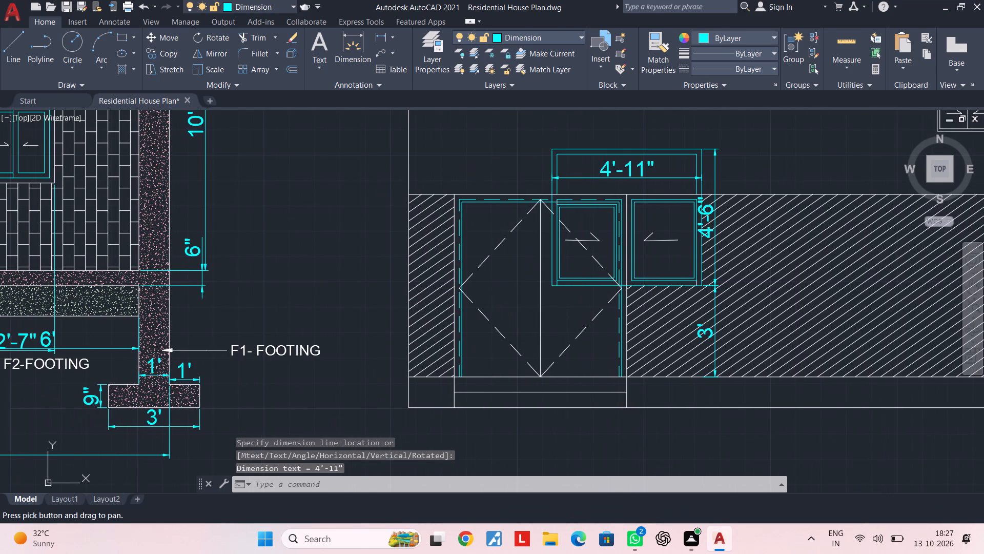
{"action": "middle_click_drag", "start_coordinate": [524, 331], "coordinate": [531, 307]}
{"action": "key", "text": "space"}
{"action": "scroll", "coordinate": [458, 365], "scroll_direction": "up", "scroll_amount": 1}
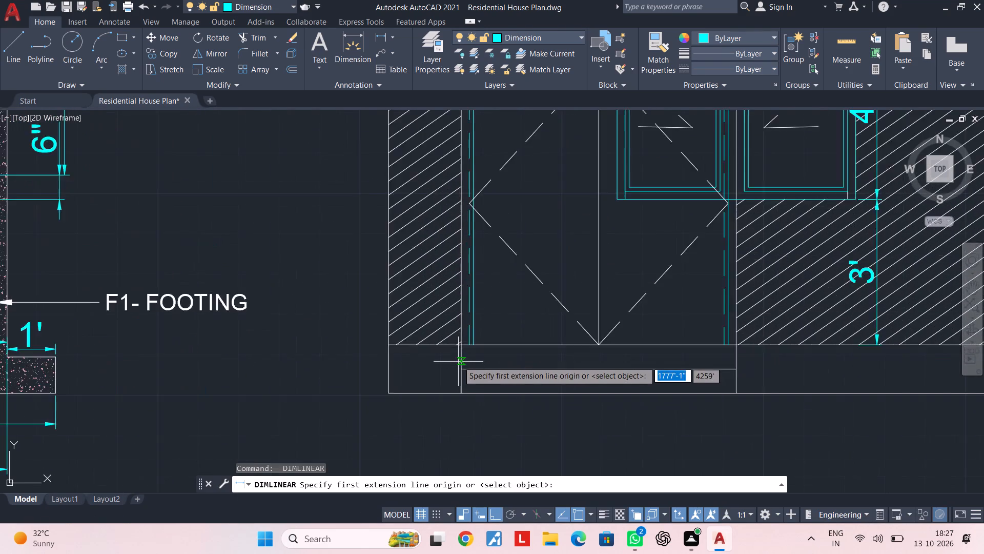
{"action": "scroll", "coordinate": [458, 361], "scroll_direction": "up", "scroll_amount": 1}
{"action": "left_click", "coordinate": [461, 341]}
{"action": "middle_click_drag", "start_coordinate": [610, 343], "coordinate": [391, 342]}
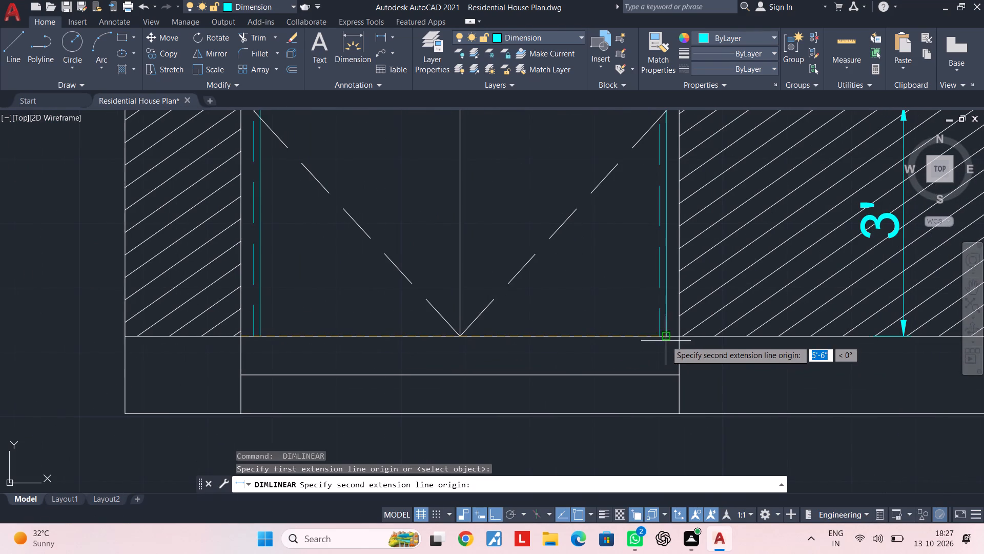
Complete the horizontal dimension across the full width of the ground-floor door opening, placing it below the entrance steps.
{"action": "left_click", "coordinate": [678, 334]}
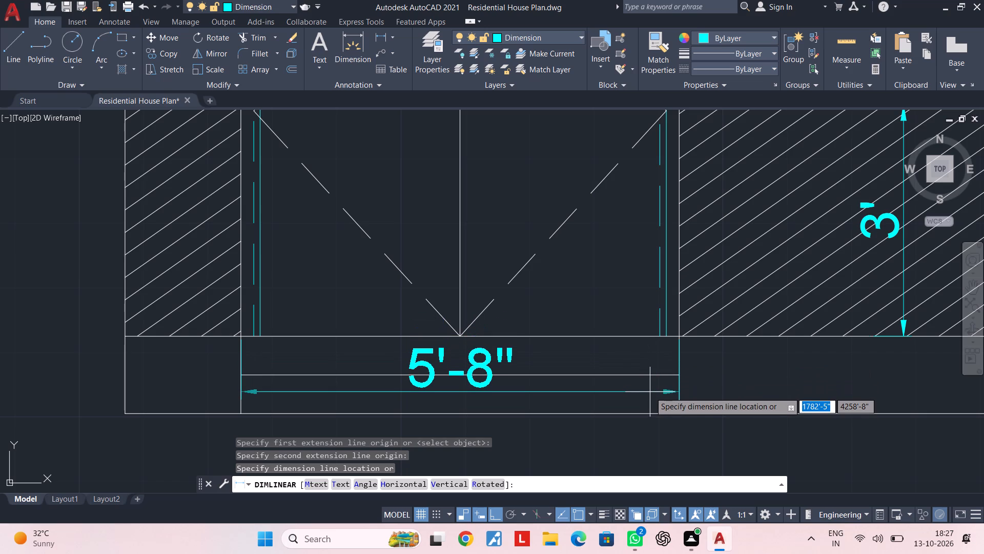
{"action": "middle_click_drag", "start_coordinate": [648, 406], "coordinate": [648, 265]}
{"action": "left_click", "coordinate": [645, 349]}
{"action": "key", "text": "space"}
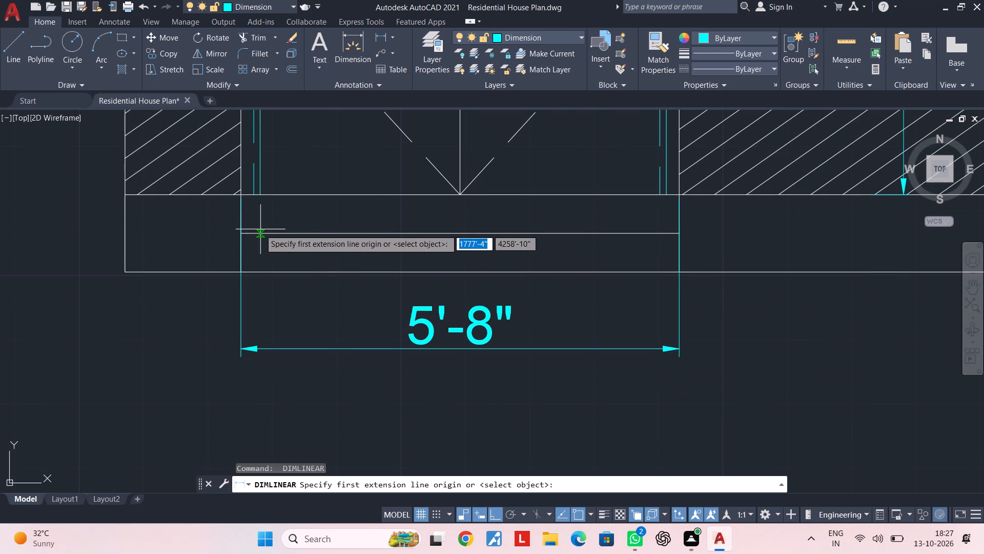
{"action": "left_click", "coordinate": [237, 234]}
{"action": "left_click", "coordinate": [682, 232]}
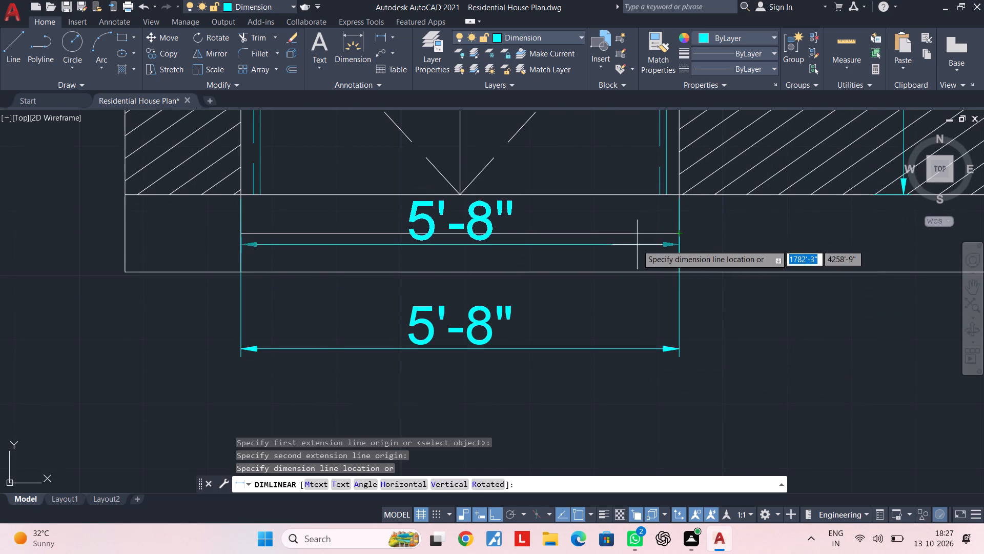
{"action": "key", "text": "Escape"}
Add a vertical linear dimension for the height of the lower entrance step beneath the door.
{"action": "key", "text": "space"}
{"action": "left_click", "coordinate": [588, 235]}
{"action": "left_click", "coordinate": [586, 271]}
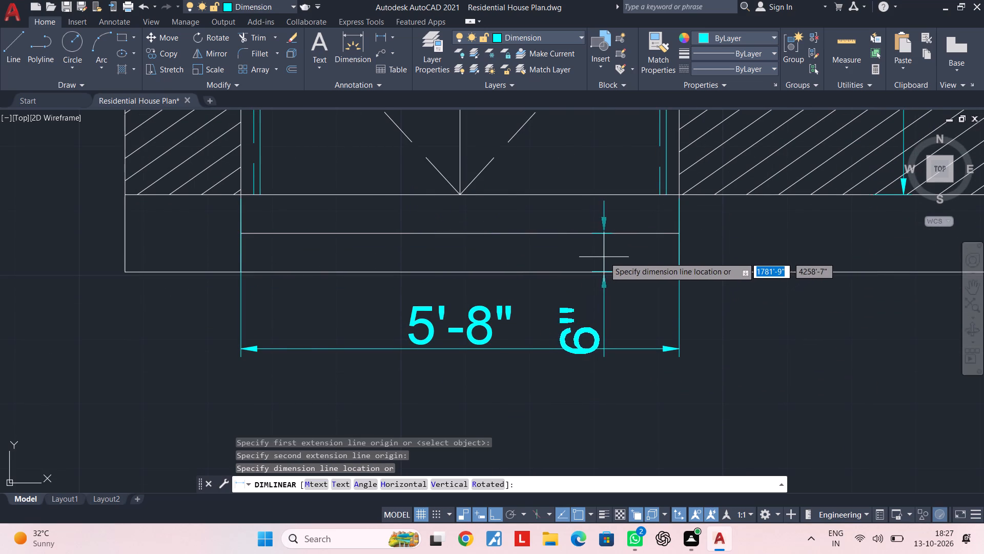
{"action": "left_click", "coordinate": [605, 256]}
{"action": "key", "text": "Escape"}
{"action": "key", "text": "Escape"}
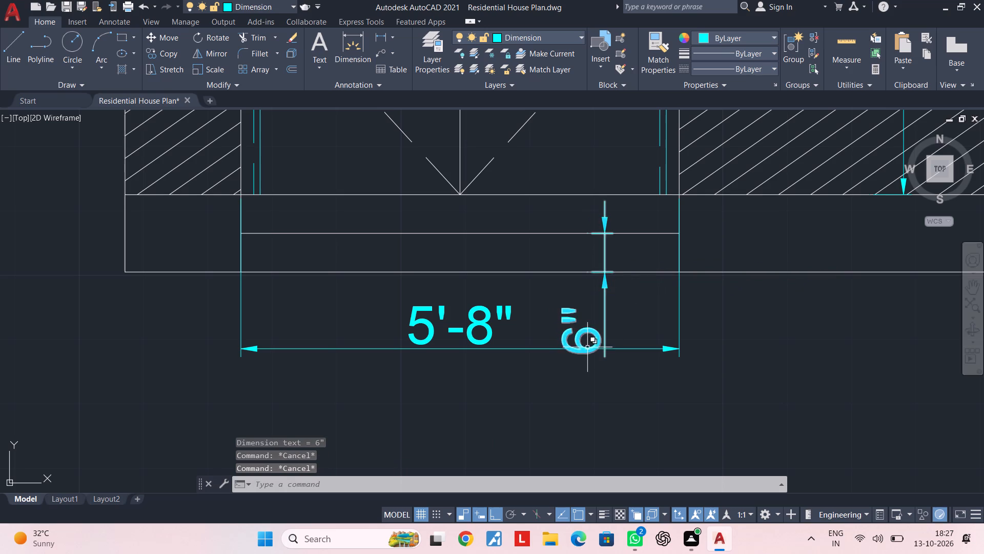
Move the lower entrance step's dimension text up so it sits midway beside its dimension line, between the step lines.
{"action": "left_click", "coordinate": [586, 348]}
{"action": "left_click", "coordinate": [580, 331]}
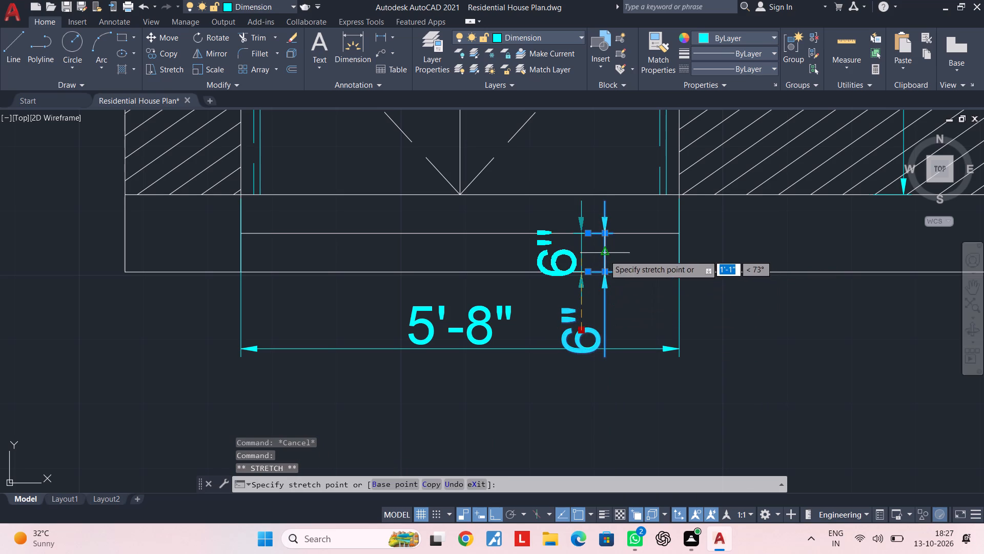
{"action": "left_click", "coordinate": [604, 255]}
{"action": "key", "text": "Escape"}
{"action": "scroll", "coordinate": [649, 266], "scroll_direction": "down", "scroll_amount": 2}
{"action": "middle_click_drag", "start_coordinate": [649, 266], "coordinate": [564, 280]}
{"action": "key", "text": "Escape"}
{"action": "key", "text": "Escape"}
{"action": "key", "text": "Escape"}
{"action": "key", "text": "Escape"}
{"action": "key", "text": "Escape"}
{"action": "key", "text": "Escape"}
{"action": "key", "text": "Escape"}
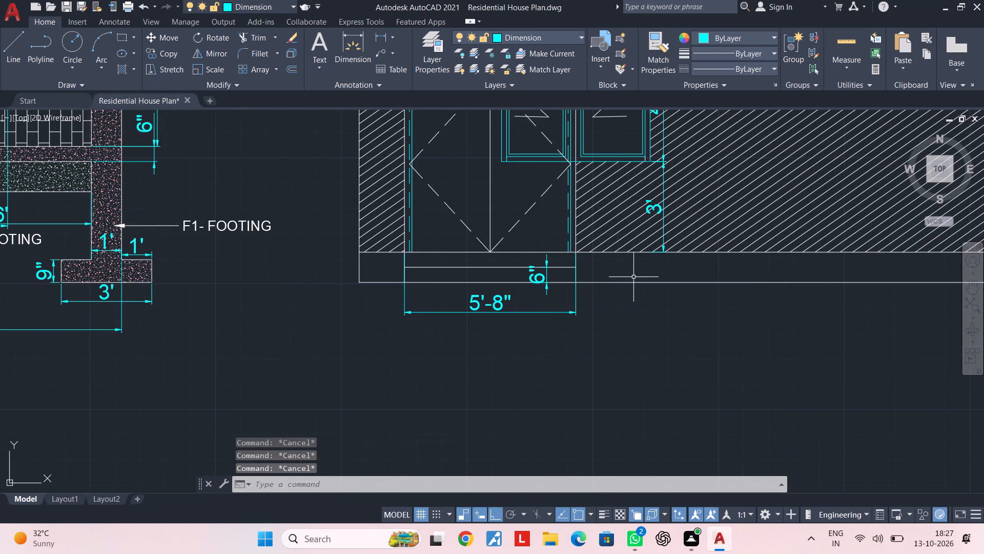
Add a horizontal linear dimension for the small ground-floor sliding window's width, placed just above its outer frame.
{"action": "scroll", "coordinate": [632, 277], "scroll_direction": "up", "scroll_amount": 1}
{"action": "middle_click_drag", "start_coordinate": [632, 277], "coordinate": [631, 303]}
{"action": "scroll", "coordinate": [618, 293], "scroll_direction": "down", "scroll_amount": 2}
{"action": "middle_click_drag", "start_coordinate": [618, 293], "coordinate": [582, 355]}
{"action": "middle_click_drag", "start_coordinate": [648, 207], "coordinate": [610, 276]}
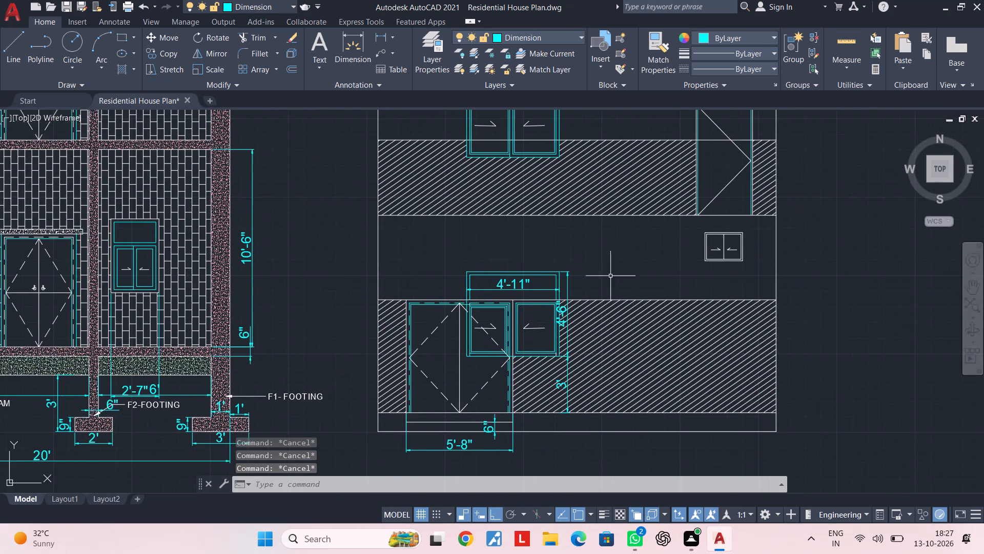
{"action": "middle_click_drag", "start_coordinate": [689, 269], "coordinate": [601, 272]}
{"action": "key", "text": "space"}
{"action": "scroll", "coordinate": [643, 235], "scroll_direction": "up", "scroll_amount": 3}
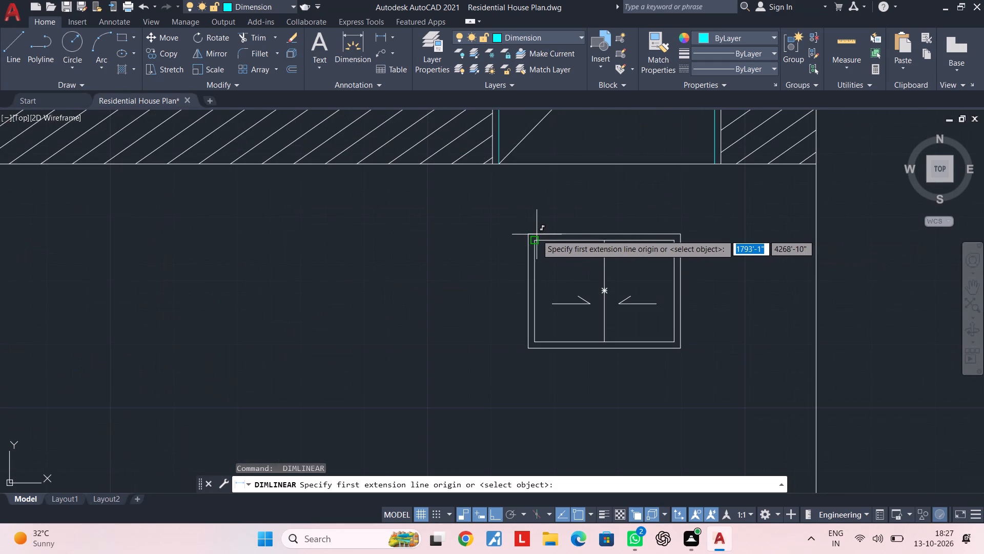
{"action": "left_click", "coordinate": [525, 234]}
{"action": "left_click", "coordinate": [680, 230]}
{"action": "left_click", "coordinate": [672, 219]}
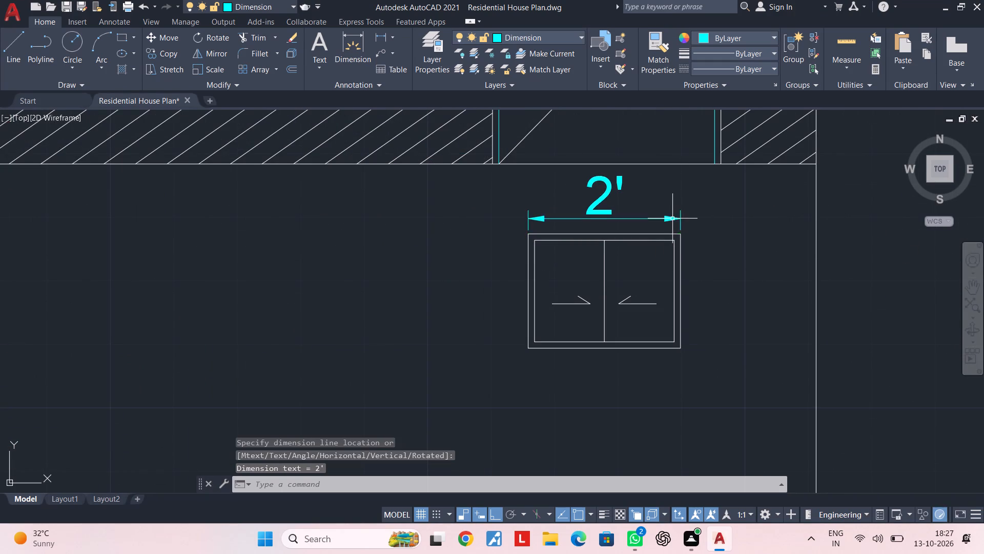
Add a vertical linear dimension for the small sliding window's height, placed outside the elevation's right wall edge.
{"action": "middle_click_drag", "start_coordinate": [704, 255], "coordinate": [658, 238]}
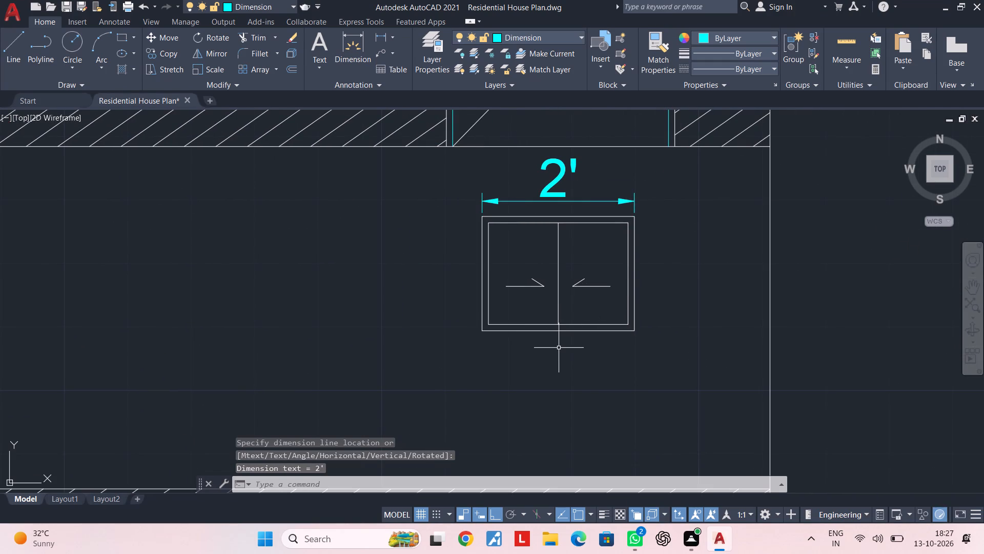
{"action": "middle_click_drag", "start_coordinate": [595, 342], "coordinate": [556, 347]}
{"action": "key", "text": "space"}
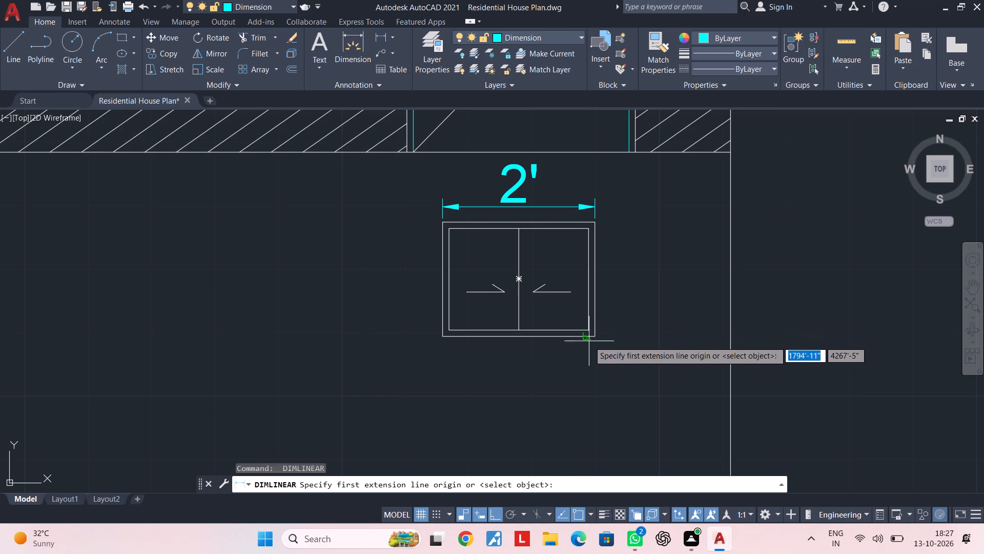
{"action": "left_click", "coordinate": [596, 336]}
{"action": "left_click", "coordinate": [595, 223]}
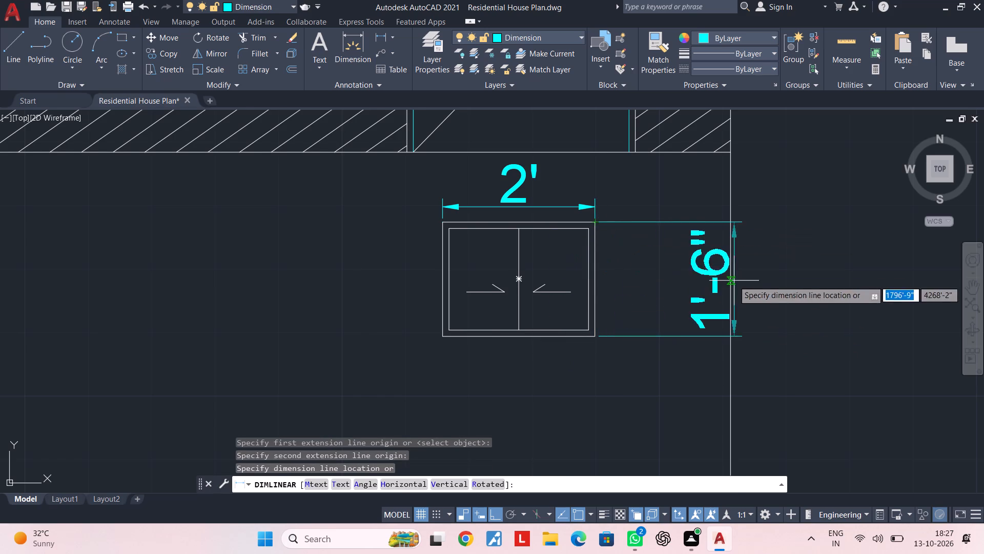
{"action": "middle_click_drag", "start_coordinate": [729, 279], "coordinate": [664, 280]}
{"action": "left_click", "coordinate": [763, 268]}
Add a vertical linear dimension for the plinth height at the elevation's lower right corner, outside the wall.
{"action": "scroll", "coordinate": [818, 317], "scroll_direction": "down", "scroll_amount": 2}
{"action": "middle_click_drag", "start_coordinate": [815, 316], "coordinate": [707, 236]}
{"action": "middle_click_drag", "start_coordinate": [695, 334], "coordinate": [639, 292]}
{"action": "scroll", "coordinate": [655, 301], "scroll_direction": "down", "scroll_amount": 1}
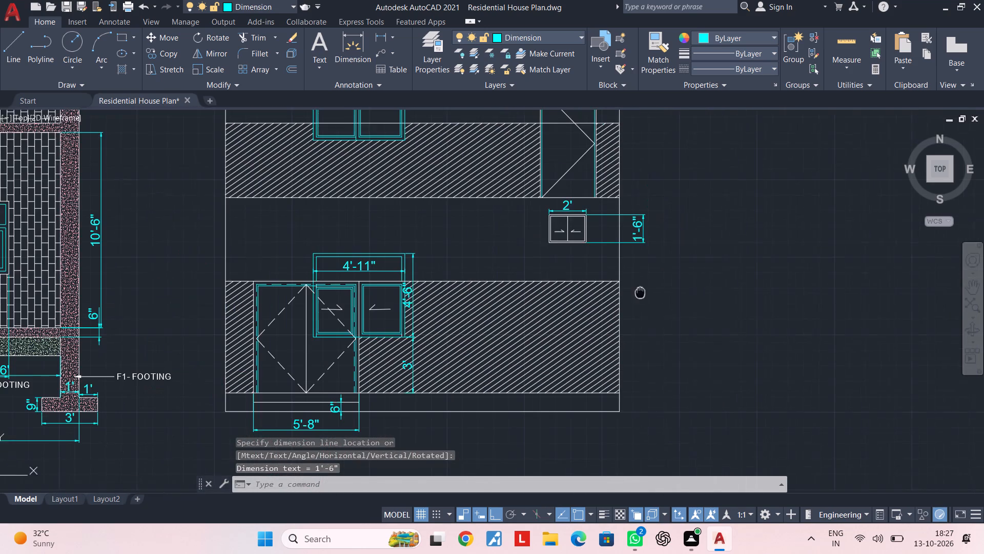
{"action": "middle_click_drag", "start_coordinate": [639, 292], "coordinate": [638, 291]}
{"action": "key", "text": "space"}
{"action": "middle_click_drag", "start_coordinate": [657, 318], "coordinate": [631, 259]}
{"action": "scroll", "coordinate": [595, 332], "scroll_direction": "up", "scroll_amount": 1}
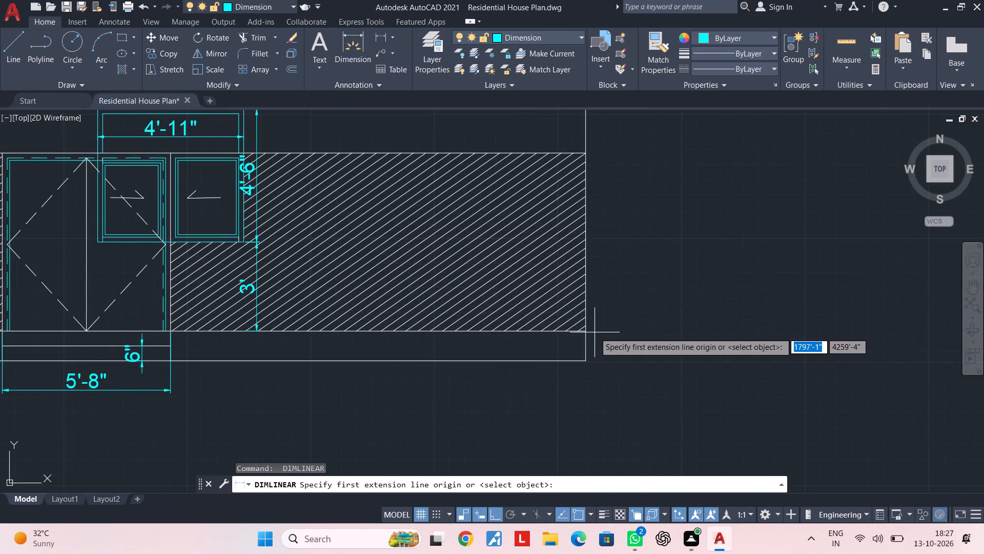
{"action": "scroll", "coordinate": [594, 346], "scroll_direction": "up", "scroll_amount": 1}
{"action": "left_click", "coordinate": [578, 369]}
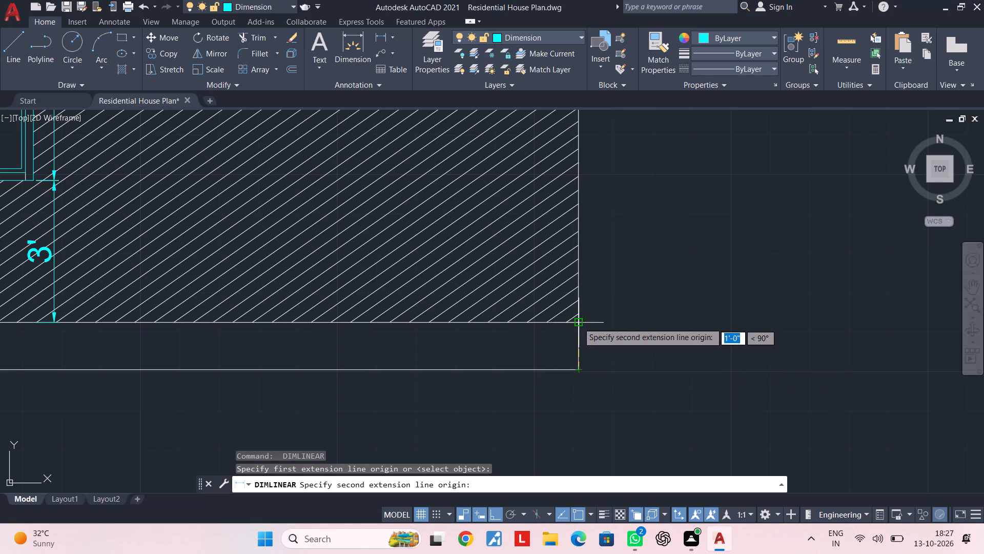
{"action": "left_click", "coordinate": [579, 322]}
{"action": "left_click", "coordinate": [646, 333]}
Add a vertical dimension for the ground-floor hatched wall band's height, aligned directly above the plinth dimension.
{"action": "key", "text": "space"}
{"action": "left_click", "coordinate": [579, 322]}
{"action": "scroll", "coordinate": [586, 308], "scroll_direction": "down", "scroll_amount": 2}
{"action": "middle_click_drag", "start_coordinate": [579, 283], "coordinate": [581, 354]}
{"action": "scroll", "coordinate": [581, 299], "scroll_direction": "up", "scroll_amount": 1}
{"action": "left_click", "coordinate": [587, 261]}
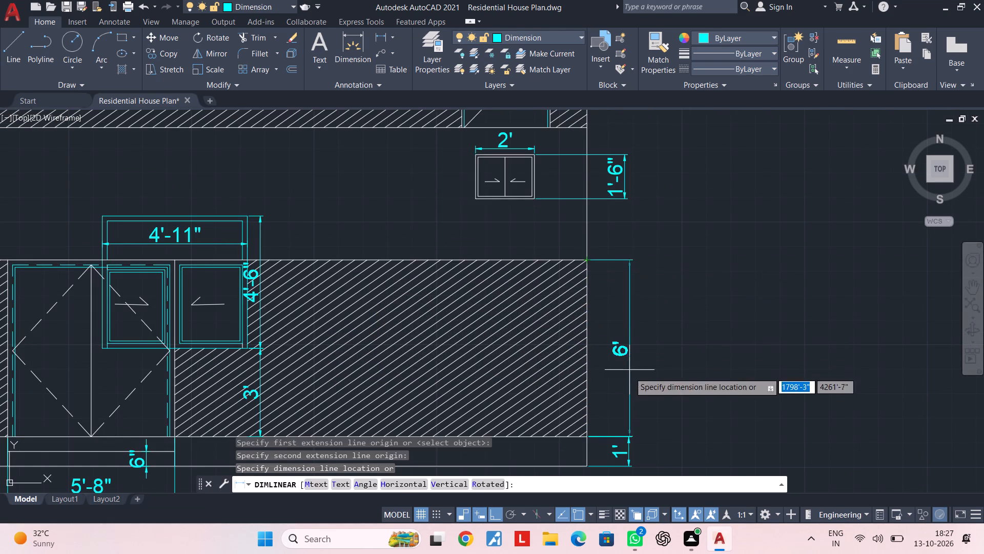
{"action": "left_click", "coordinate": [626, 438]}
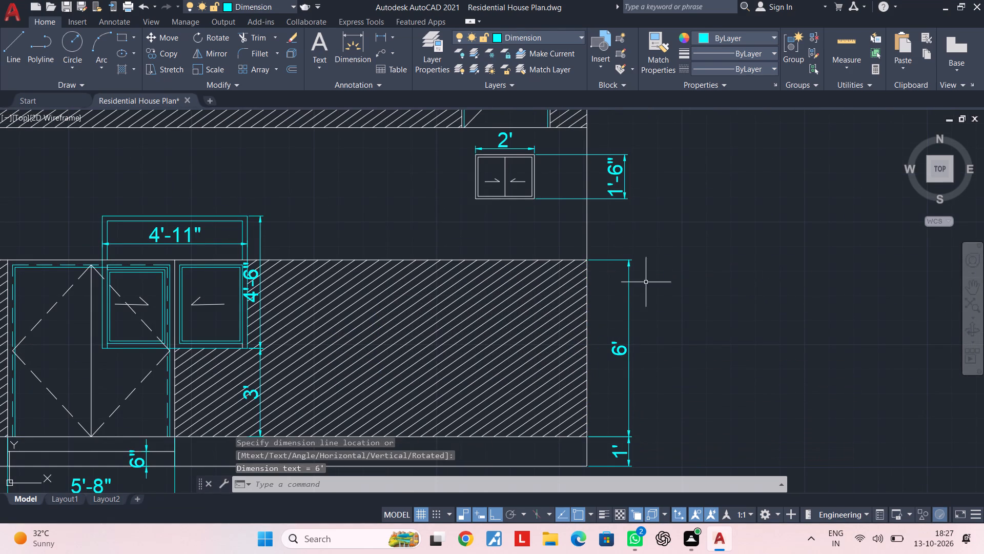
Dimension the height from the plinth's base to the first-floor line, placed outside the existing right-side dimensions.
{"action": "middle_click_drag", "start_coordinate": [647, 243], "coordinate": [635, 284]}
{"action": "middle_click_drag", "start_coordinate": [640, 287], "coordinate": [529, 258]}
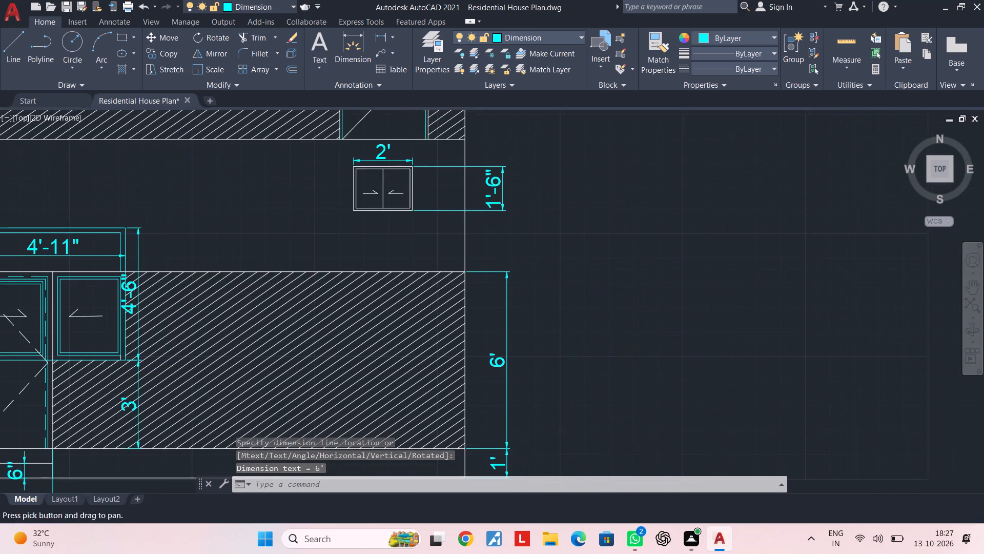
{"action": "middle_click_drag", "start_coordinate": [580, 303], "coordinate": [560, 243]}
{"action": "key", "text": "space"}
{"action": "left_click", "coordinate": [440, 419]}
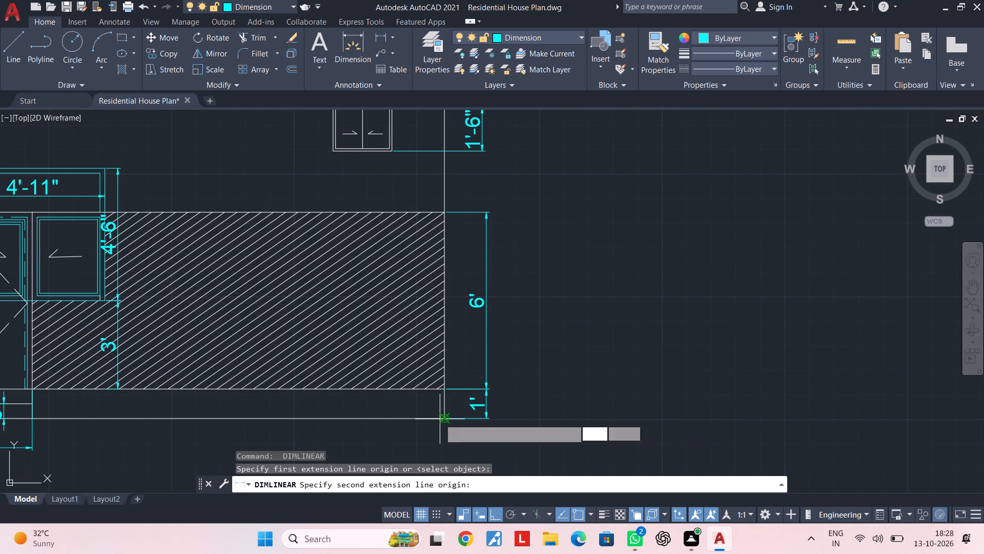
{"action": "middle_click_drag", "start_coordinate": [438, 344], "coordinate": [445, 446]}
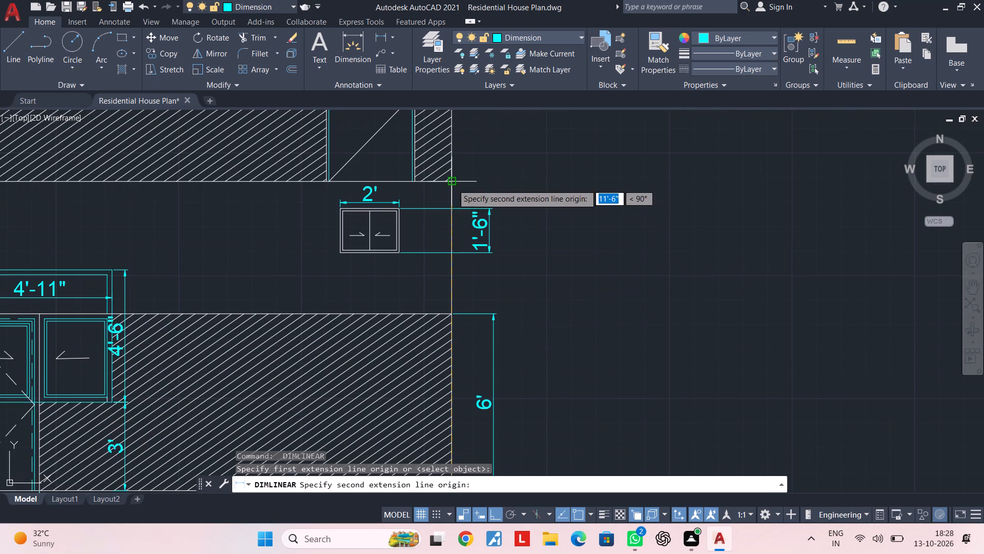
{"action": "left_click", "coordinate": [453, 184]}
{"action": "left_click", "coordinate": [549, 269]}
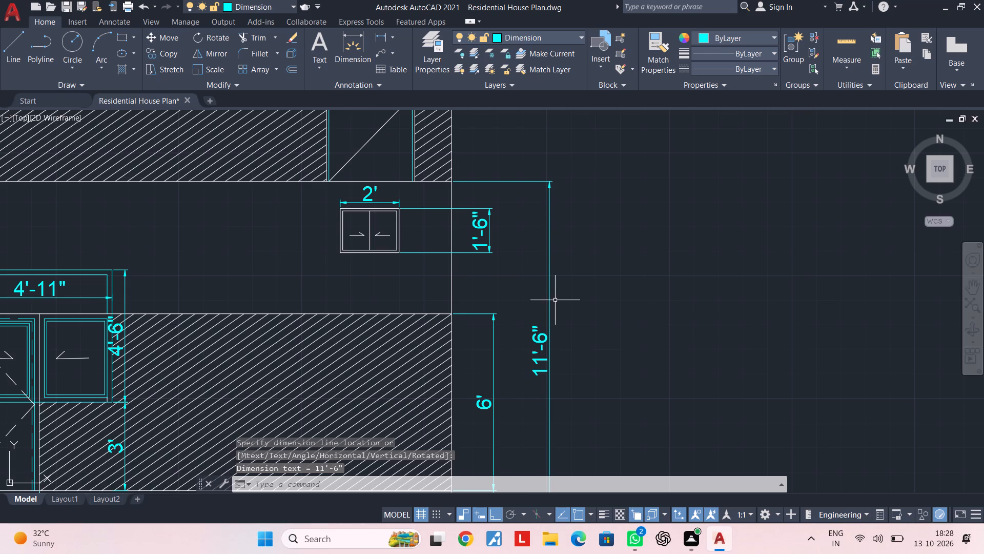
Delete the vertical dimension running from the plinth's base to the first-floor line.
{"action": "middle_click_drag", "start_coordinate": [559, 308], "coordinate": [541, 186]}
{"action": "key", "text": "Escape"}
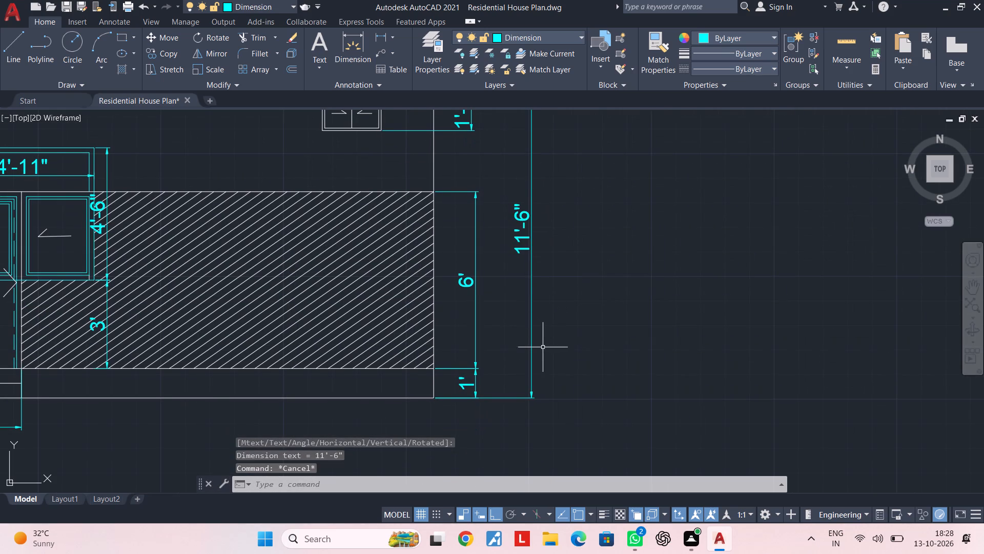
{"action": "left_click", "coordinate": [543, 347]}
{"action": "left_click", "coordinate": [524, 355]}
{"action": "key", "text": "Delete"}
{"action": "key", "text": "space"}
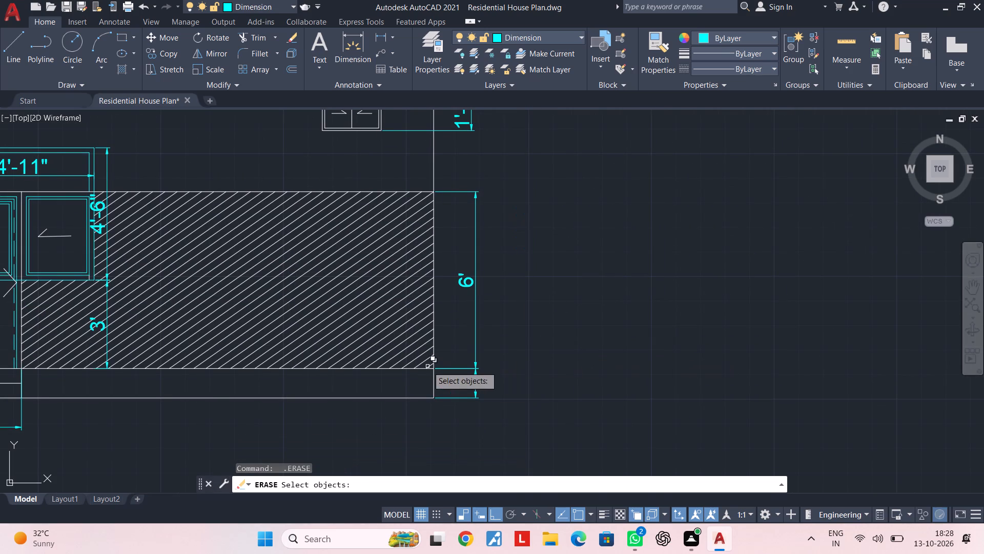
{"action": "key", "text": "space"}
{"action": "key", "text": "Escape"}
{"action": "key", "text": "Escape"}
Add a vertical linear dimension from the plinth's top to the first-floor line, placed outside the existing right-side dimensions.
{"action": "left_click", "coordinate": [381, 39]}
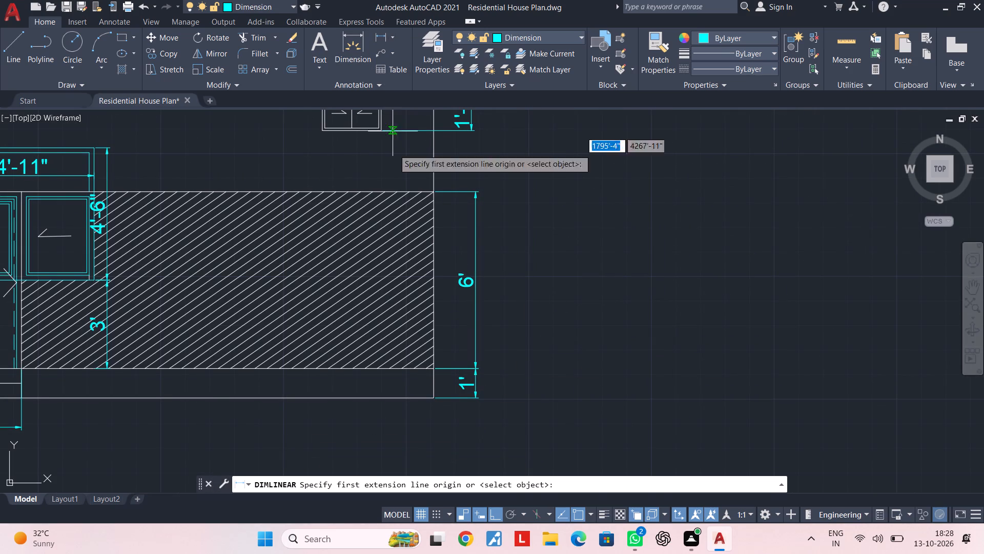
{"action": "left_click", "coordinate": [430, 369]}
{"action": "scroll", "coordinate": [427, 150], "scroll_direction": "down", "scroll_amount": 1}
{"action": "middle_click_drag", "start_coordinate": [427, 150], "coordinate": [416, 262]}
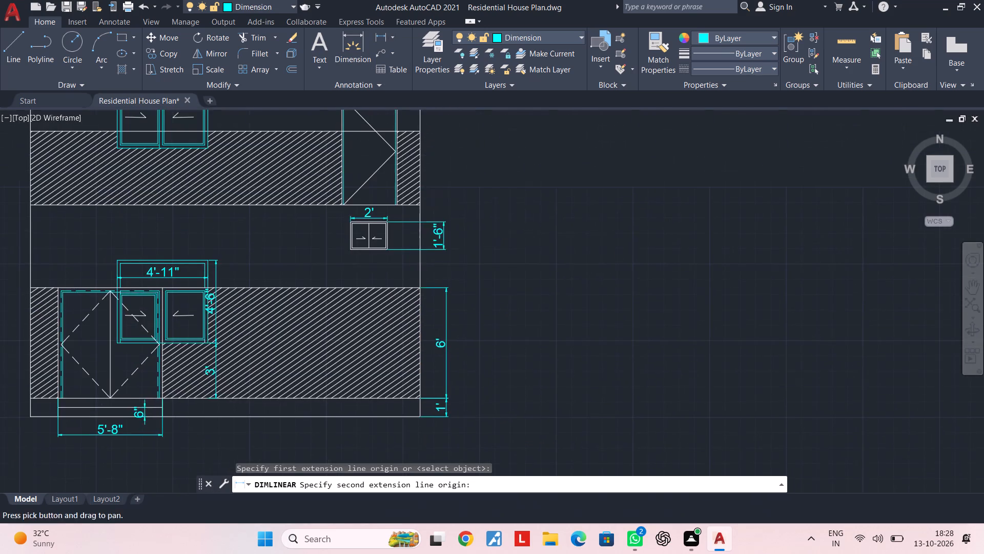
{"action": "scroll", "coordinate": [415, 187], "scroll_direction": "up", "scroll_amount": 2}
{"action": "left_click", "coordinate": [420, 223]}
{"action": "scroll", "coordinate": [532, 254], "scroll_direction": "down", "scroll_amount": 2}
{"action": "middle_click_drag", "start_coordinate": [532, 254], "coordinate": [514, 228]}
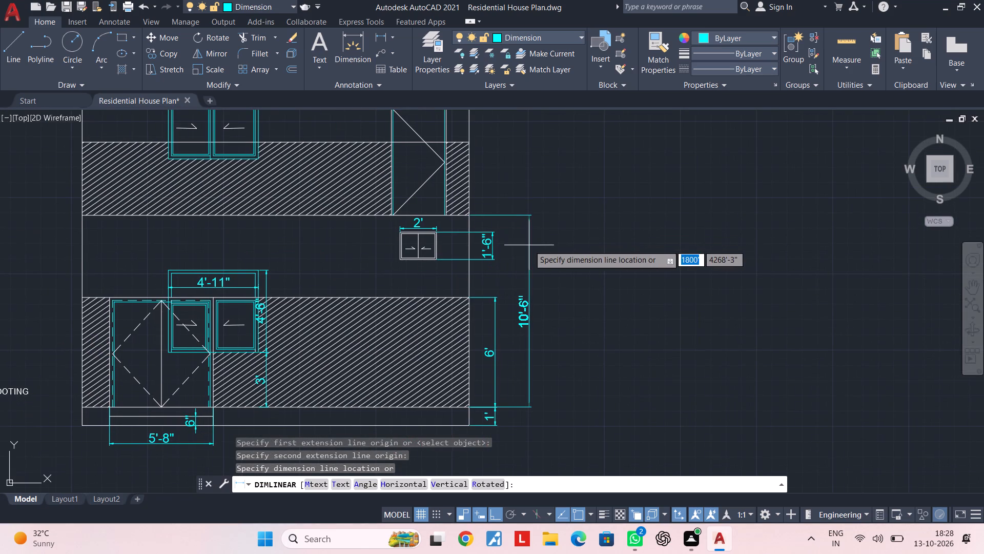
{"action": "left_click", "coordinate": [529, 245]}
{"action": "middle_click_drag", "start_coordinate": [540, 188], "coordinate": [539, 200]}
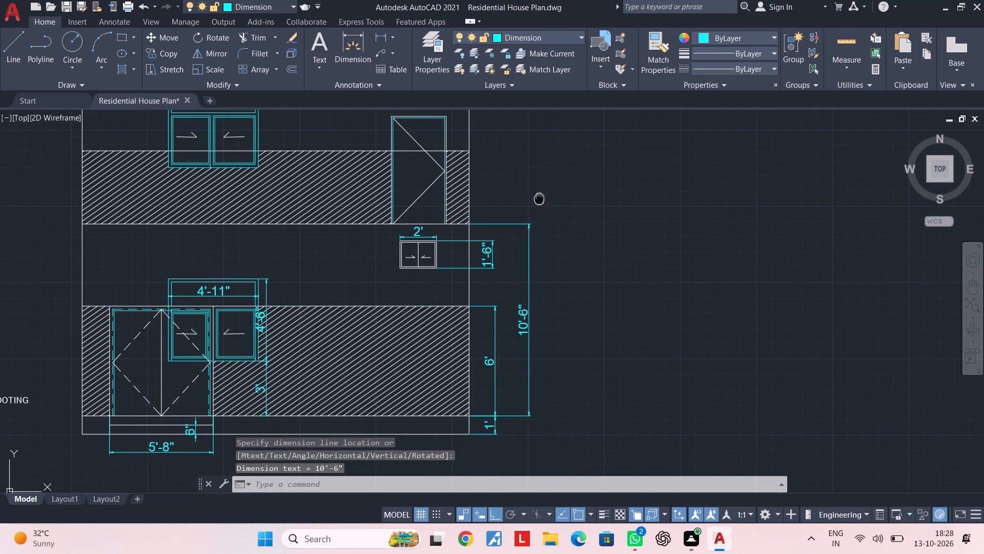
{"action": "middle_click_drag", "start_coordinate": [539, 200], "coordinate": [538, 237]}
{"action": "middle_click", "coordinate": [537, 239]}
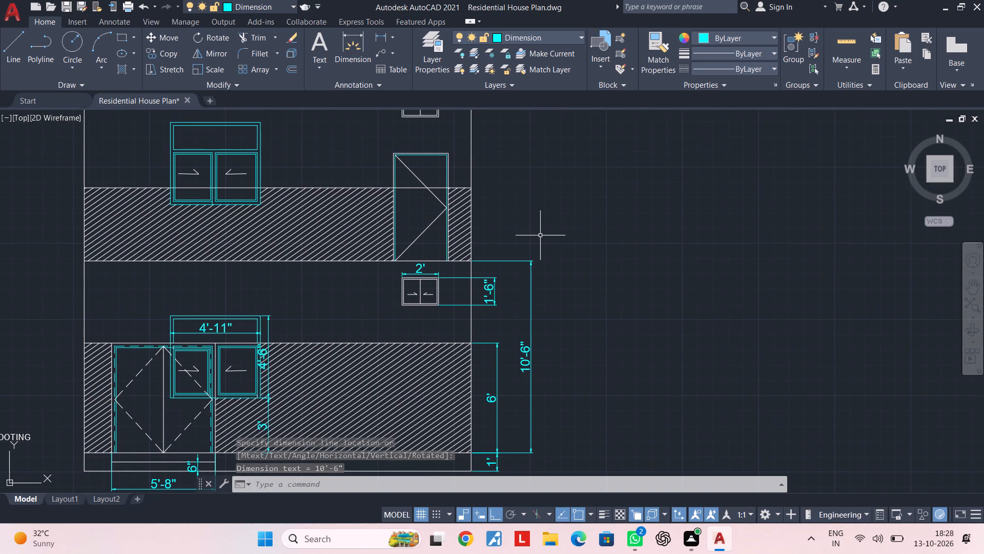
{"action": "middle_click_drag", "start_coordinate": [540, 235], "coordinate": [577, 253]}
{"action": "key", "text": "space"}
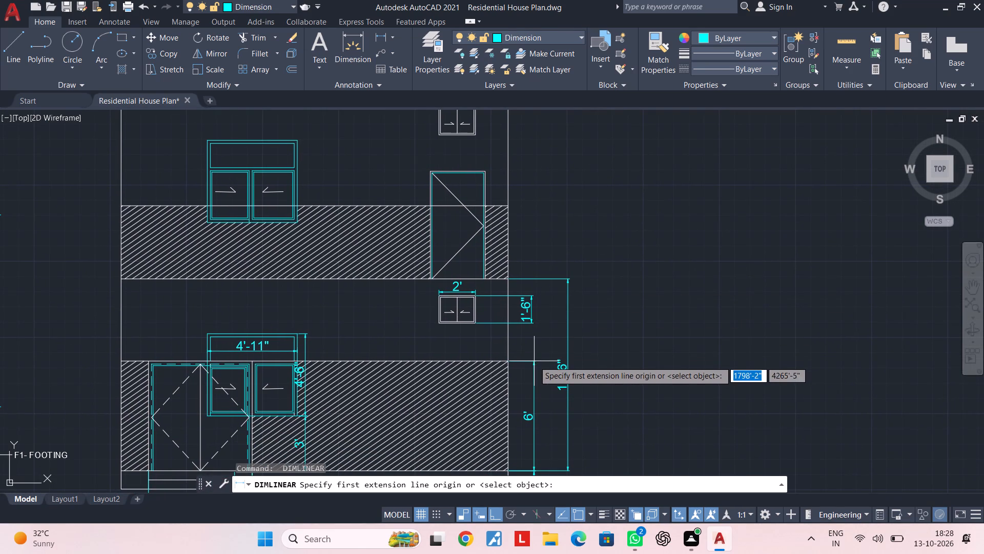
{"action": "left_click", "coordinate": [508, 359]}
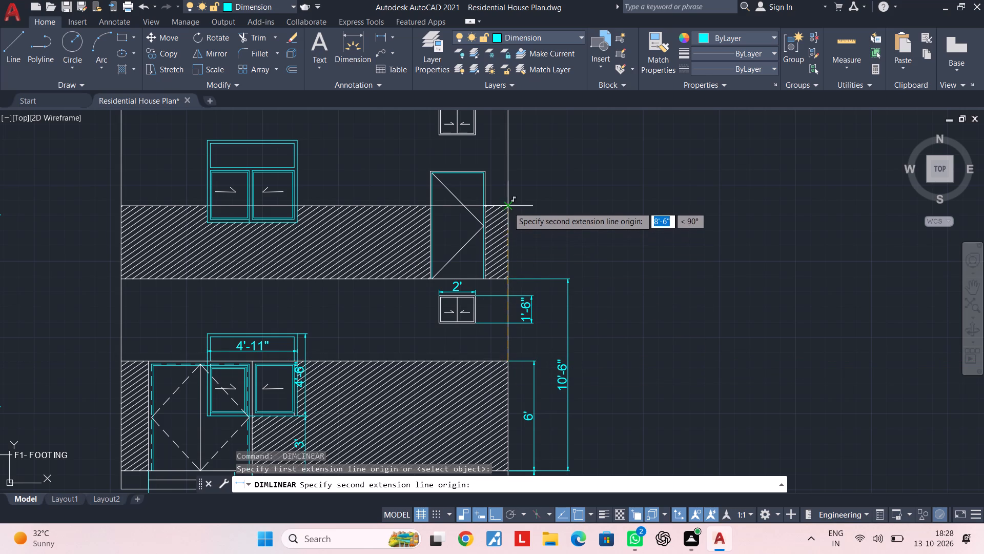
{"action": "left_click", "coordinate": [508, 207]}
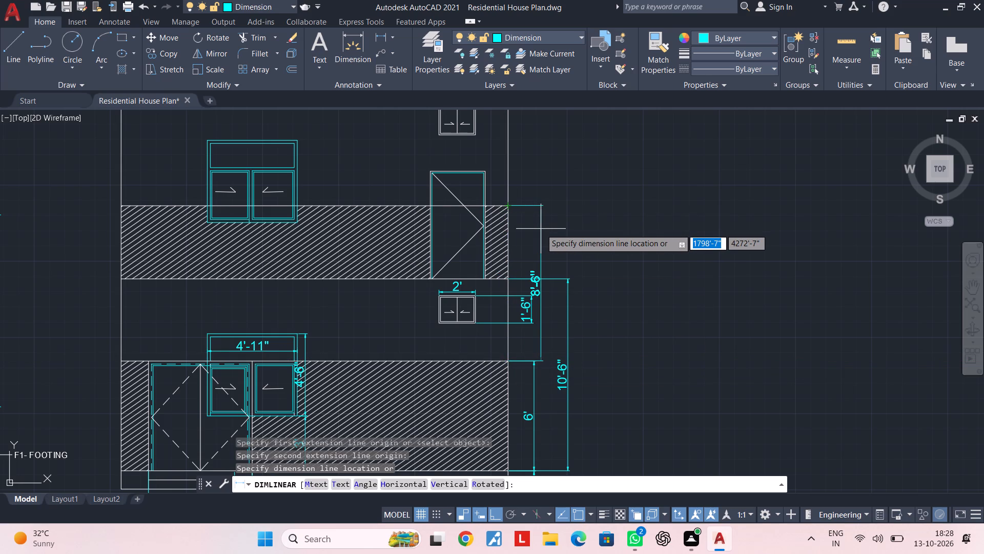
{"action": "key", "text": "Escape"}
Add a vertical dimension for the plain wall band between the ground-floor hatching and the first-floor line, aligned above the hatched band's dimension.
{"action": "key", "text": "space"}
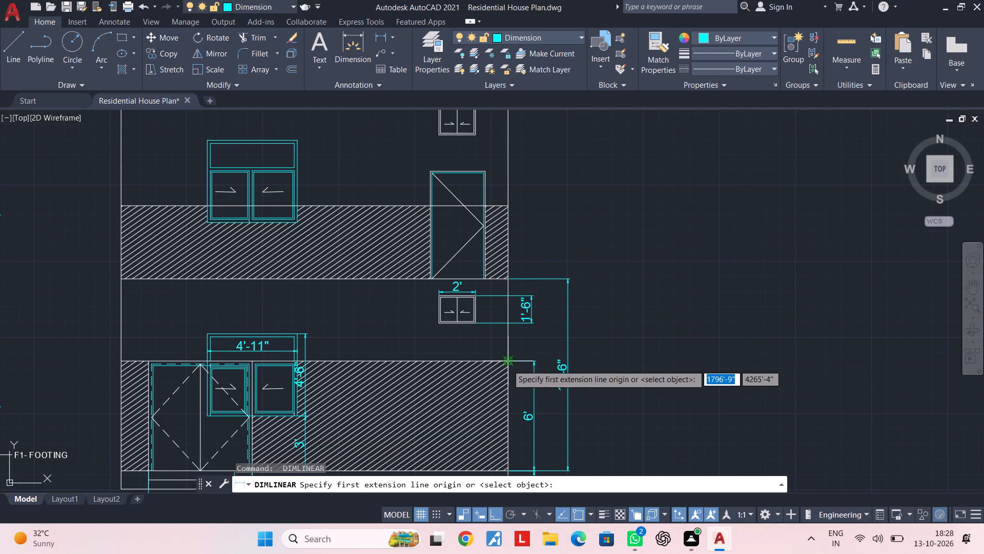
{"action": "left_click", "coordinate": [507, 363]}
{"action": "left_click", "coordinate": [507, 281]}
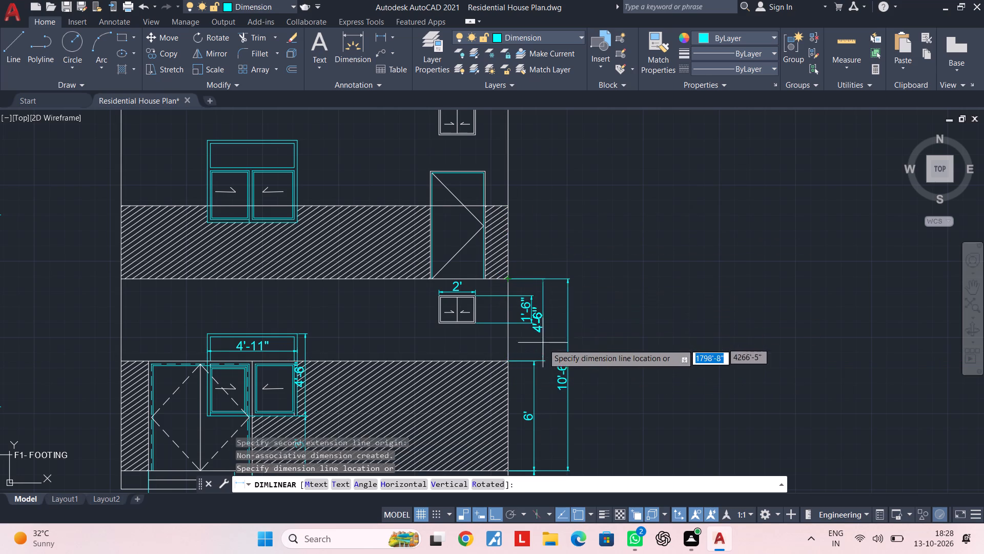
{"action": "scroll", "coordinate": [537, 362], "scroll_direction": "up", "scroll_amount": 2}
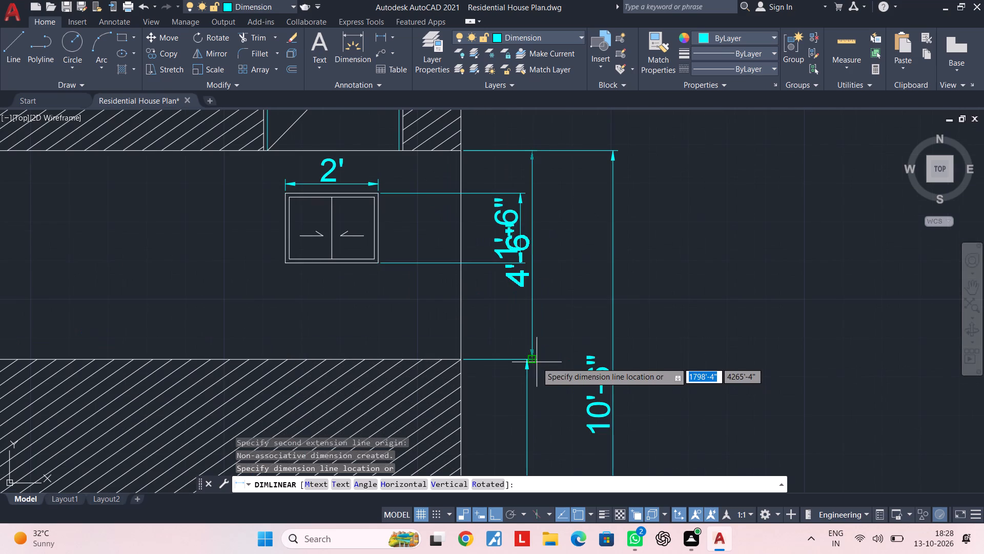
{"action": "left_click", "coordinate": [526, 361]}
{"action": "key", "text": "Escape"}
{"action": "key", "text": "Escape"}
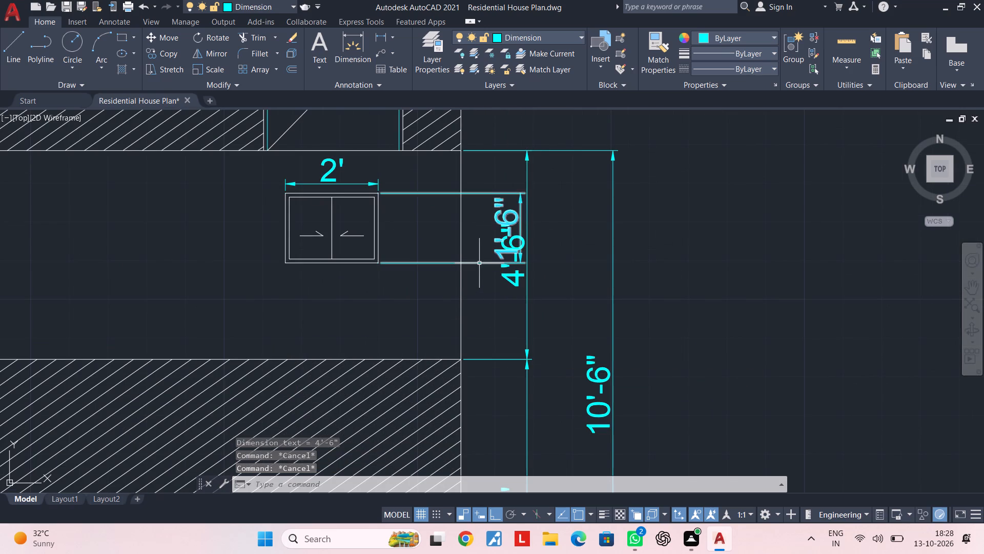
Delete the lower small window's height dimension that overlaps the plain wall band's dimension.
{"action": "left_click", "coordinate": [479, 263]}
{"action": "key", "text": "Delete"}
{"action": "key", "text": "space"}
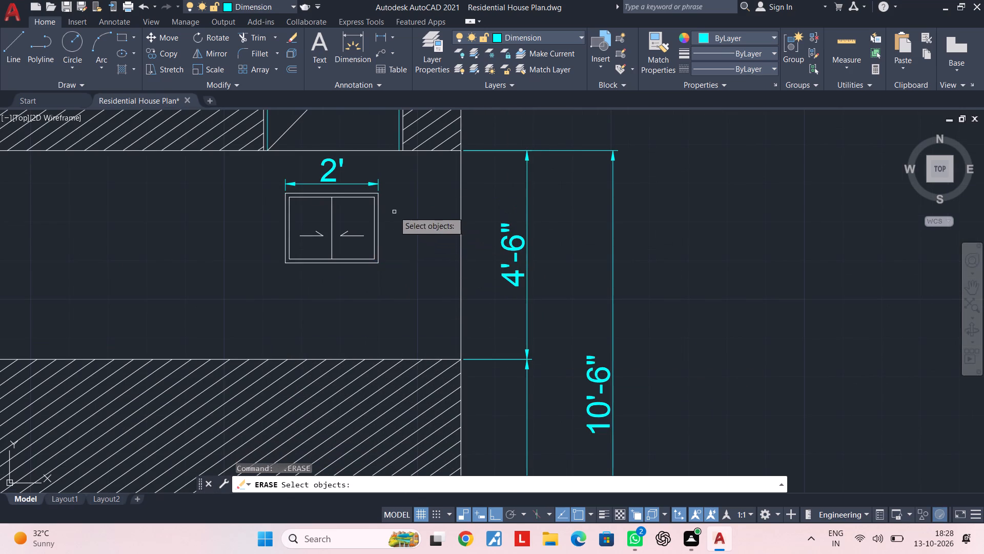
{"action": "key", "text": "Escape"}
Add a vertical linear dimension for the lower small window's height, placed on the outer floor-height dimension line.
{"action": "left_click", "coordinate": [377, 38]}
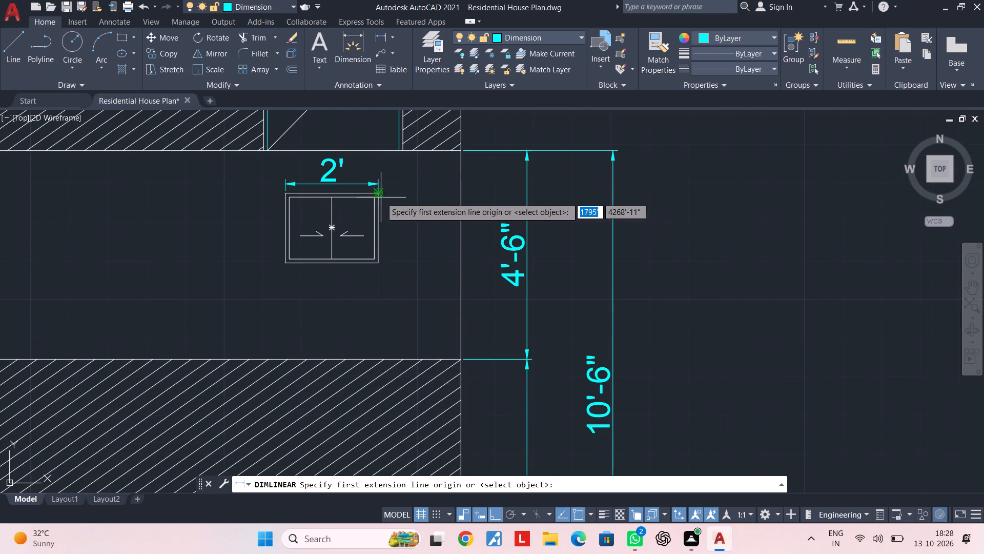
{"action": "left_click", "coordinate": [377, 195]}
{"action": "left_click", "coordinate": [379, 264]}
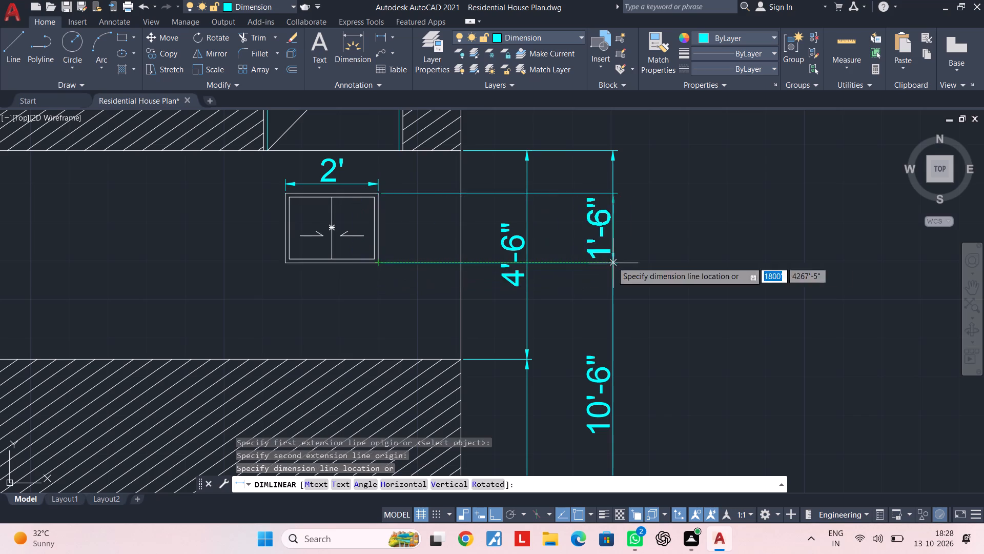
{"action": "left_click", "coordinate": [612, 265]}
{"action": "key", "text": "Escape"}
Add a vertical dimension for the first-floor hatched wall band's height, aligned above the plain wall band's dimension.
{"action": "scroll", "coordinate": [612, 180], "scroll_direction": "down", "scroll_amount": 1}
{"action": "middle_click_drag", "start_coordinate": [611, 182], "coordinate": [570, 244]}
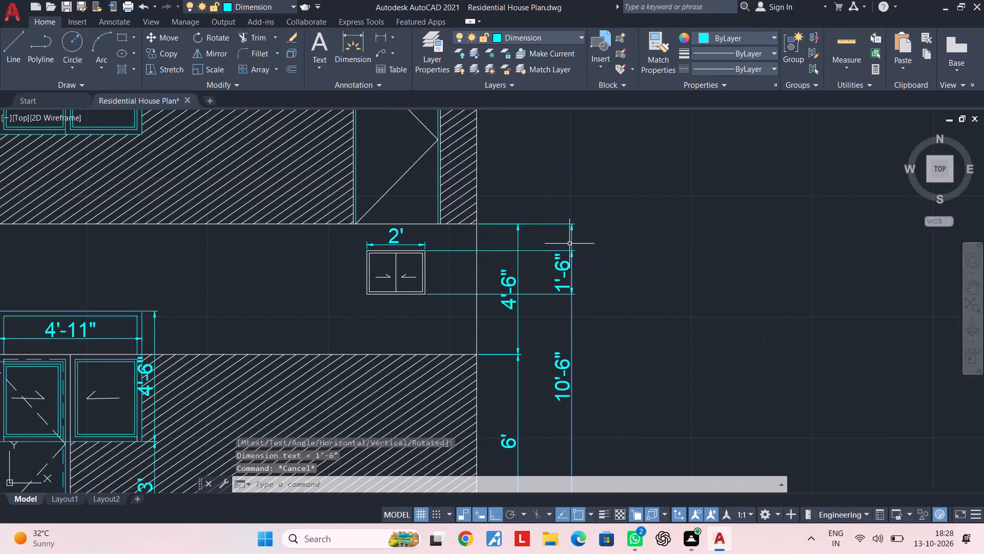
{"action": "middle_click_drag", "start_coordinate": [548, 176], "coordinate": [544, 236]}
{"action": "scroll", "coordinate": [548, 176], "scroll_direction": "down", "scroll_amount": 1}
{"action": "middle_click_drag", "start_coordinate": [537, 229], "coordinate": [539, 276]}
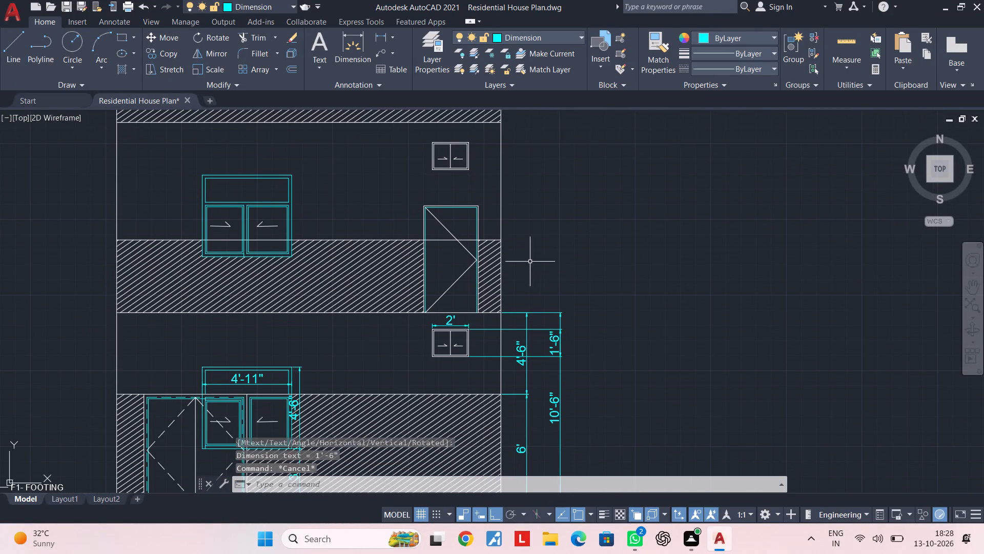
{"action": "middle_click_drag", "start_coordinate": [531, 262], "coordinate": [549, 282]}
{"action": "key", "text": "space"}
{"action": "scroll", "coordinate": [521, 263], "scroll_direction": "up", "scroll_amount": 1}
{"action": "left_click", "coordinate": [516, 260]}
{"action": "left_click", "coordinate": [517, 375]}
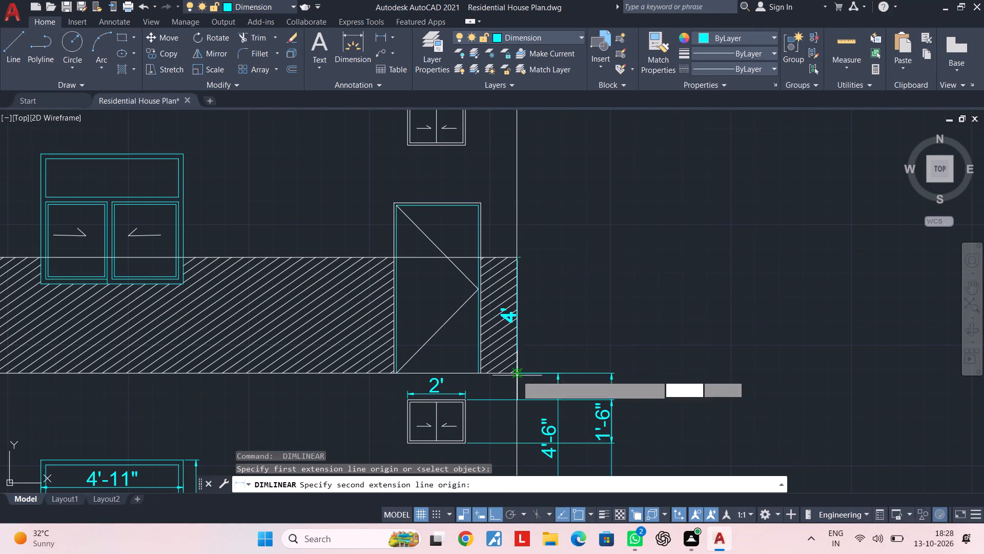
{"action": "left_click", "coordinate": [558, 372]}
{"action": "scroll", "coordinate": [585, 307], "scroll_direction": "down", "scroll_amount": 3}
{"action": "middle_click_drag", "start_coordinate": [588, 296], "coordinate": [587, 331]}
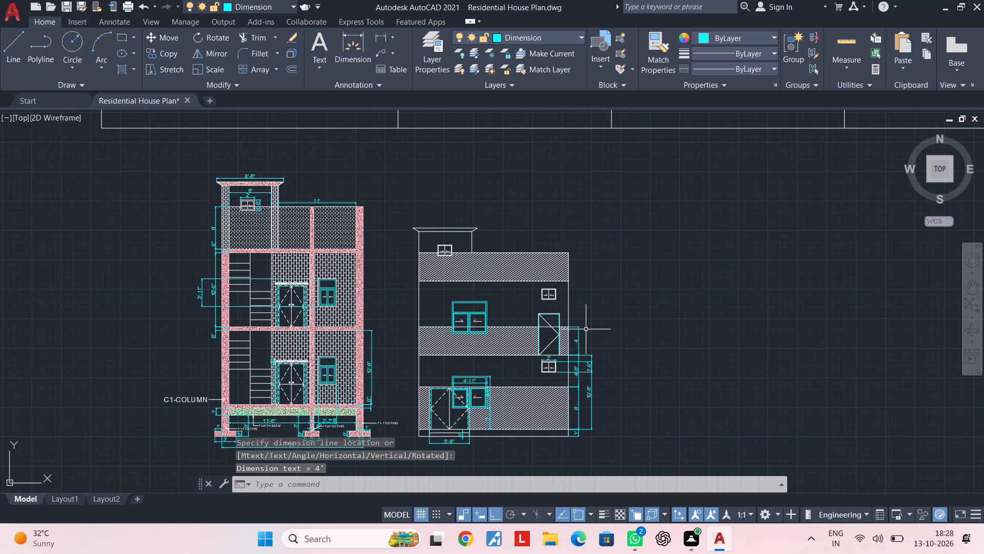
{"action": "key", "text": "Escape"}
Add a vertical linear dimension for the first-floor door's height, placed just outside its left edge.
{"action": "middle_click_drag", "start_coordinate": [570, 307], "coordinate": [643, 296]}
{"action": "scroll", "coordinate": [628, 309], "scroll_direction": "up", "scroll_amount": 2}
{"action": "middle_click_drag", "start_coordinate": [602, 313], "coordinate": [598, 281]}
{"action": "scroll", "coordinate": [602, 300], "scroll_direction": "up", "scroll_amount": 1}
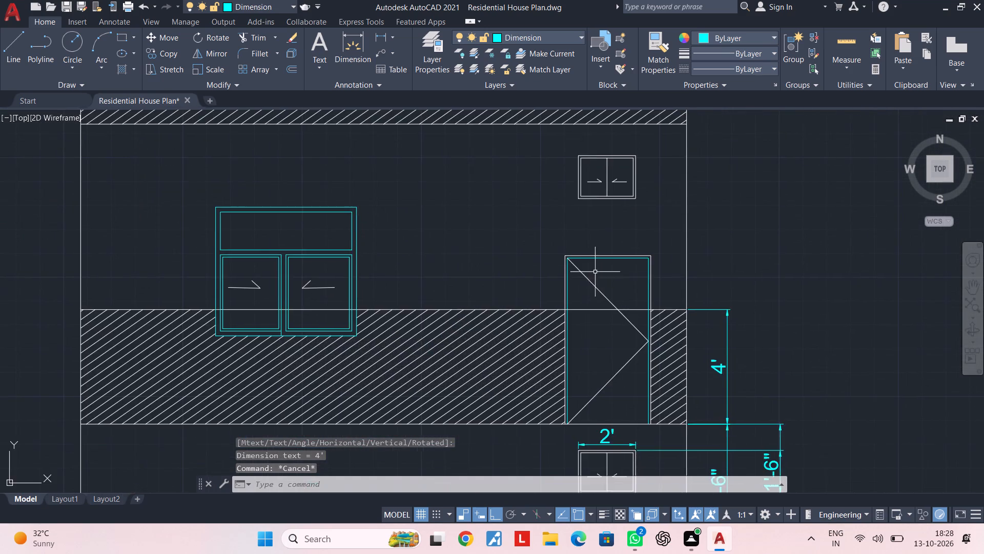
{"action": "key", "text": "space"}
{"action": "scroll", "coordinate": [566, 255], "scroll_direction": "up", "scroll_amount": 2}
{"action": "left_click", "coordinate": [557, 257]}
{"action": "middle_click_drag", "start_coordinate": [544, 388], "coordinate": [545, 124]}
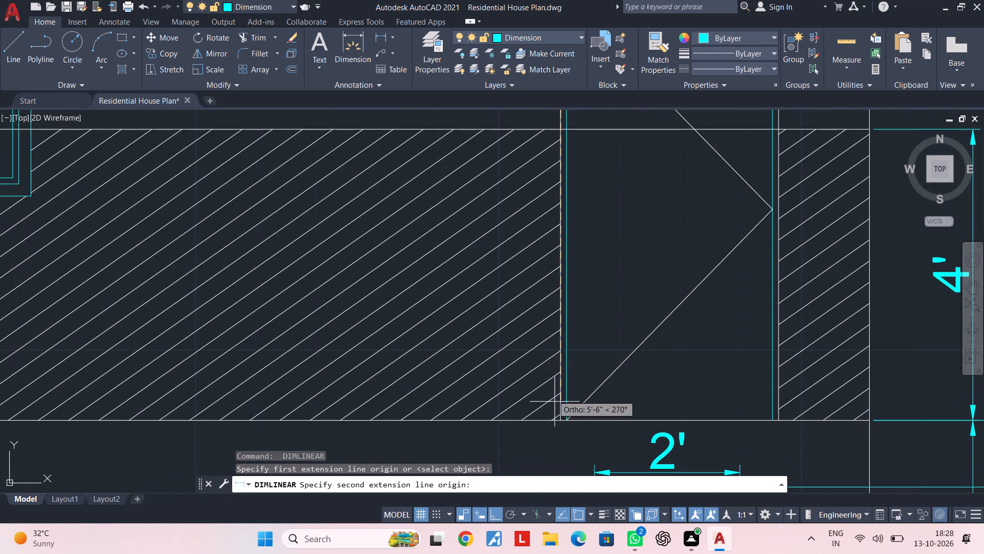
{"action": "left_click", "coordinate": [559, 421]}
{"action": "left_click", "coordinate": [510, 402]}
Dimension the vertical gap between the first-floor door's top and the bottom of the small window above it.
{"action": "scroll", "coordinate": [578, 354], "scroll_direction": "down", "scroll_amount": 4}
{"action": "middle_click_drag", "start_coordinate": [586, 341], "coordinate": [577, 361]}
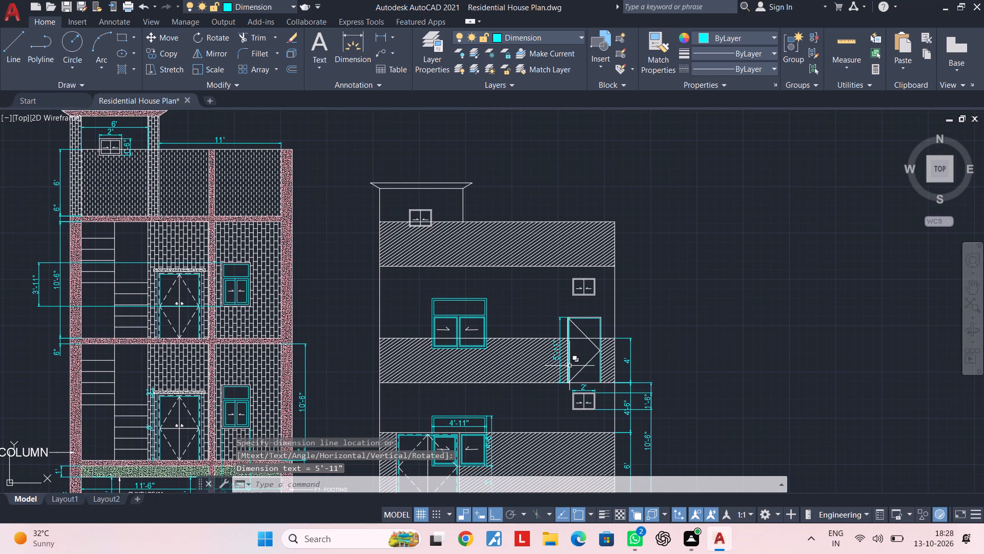
{"action": "middle_click_drag", "start_coordinate": [570, 345], "coordinate": [543, 369]}
{"action": "middle_click_drag", "start_coordinate": [565, 303], "coordinate": [539, 350]}
{"action": "scroll", "coordinate": [545, 384], "scroll_direction": "up", "scroll_amount": 3}
{"action": "middle_click_drag", "start_coordinate": [542, 361], "coordinate": [545, 351]}
{"action": "key", "text": "space"}
{"action": "scroll", "coordinate": [528, 315], "scroll_direction": "up", "scroll_amount": 1}
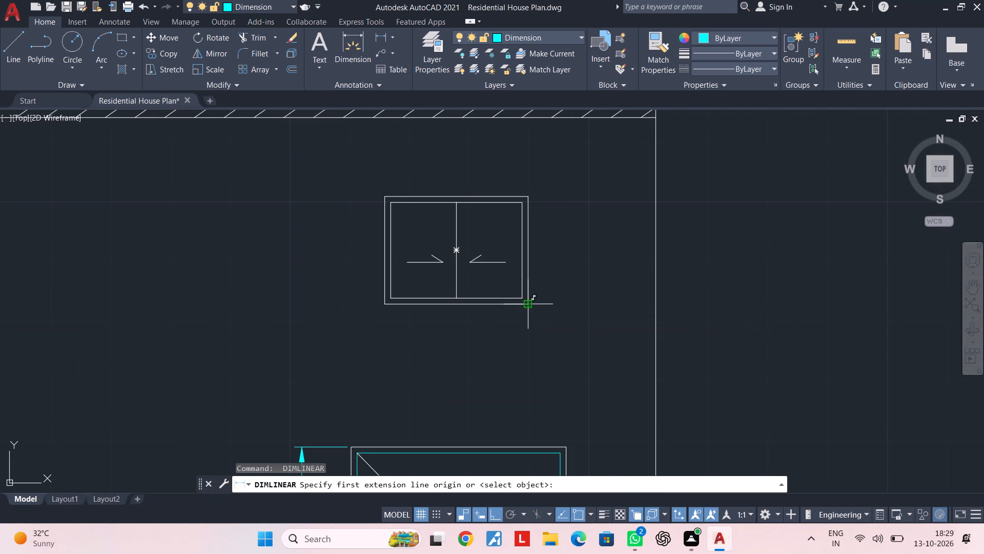
{"action": "left_click", "coordinate": [528, 305]}
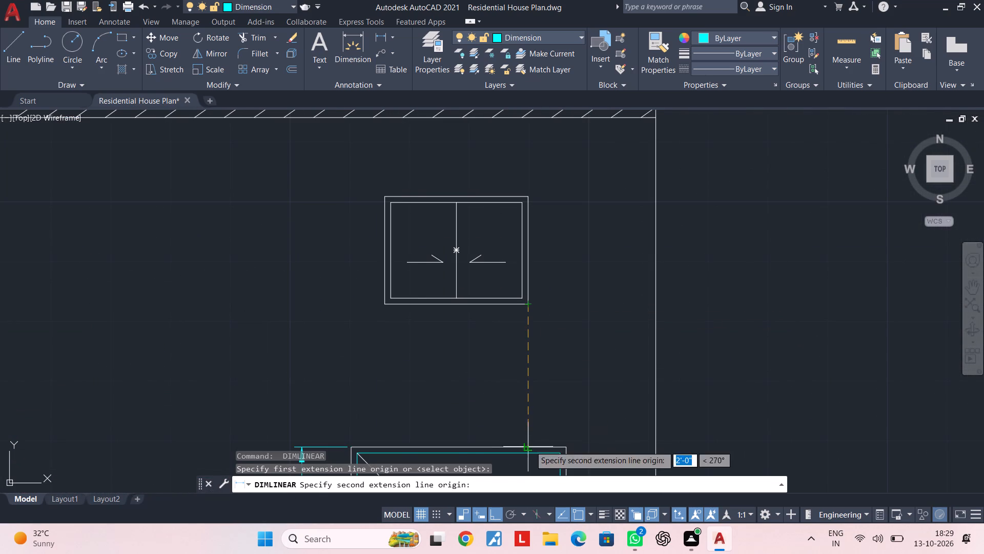
{"action": "left_click", "coordinate": [530, 446]}
{"action": "left_click", "coordinate": [527, 382]}
{"action": "key", "text": "Escape"}
{"action": "key", "text": "Escape"}
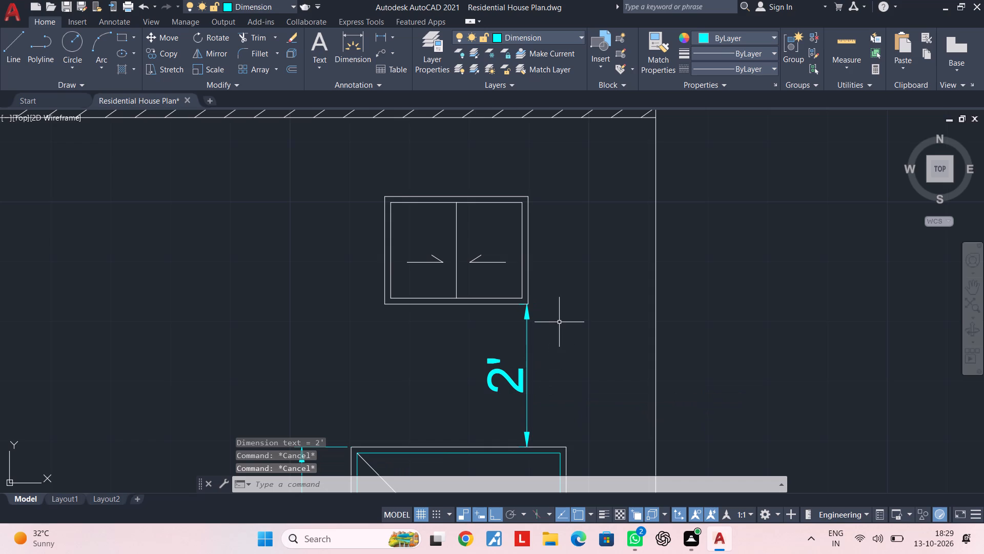
Add a horizontal linear dimension for the first-floor small window's width, placed just above the window.
{"action": "middle_click_drag", "start_coordinate": [561, 304], "coordinate": [572, 356]}
{"action": "key", "text": "space"}
{"action": "left_click", "coordinate": [391, 246]}
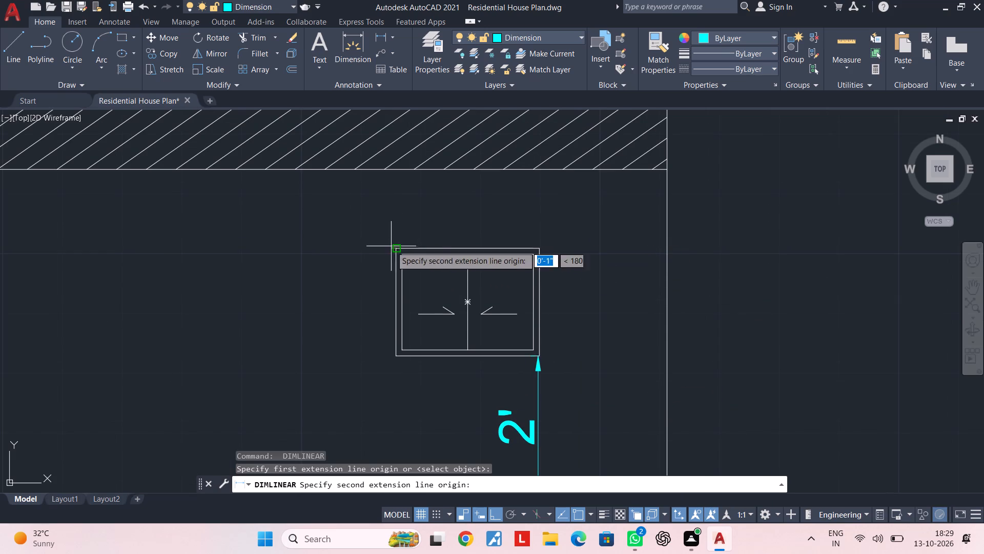
{"action": "left_click", "coordinate": [535, 246]}
{"action": "left_click", "coordinate": [535, 232]}
Add a vertical linear dimension for the first-floor small window's height, placed just outside its right edge.
{"action": "middle_click_drag", "start_coordinate": [572, 300], "coordinate": [497, 287]}
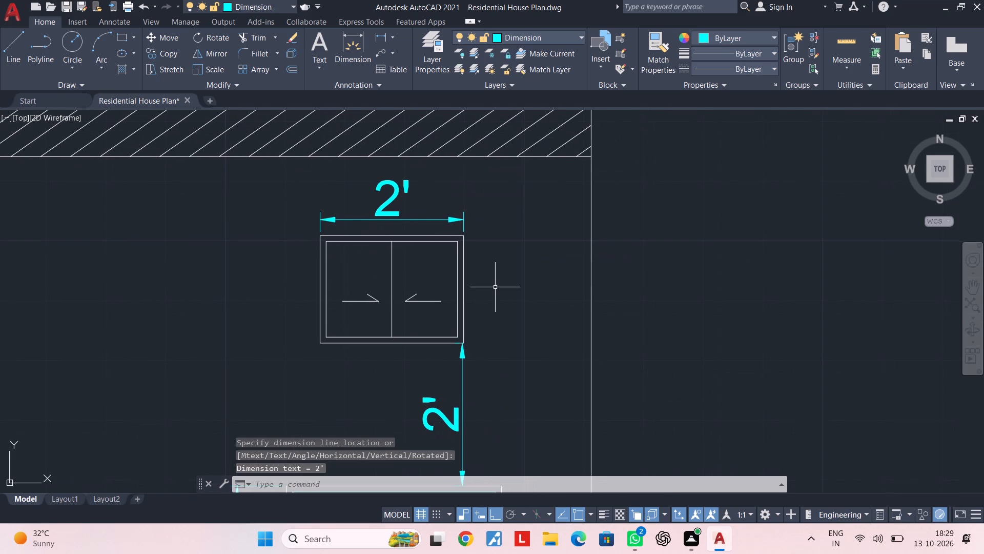
{"action": "key", "text": "space"}
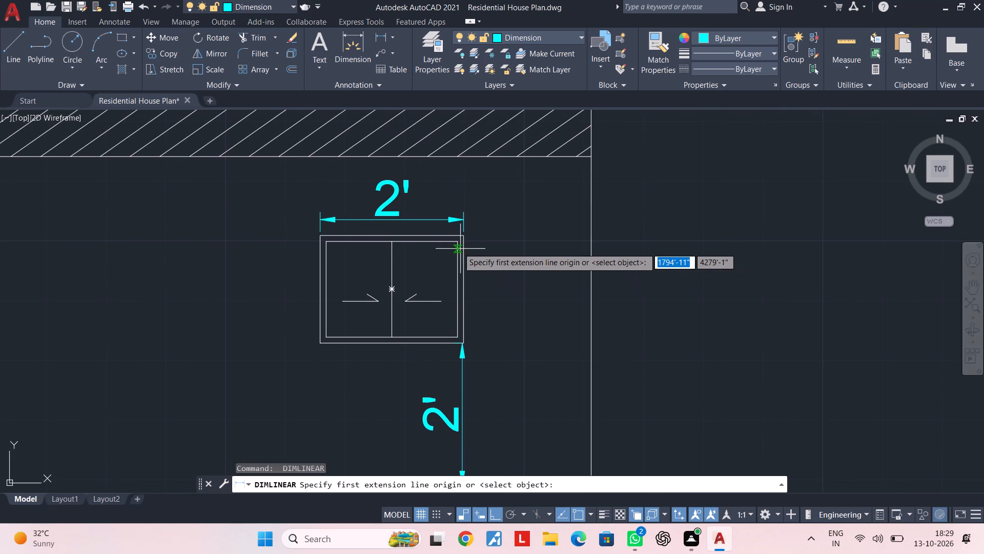
{"action": "left_click", "coordinate": [466, 234]}
{"action": "left_click", "coordinate": [466, 341]}
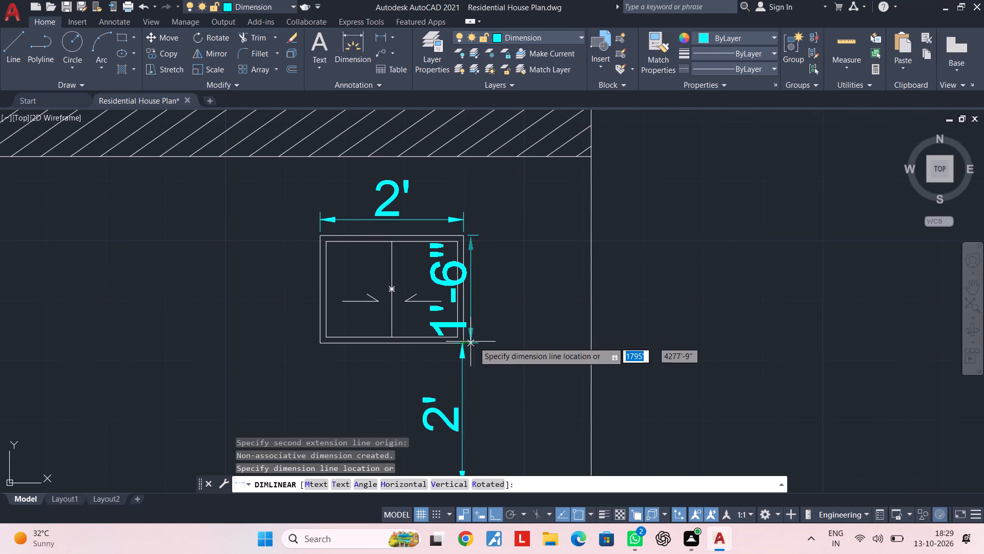
{"action": "left_click", "coordinate": [519, 341]}
Add a horizontal dimension from the elevation's left wall edge to the left edge of the large first-floor window.
{"action": "scroll", "coordinate": [528, 300], "scroll_direction": "down", "scroll_amount": 3}
{"action": "middle_click_drag", "start_coordinate": [528, 298], "coordinate": [538, 362]}
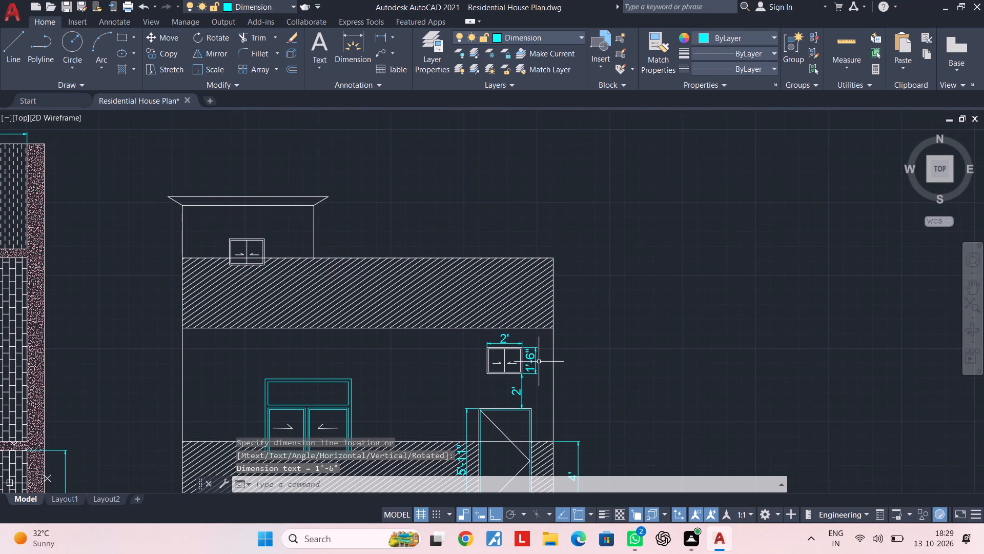
{"action": "middle_click_drag", "start_coordinate": [540, 362], "coordinate": [637, 362]}
{"action": "middle_click_drag", "start_coordinate": [479, 385], "coordinate": [591, 373]}
{"action": "middle_click_drag", "start_coordinate": [579, 382], "coordinate": [584, 375]}
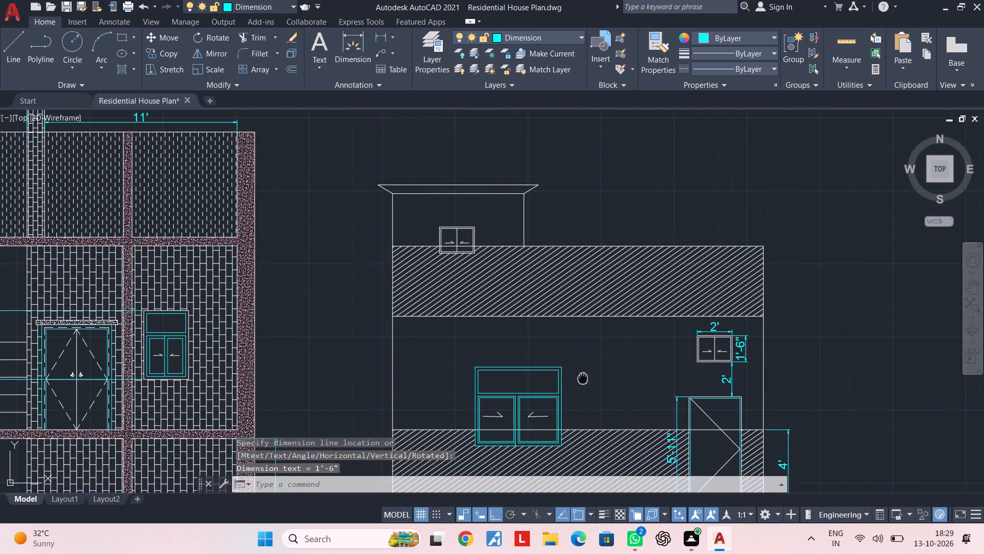
{"action": "middle_click_drag", "start_coordinate": [584, 375], "coordinate": [599, 343]}
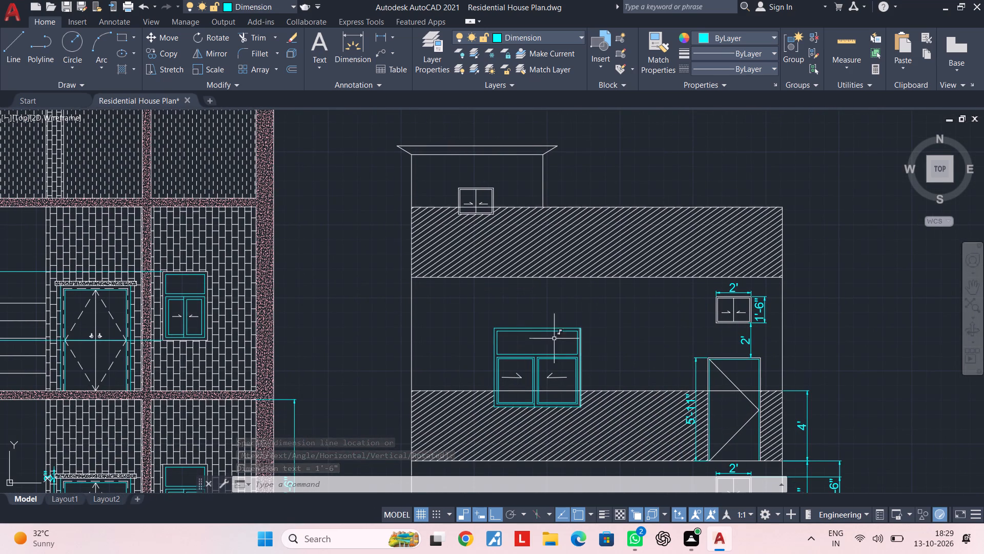
{"action": "middle_click_drag", "start_coordinate": [542, 338], "coordinate": [734, 337]}
{"action": "middle_click_drag", "start_coordinate": [693, 339], "coordinate": [692, 295]}
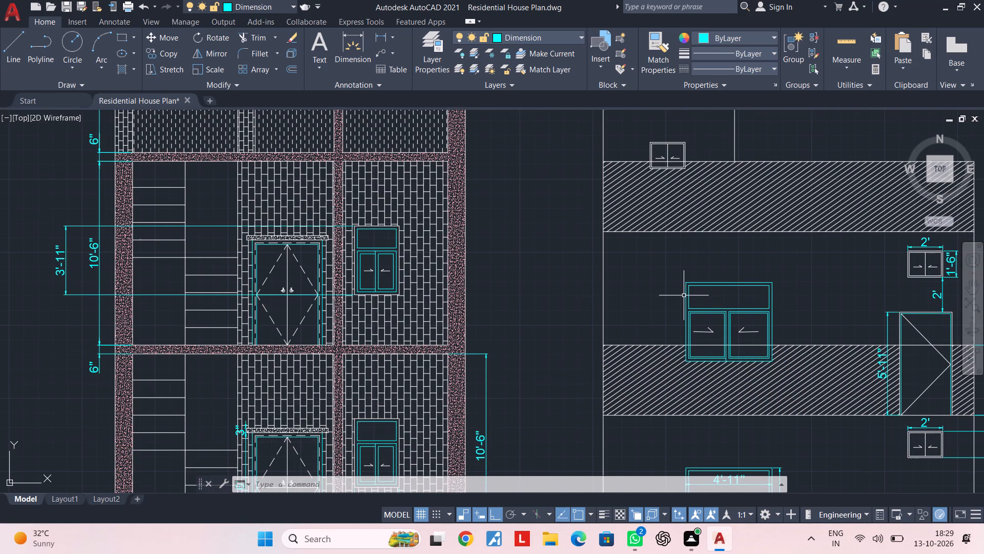
{"action": "key", "text": "space"}
{"action": "left_click", "coordinate": [606, 306]}
{"action": "scroll", "coordinate": [678, 305], "scroll_direction": "up", "scroll_amount": 2}
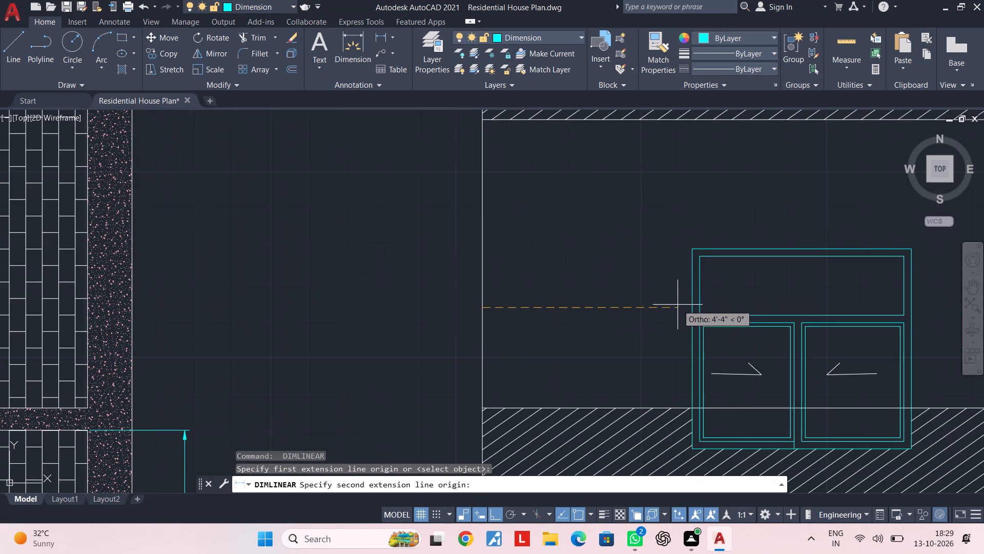
{"action": "left_click", "coordinate": [690, 308]}
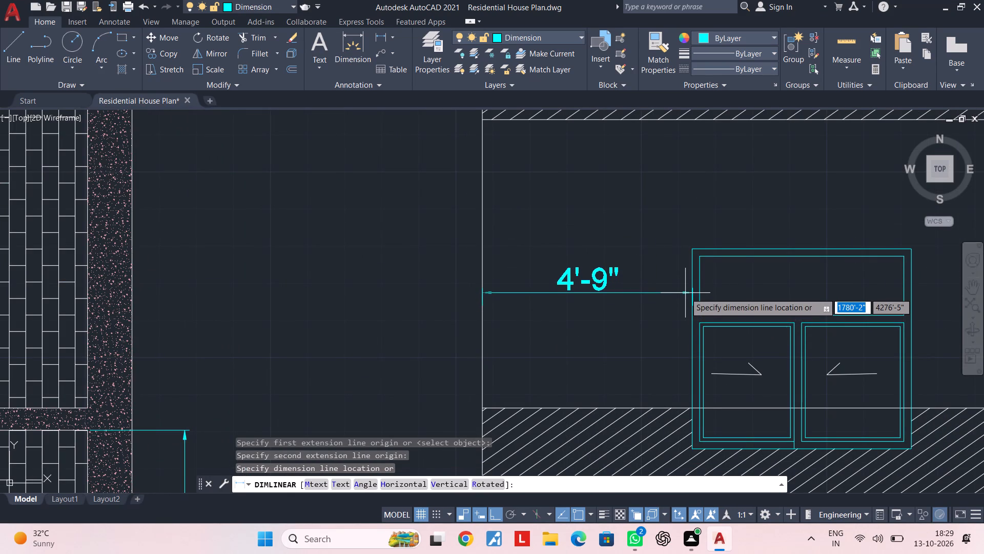
{"action": "left_click", "coordinate": [685, 293]}
{"action": "key", "text": "Escape"}
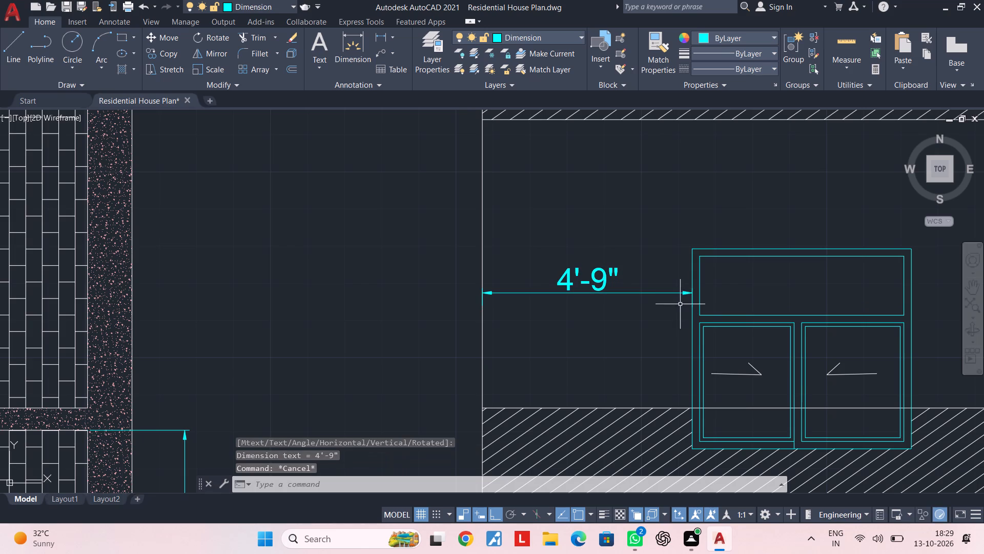
{"action": "key", "text": "Escape"}
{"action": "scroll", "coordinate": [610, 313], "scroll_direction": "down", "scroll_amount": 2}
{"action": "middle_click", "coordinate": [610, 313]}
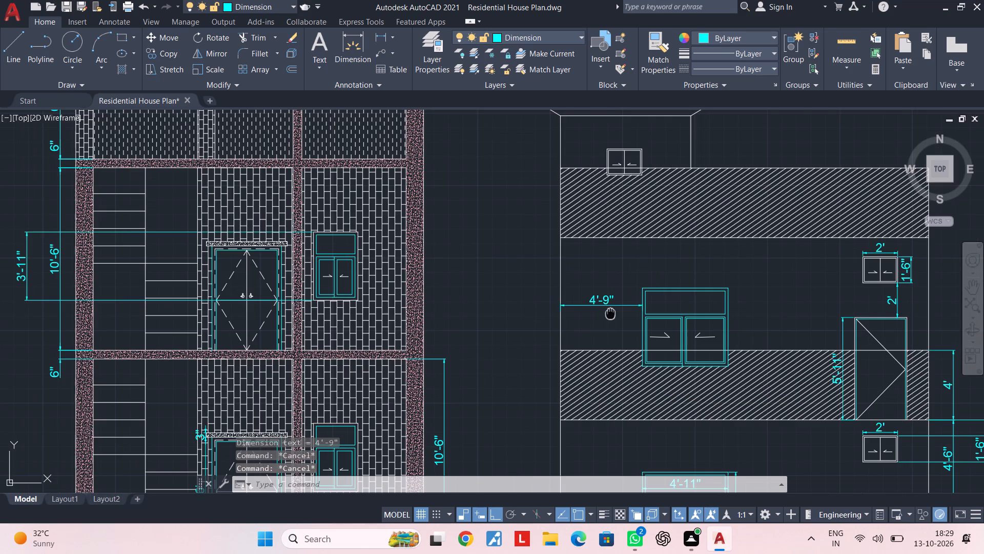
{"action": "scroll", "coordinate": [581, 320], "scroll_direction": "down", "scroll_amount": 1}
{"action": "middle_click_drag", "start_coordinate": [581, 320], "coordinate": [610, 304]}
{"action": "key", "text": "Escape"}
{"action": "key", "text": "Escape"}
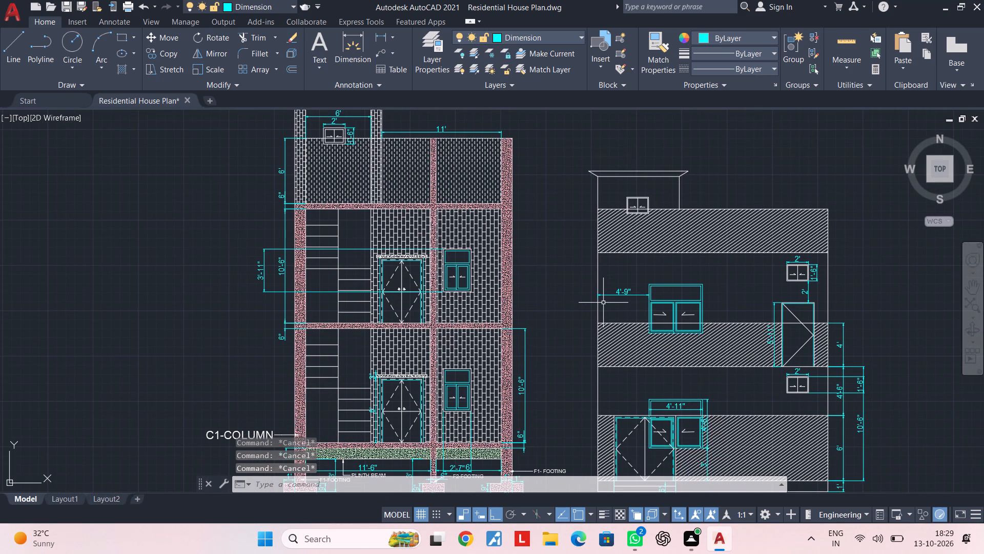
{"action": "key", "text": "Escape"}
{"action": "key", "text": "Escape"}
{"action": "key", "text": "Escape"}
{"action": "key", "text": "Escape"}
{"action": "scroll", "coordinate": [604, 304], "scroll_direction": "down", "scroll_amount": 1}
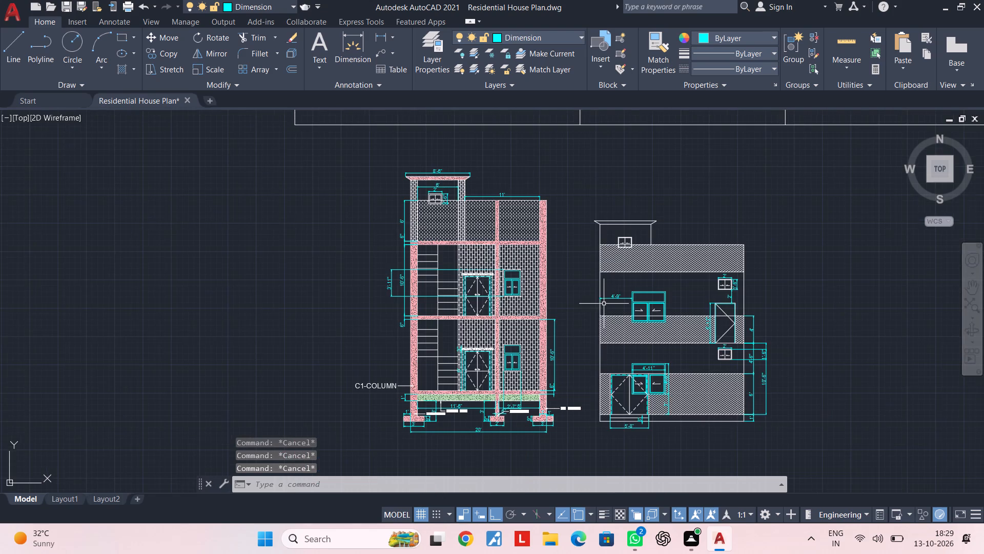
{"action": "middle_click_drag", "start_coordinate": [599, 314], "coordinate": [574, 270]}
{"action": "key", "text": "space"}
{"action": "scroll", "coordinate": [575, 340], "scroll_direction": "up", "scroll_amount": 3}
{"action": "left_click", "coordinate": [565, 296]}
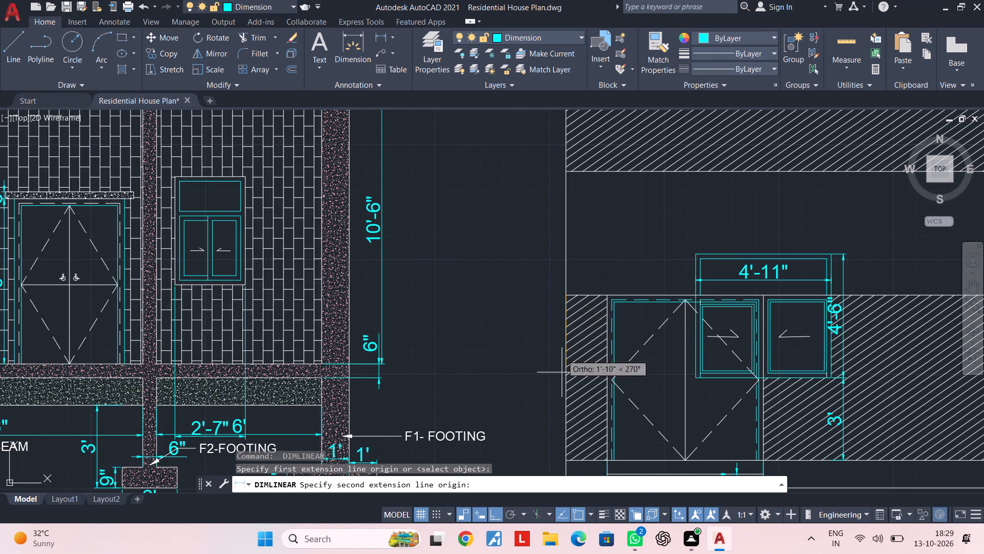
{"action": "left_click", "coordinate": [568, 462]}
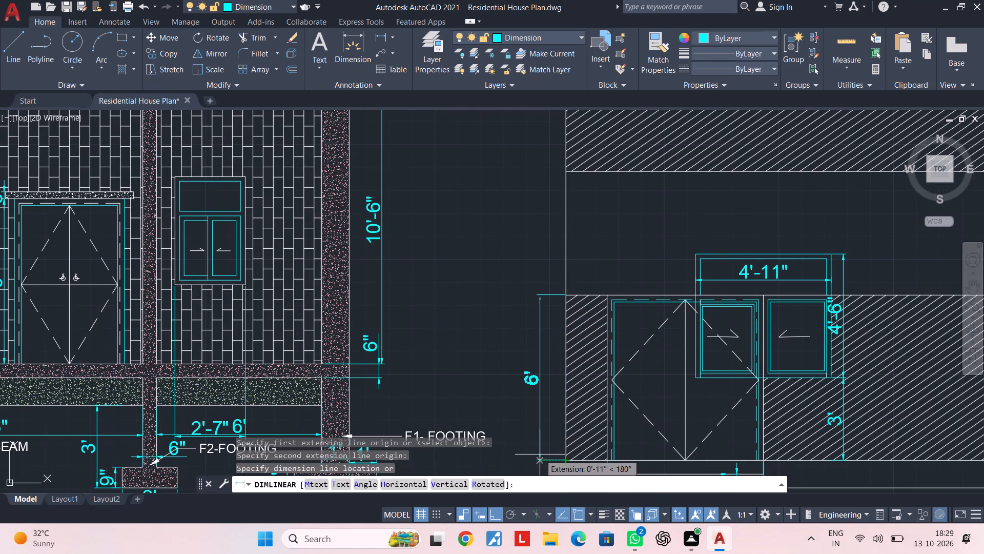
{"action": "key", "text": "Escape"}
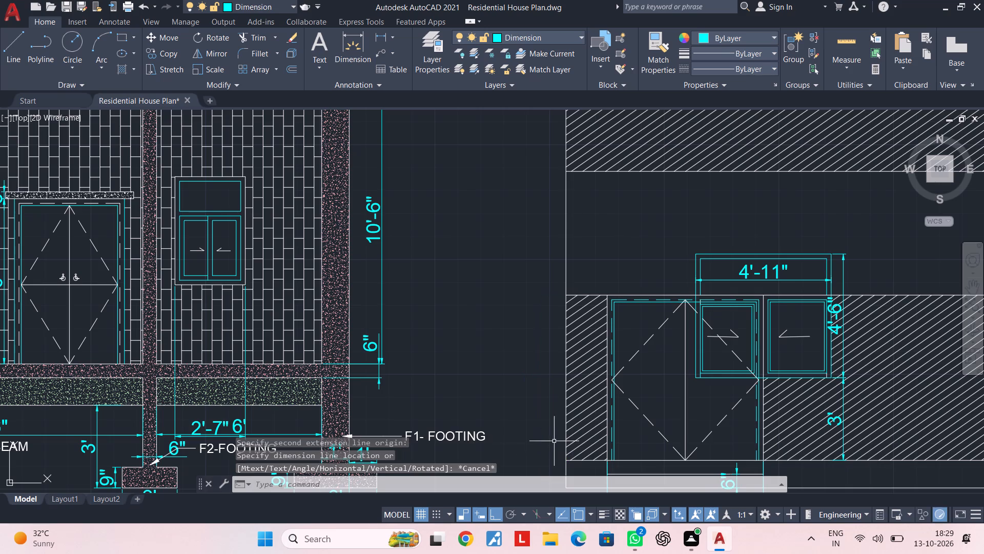
Add a vertical linear dimension for the ground-floor entrance door's height, placed just outside the elevation's left wall.
{"action": "key", "text": "space"}
{"action": "scroll", "coordinate": [630, 306], "scroll_direction": "up", "scroll_amount": 3}
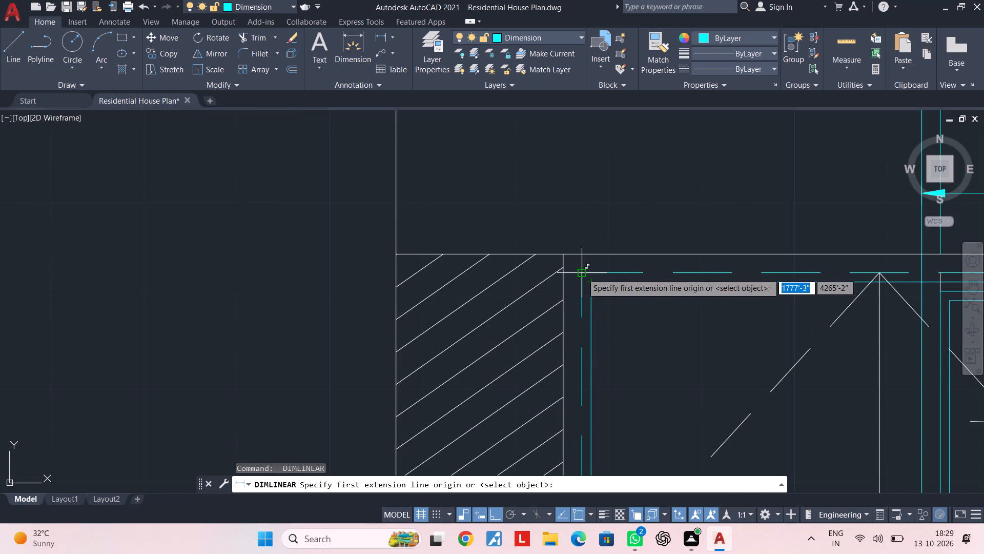
{"action": "left_click", "coordinate": [582, 273]}
{"action": "scroll", "coordinate": [581, 375], "scroll_direction": "down", "scroll_amount": 3}
{"action": "middle_click_drag", "start_coordinate": [587, 370], "coordinate": [586, 213]}
{"action": "scroll", "coordinate": [582, 351], "scroll_direction": "up", "scroll_amount": 3}
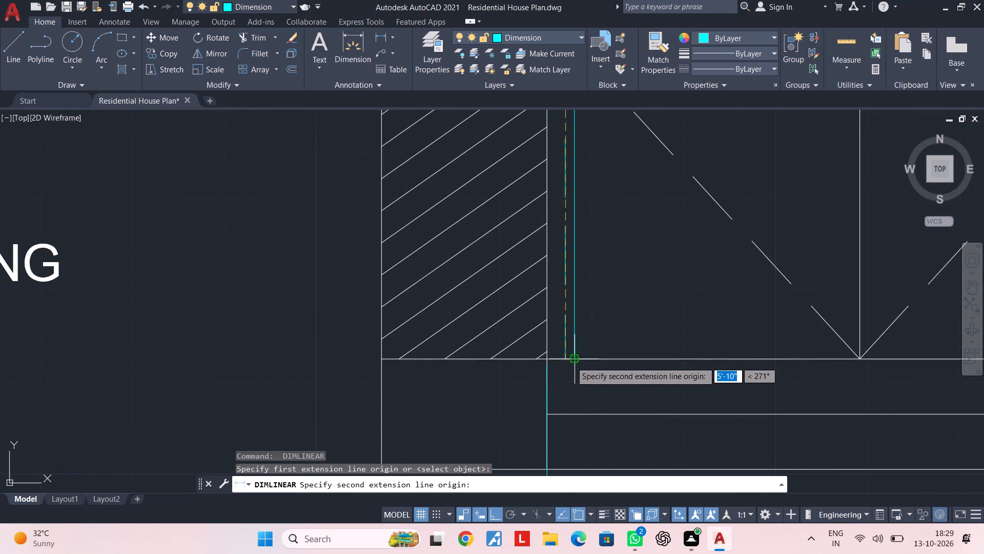
{"action": "left_click", "coordinate": [564, 359]}
{"action": "scroll", "coordinate": [498, 364], "scroll_direction": "down", "scroll_amount": 2}
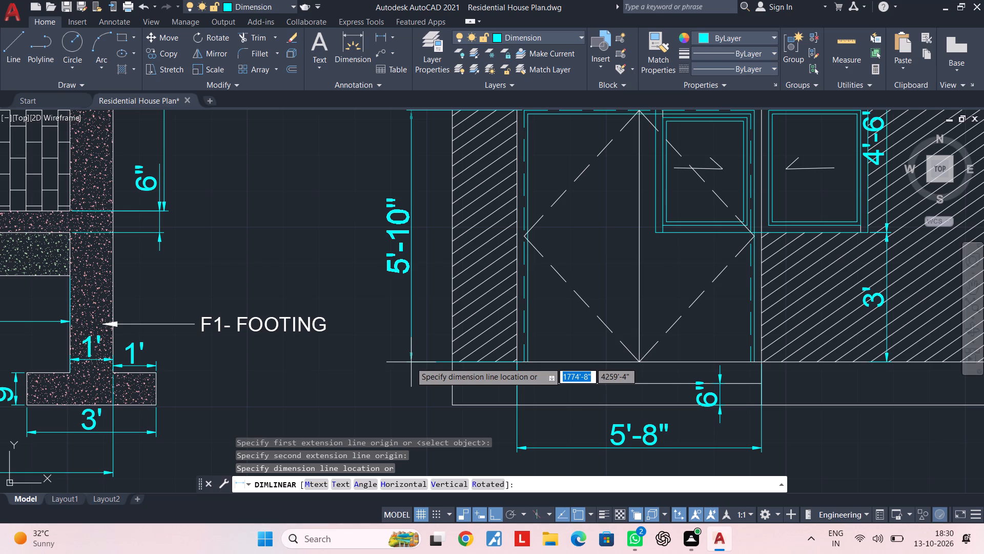
{"action": "left_click", "coordinate": [408, 362]}
{"action": "key", "text": "Escape"}
{"action": "key", "text": "Escape"}
{"action": "key", "text": "Escape"}
{"action": "key", "text": "Escape"}
{"action": "key", "text": "Escape"}
{"action": "key", "text": "Escape"}
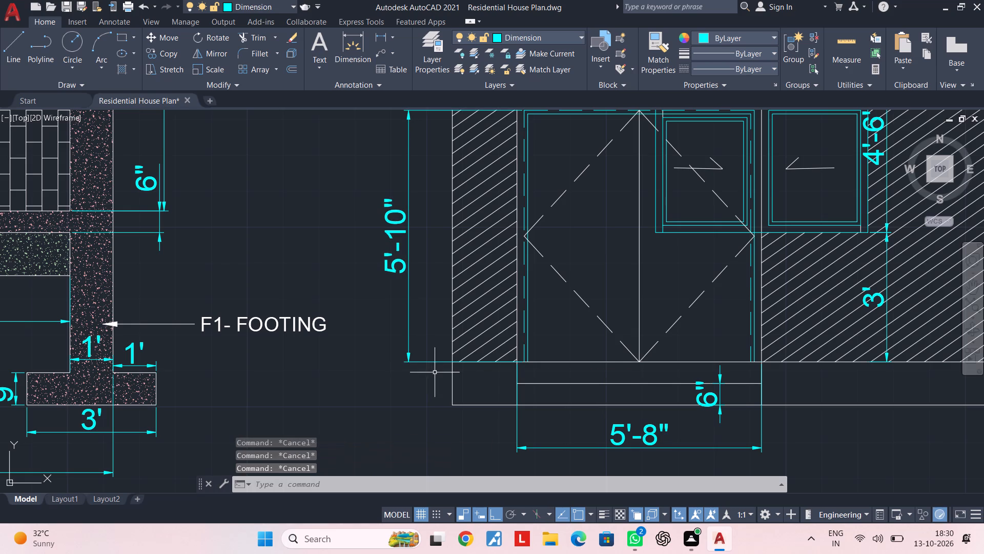
Add an overall vertical dimension from the plinth top to the top of the uppermost hatched band, outside the entrance door's height dimension.
{"action": "scroll", "coordinate": [435, 372], "scroll_direction": "down", "scroll_amount": 3}
{"action": "middle_click_drag", "start_coordinate": [441, 381], "coordinate": [447, 412]}
{"action": "key", "text": "space"}
{"action": "scroll", "coordinate": [446, 409], "scroll_direction": "up", "scroll_amount": 2}
{"action": "left_click", "coordinate": [441, 390]}
{"action": "scroll", "coordinate": [452, 364], "scroll_direction": "down", "scroll_amount": 2}
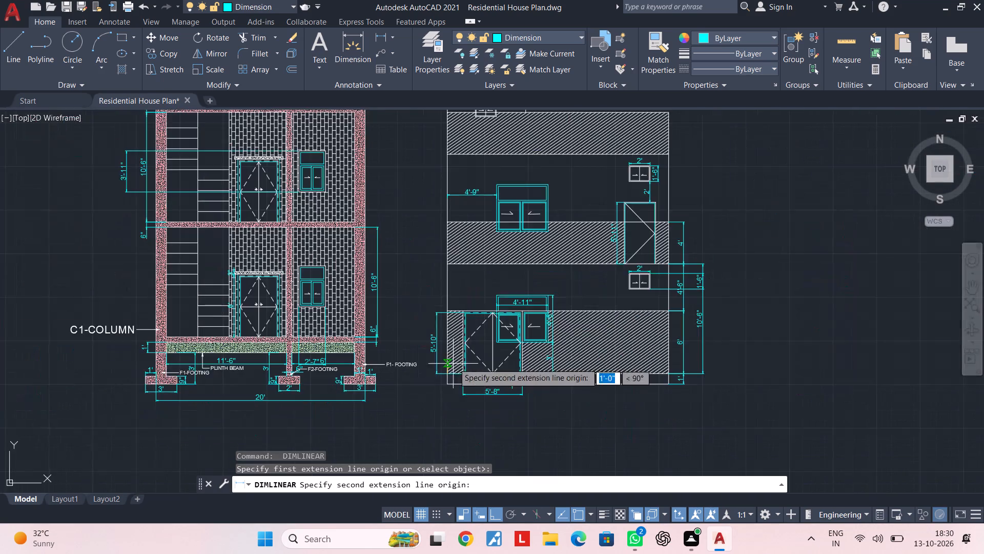
{"action": "middle_click_drag", "start_coordinate": [458, 266], "coordinate": [438, 402]}
{"action": "scroll", "coordinate": [425, 244], "scroll_direction": "up", "scroll_amount": 1}
{"action": "left_click", "coordinate": [426, 249]}
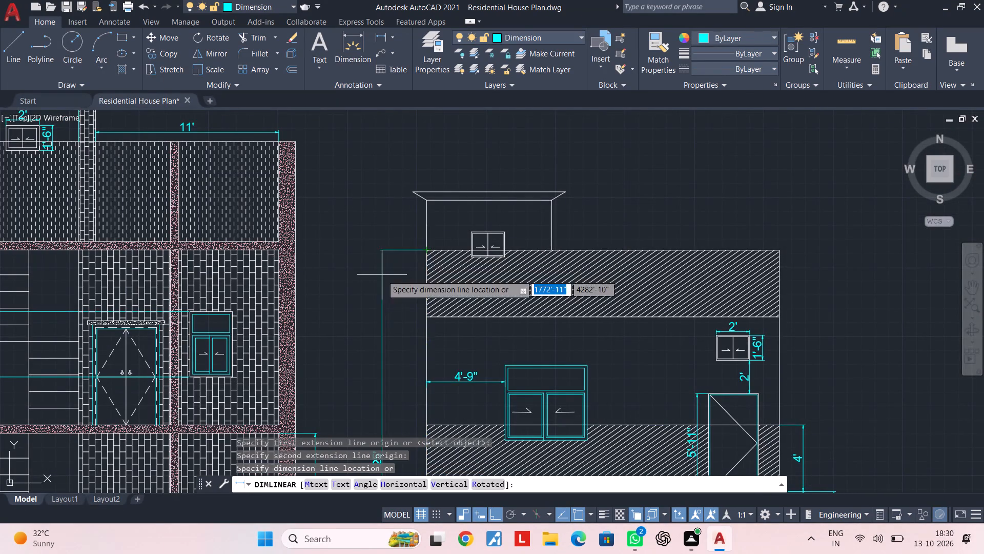
{"action": "middle_click_drag", "start_coordinate": [382, 280], "coordinate": [425, 166]}
{"action": "middle_click_drag", "start_coordinate": [418, 242], "coordinate": [429, 118]}
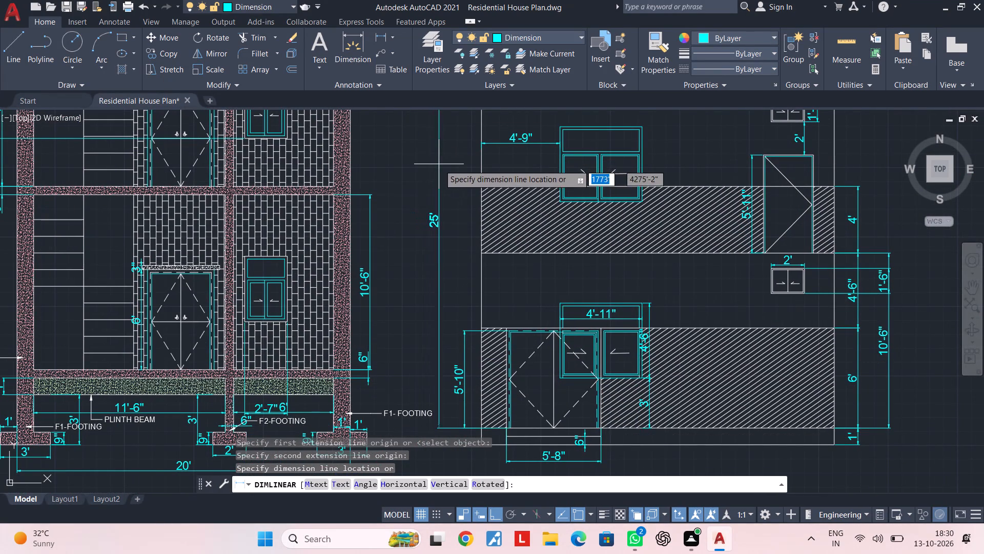
{"action": "scroll", "coordinate": [440, 165], "scroll_direction": "down", "scroll_amount": 1}
{"action": "middle_click_drag", "start_coordinate": [440, 165], "coordinate": [426, 246]}
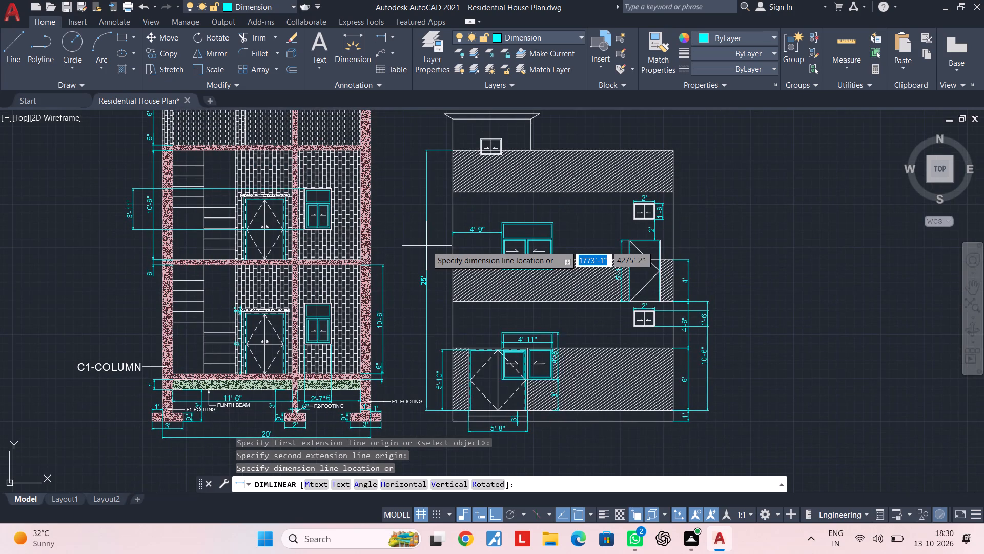
{"action": "left_click", "coordinate": [427, 282]}
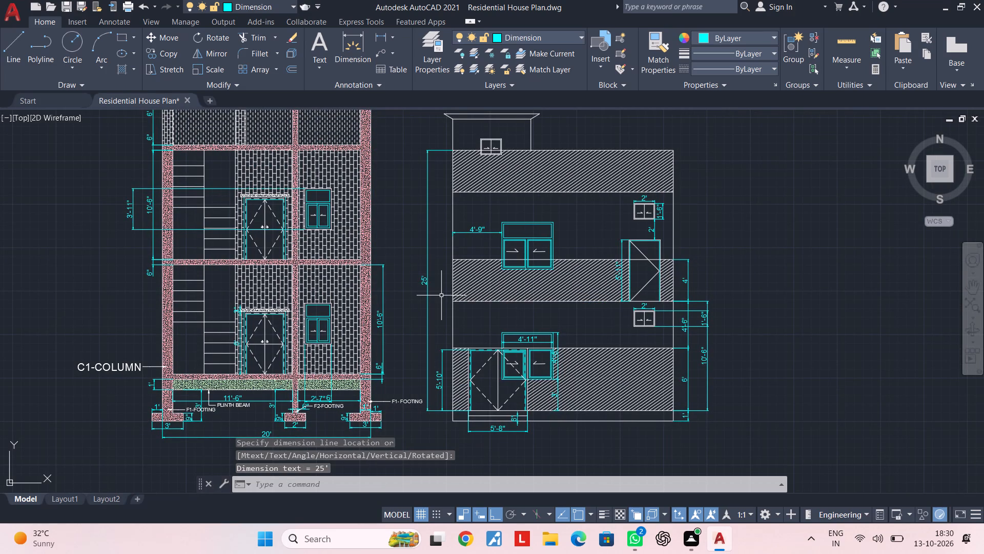
Add a horizontal linear dimension for the rooftop cabin's width between its side walls, placed just above its roof slab.
{"action": "middle_click_drag", "start_coordinate": [473, 299], "coordinate": [439, 288]}
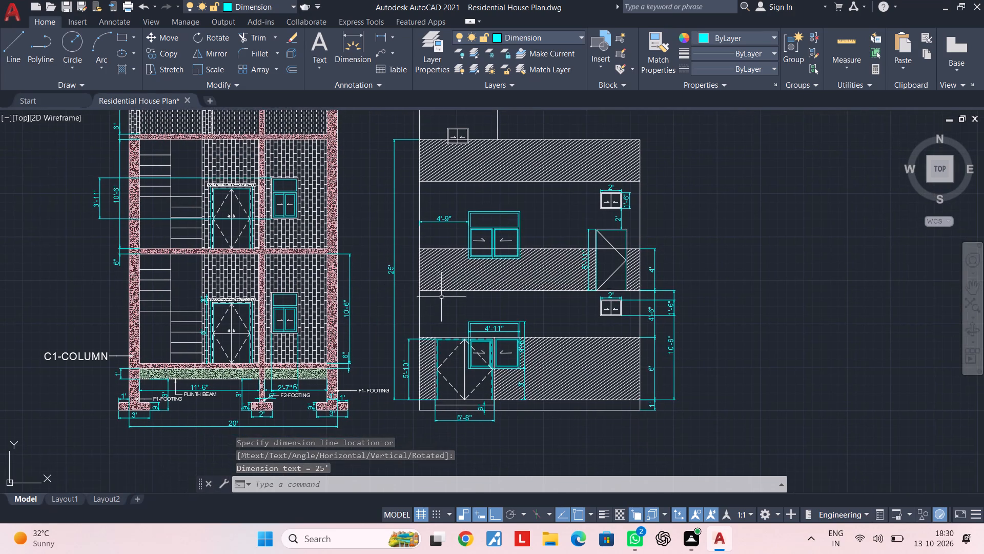
{"action": "scroll", "coordinate": [446, 298], "scroll_direction": "up", "scroll_amount": 1}
{"action": "middle_click_drag", "start_coordinate": [520, 305], "coordinate": [524, 322]}
{"action": "key", "text": "Escape"}
{"action": "key", "text": "Escape"}
{"action": "scroll", "coordinate": [530, 322], "scroll_direction": "down", "scroll_amount": 2}
{"action": "middle_click_drag", "start_coordinate": [549, 321], "coordinate": [537, 336]}
{"action": "key", "text": "Escape"}
{"action": "middle_click_drag", "start_coordinate": [564, 276], "coordinate": [532, 290]}
{"action": "scroll", "coordinate": [529, 290], "scroll_direction": "up", "scroll_amount": 1}
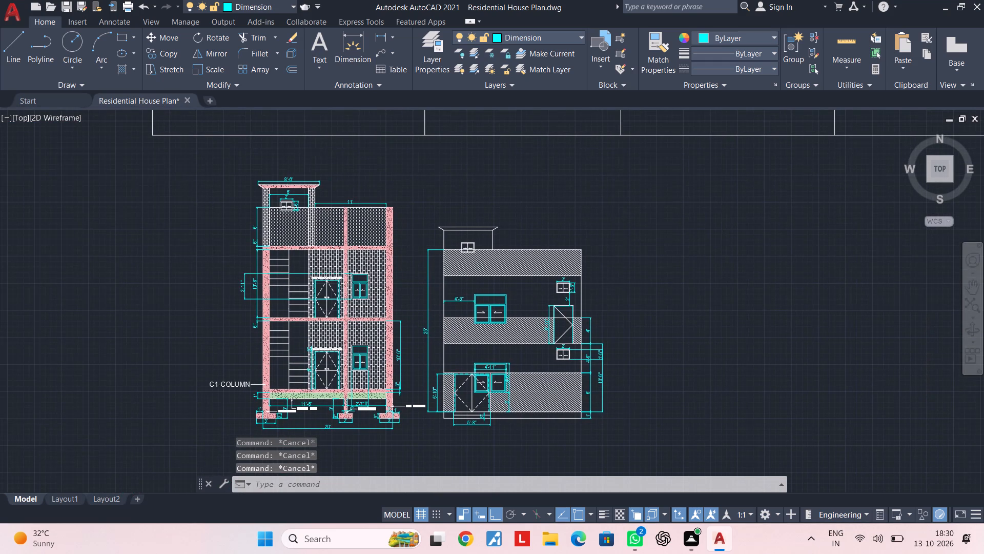
{"action": "middle_click_drag", "start_coordinate": [526, 283], "coordinate": [511, 321]}
{"action": "key", "text": "space"}
{"action": "scroll", "coordinate": [375, 225], "scroll_direction": "up", "scroll_amount": 4}
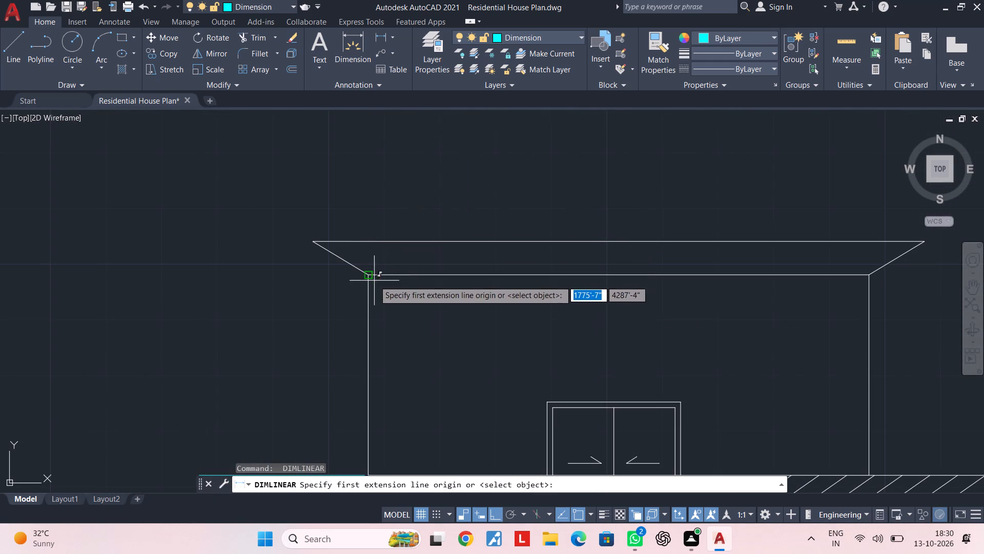
{"action": "left_click", "coordinate": [371, 238]}
{"action": "middle_click_drag", "start_coordinate": [677, 234], "coordinate": [624, 235]}
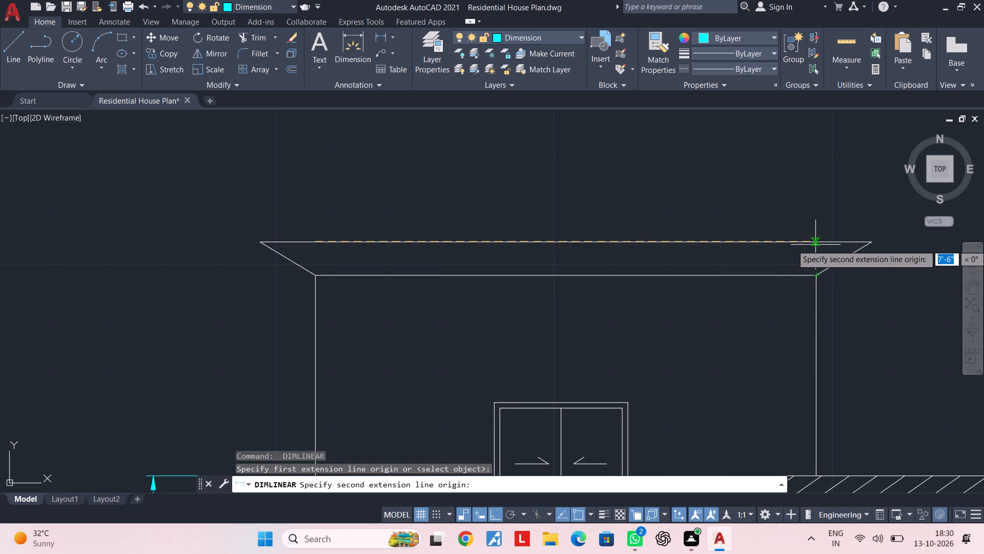
{"action": "left_click", "coordinate": [815, 245]}
{"action": "left_click", "coordinate": [809, 215]}
Add a horizontal linear dimension for the rooftop cabin window's width, placed just above the window.
{"action": "scroll", "coordinate": [815, 236], "scroll_direction": "down", "scroll_amount": 1}
{"action": "middle_click_drag", "start_coordinate": [815, 236], "coordinate": [682, 210]}
{"action": "middle_click_drag", "start_coordinate": [713, 244], "coordinate": [720, 215]}
{"action": "scroll", "coordinate": [607, 242], "scroll_direction": "up", "scroll_amount": 1}
{"action": "middle_click_drag", "start_coordinate": [571, 251], "coordinate": [614, 214]}
{"action": "key", "text": "space"}
{"action": "left_click", "coordinate": [461, 276]}
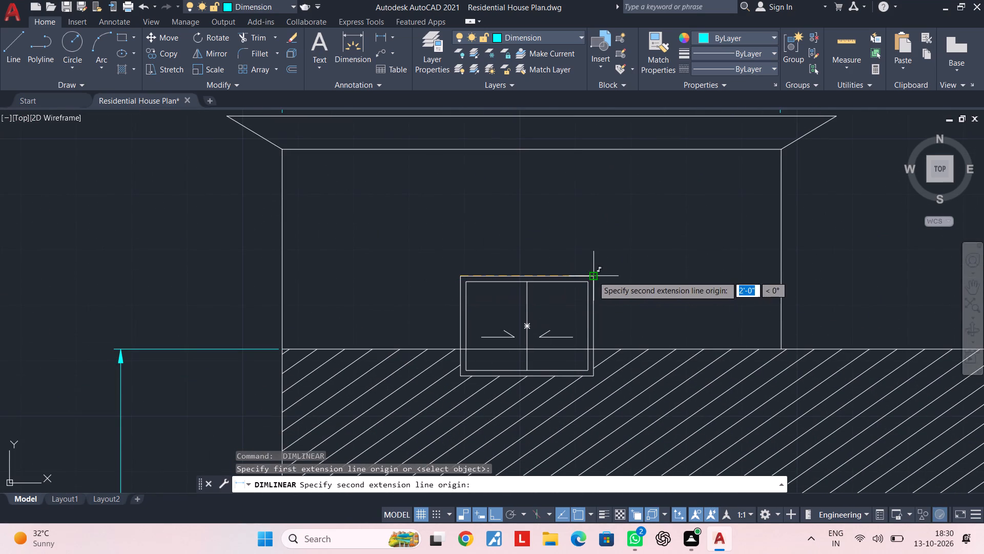
{"action": "left_click", "coordinate": [593, 276]}
{"action": "left_click", "coordinate": [590, 255]}
Add a vertical linear dimension for the rooftop cabin window's height, placed just outside its right edge.
{"action": "middle_click_drag", "start_coordinate": [619, 274], "coordinate": [606, 212]}
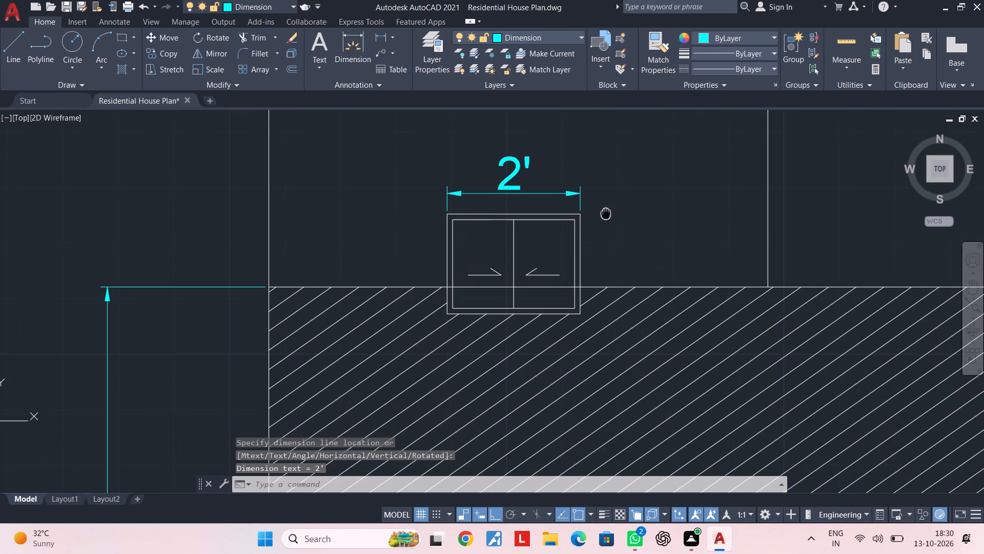
{"action": "key", "text": "space"}
{"action": "left_click", "coordinate": [579, 216]}
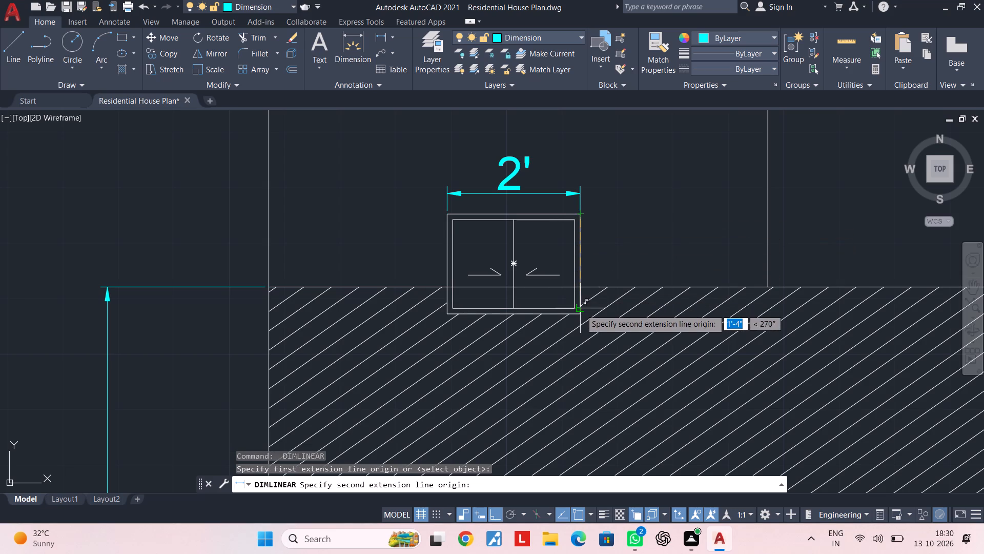
{"action": "left_click", "coordinate": [581, 316]}
{"action": "key", "text": "Escape"}
{"action": "key", "text": "space"}
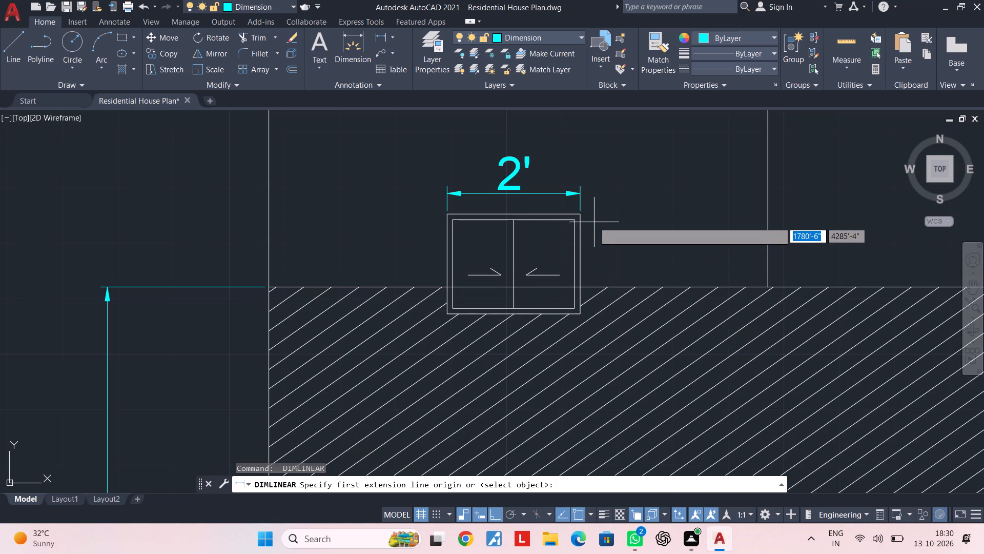
{"action": "left_click", "coordinate": [583, 214]}
{"action": "left_click", "coordinate": [582, 313]}
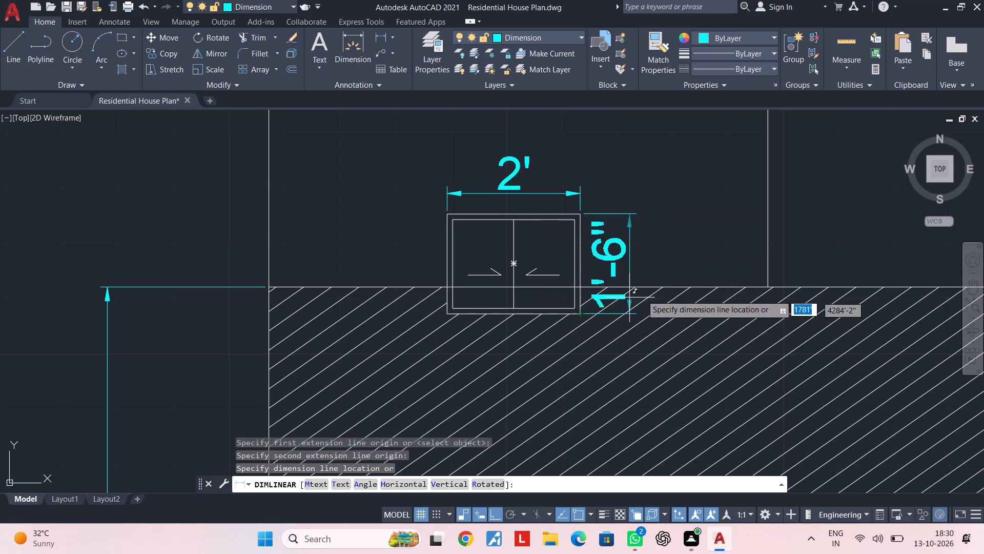
{"action": "left_click", "coordinate": [642, 291]}
Dimension the horizontal distance from the rooftop cabin's right wall to the elevation's right edge, aligned with the cabin width dimension.
{"action": "scroll", "coordinate": [756, 292], "scroll_direction": "down", "scroll_amount": 1}
{"action": "middle_click_drag", "start_coordinate": [756, 291], "coordinate": [477, 258]}
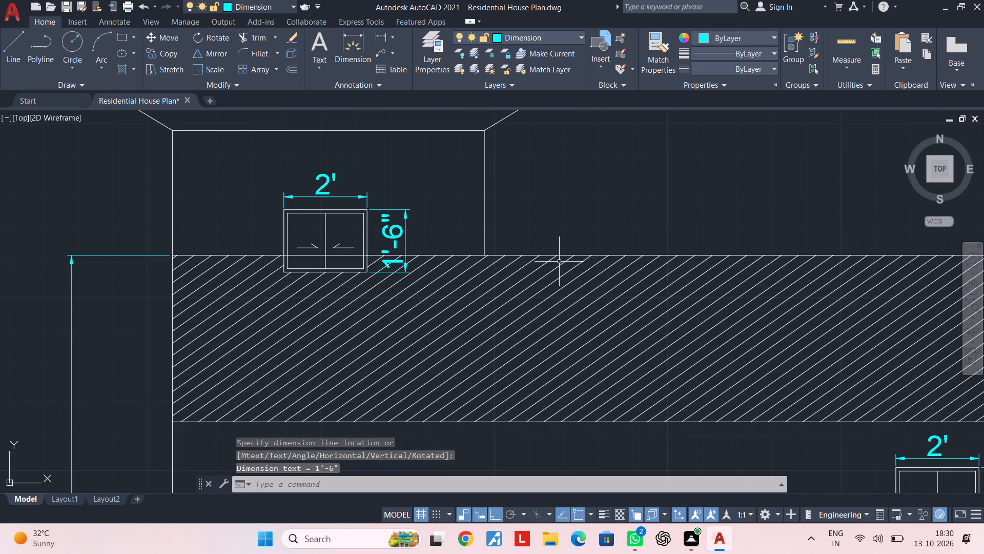
{"action": "middle_click_drag", "start_coordinate": [564, 252], "coordinate": [501, 277]}
{"action": "key", "text": "space"}
{"action": "middle_click_drag", "start_coordinate": [509, 223], "coordinate": [495, 230]}
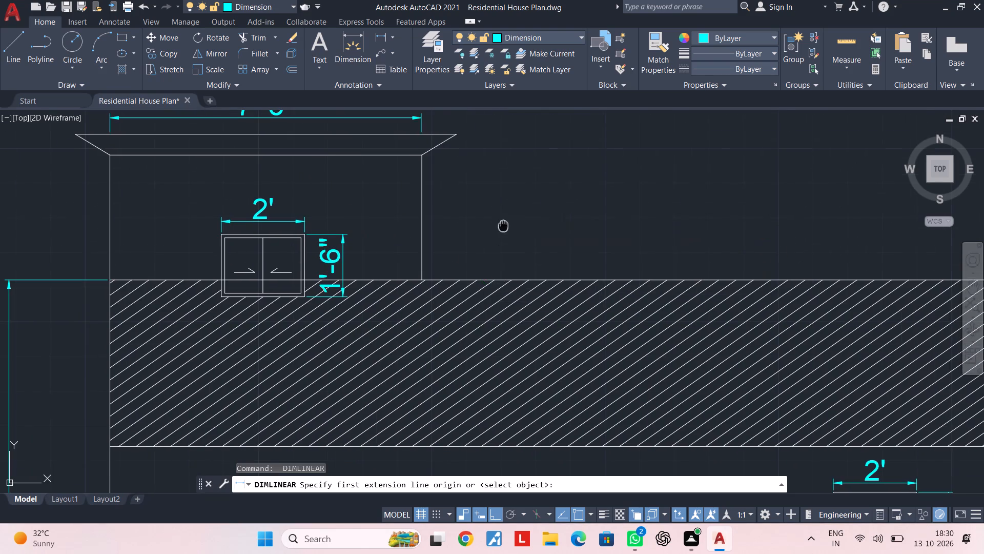
{"action": "middle_click_drag", "start_coordinate": [495, 230], "coordinate": [429, 265]}
{"action": "scroll", "coordinate": [465, 253], "scroll_direction": "down", "scroll_amount": 1}
{"action": "middle_click_drag", "start_coordinate": [465, 253], "coordinate": [435, 277]}
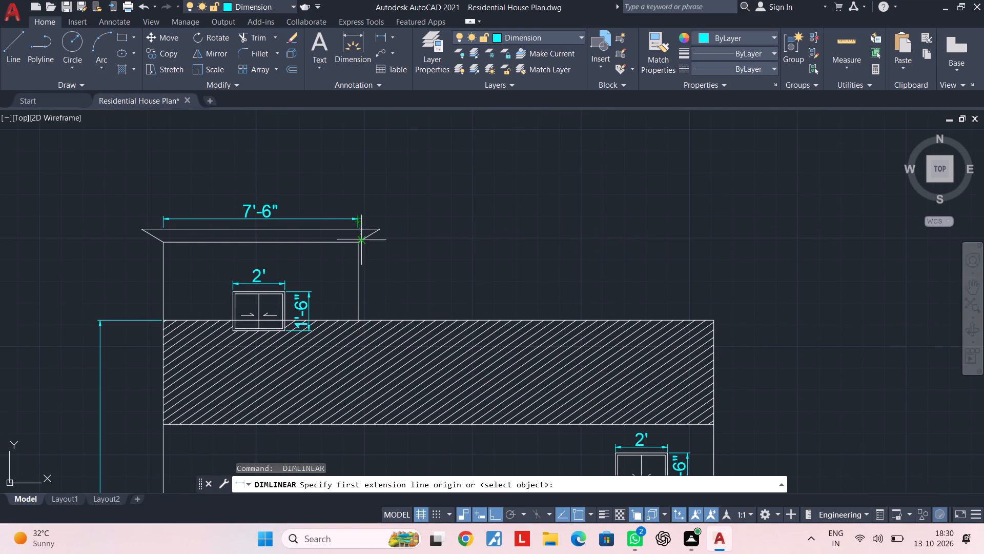
{"action": "left_click", "coordinate": [358, 318]}
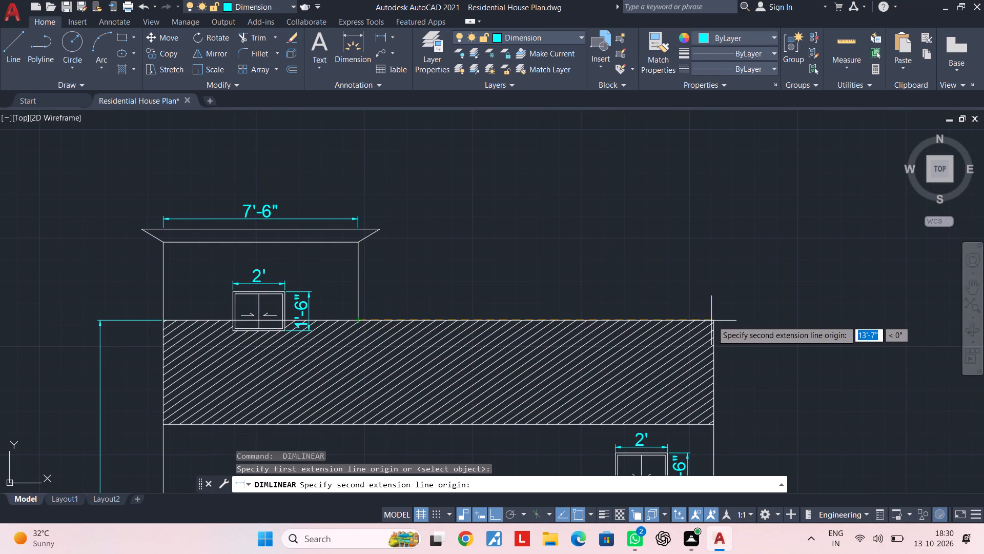
{"action": "left_click", "coordinate": [715, 320]}
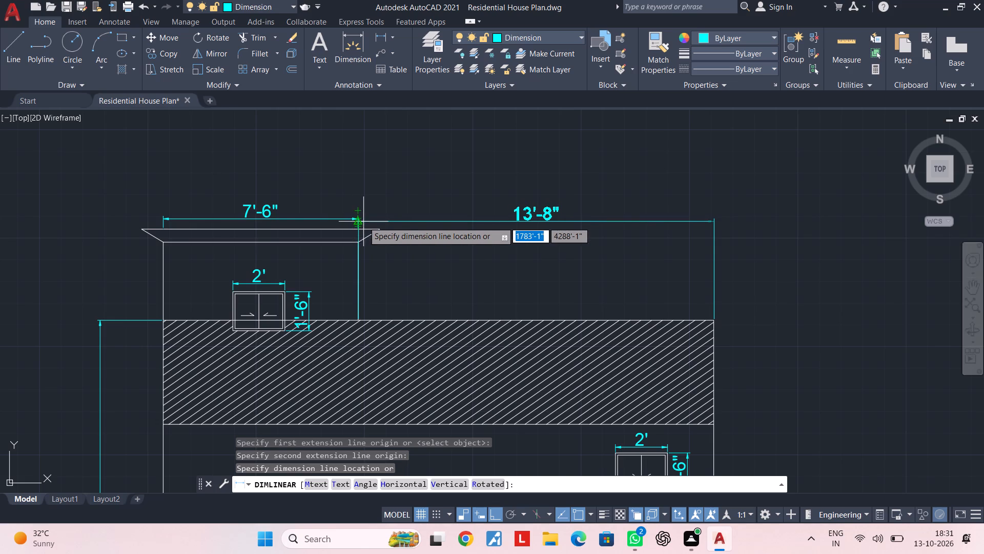
{"action": "left_click", "coordinate": [358, 220]}
{"action": "key", "text": "Escape"}
{"action": "key", "text": "Escape"}
{"action": "middle_click_drag", "start_coordinate": [563, 239], "coordinate": [547, 159]}
{"action": "key", "text": "Escape"}
{"action": "key", "text": "Escape"}
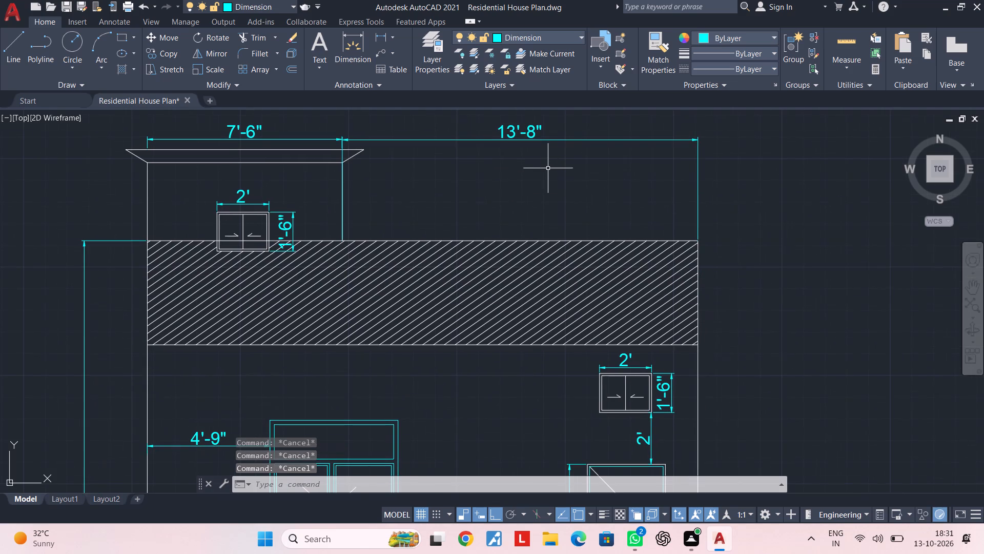
{"action": "key", "text": "Escape"}
{"action": "key", "text": "Escape"}
{"action": "key", "text": "Escape"}
{"action": "key", "text": "Escape"}
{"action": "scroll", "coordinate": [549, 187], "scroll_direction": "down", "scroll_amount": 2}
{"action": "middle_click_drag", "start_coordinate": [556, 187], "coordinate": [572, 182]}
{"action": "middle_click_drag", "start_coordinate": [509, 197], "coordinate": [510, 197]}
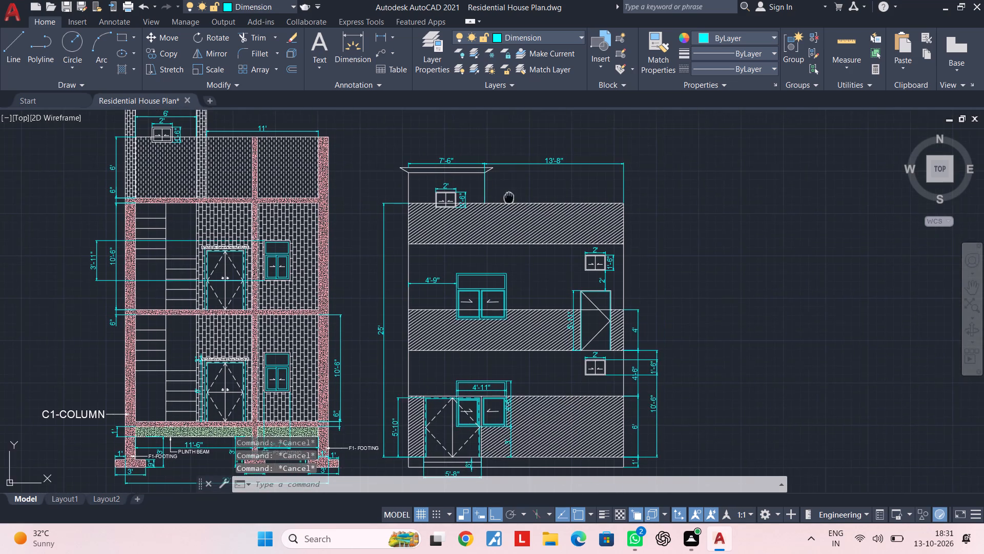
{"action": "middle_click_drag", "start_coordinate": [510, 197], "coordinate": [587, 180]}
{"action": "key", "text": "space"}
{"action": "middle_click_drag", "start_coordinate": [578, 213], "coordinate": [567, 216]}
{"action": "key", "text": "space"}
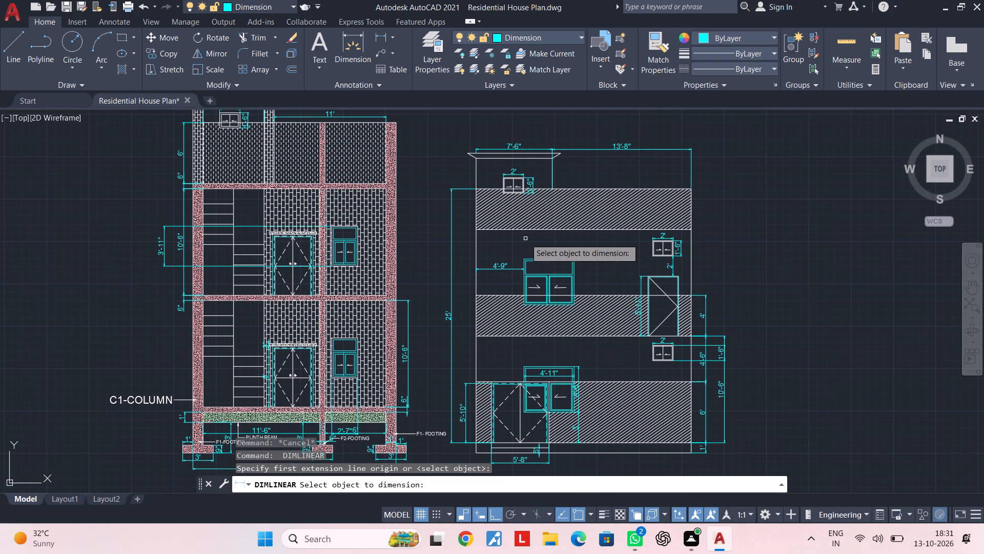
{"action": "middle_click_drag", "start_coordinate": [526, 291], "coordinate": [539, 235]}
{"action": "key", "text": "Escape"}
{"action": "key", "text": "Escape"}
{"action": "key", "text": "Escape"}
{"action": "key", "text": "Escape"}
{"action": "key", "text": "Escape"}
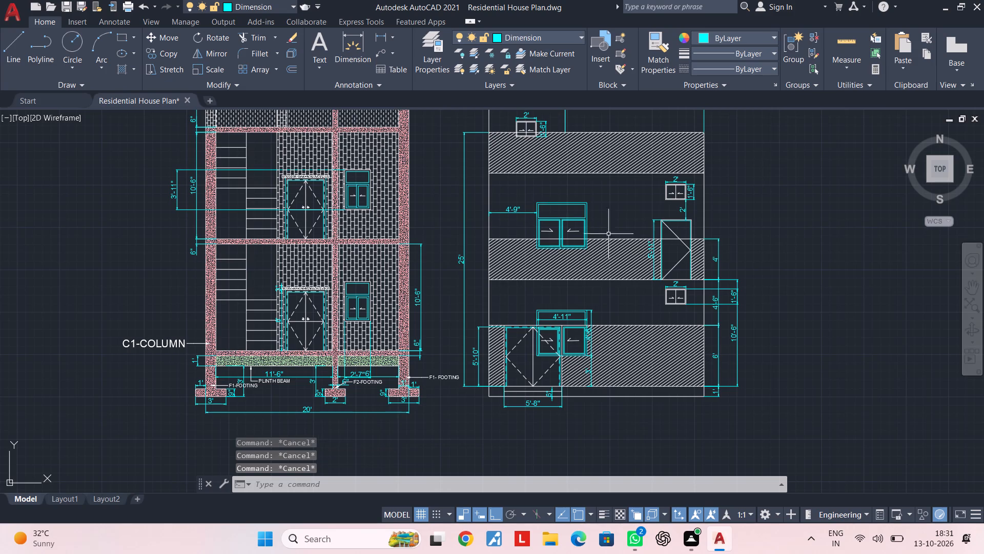
Save the house plan drawing.
{"action": "middle_click_drag", "start_coordinate": [671, 234], "coordinate": [567, 214]}
{"action": "middle_click_drag", "start_coordinate": [540, 237], "coordinate": [544, 206]}
{"action": "key", "text": "ctrl+s"}
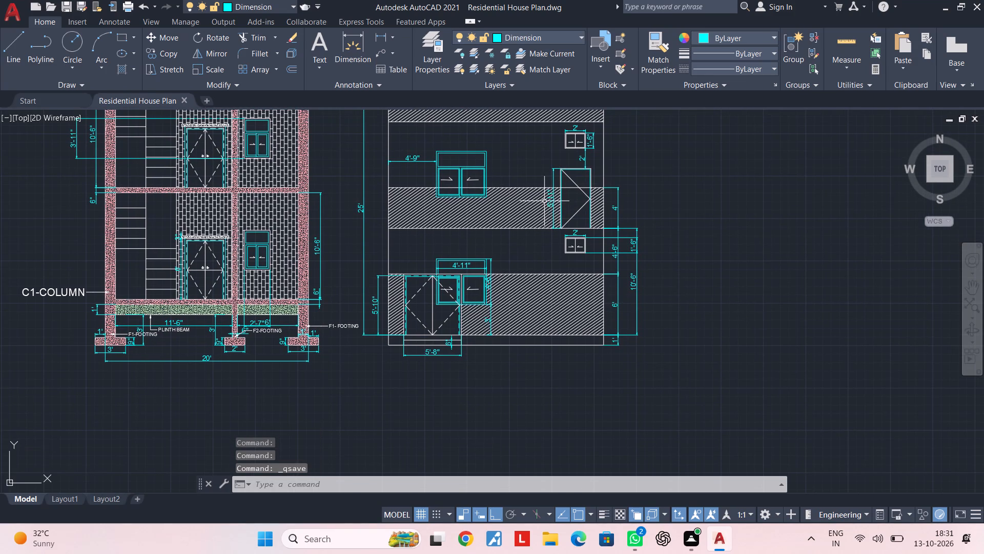
{"action": "key", "text": "ctrl+s"}
Copy the complete dimensioned elevation horizontally into the empty space to the right of the original.
{"action": "scroll", "coordinate": [536, 201], "scroll_direction": "down", "scroll_amount": 3}
{"action": "middle_click_drag", "start_coordinate": [536, 201], "coordinate": [524, 252]}
{"action": "scroll", "coordinate": [516, 270], "scroll_direction": "up", "scroll_amount": 2}
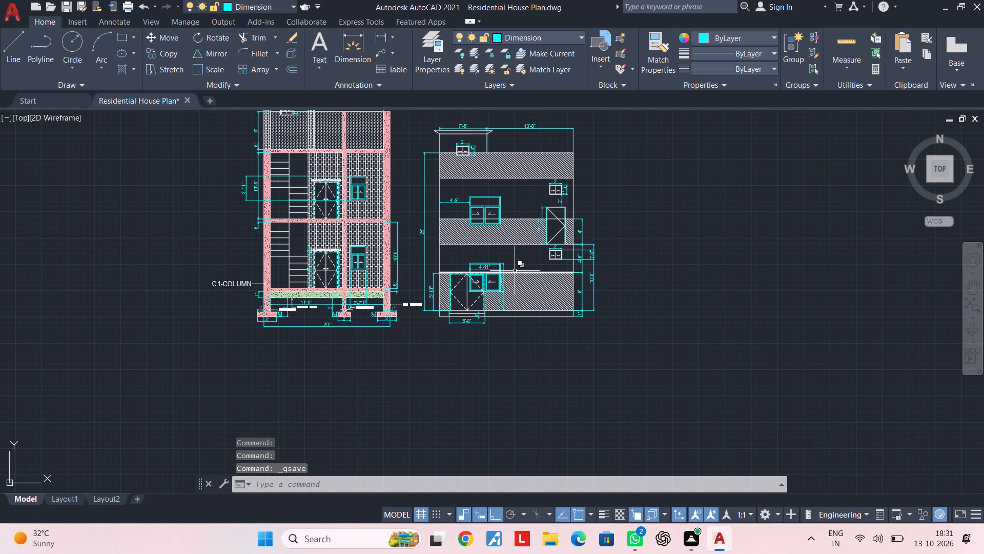
{"action": "key", "text": "Escape"}
{"action": "key", "text": "Escape"}
{"action": "scroll", "coordinate": [556, 287], "scroll_direction": "down", "scroll_amount": 1}
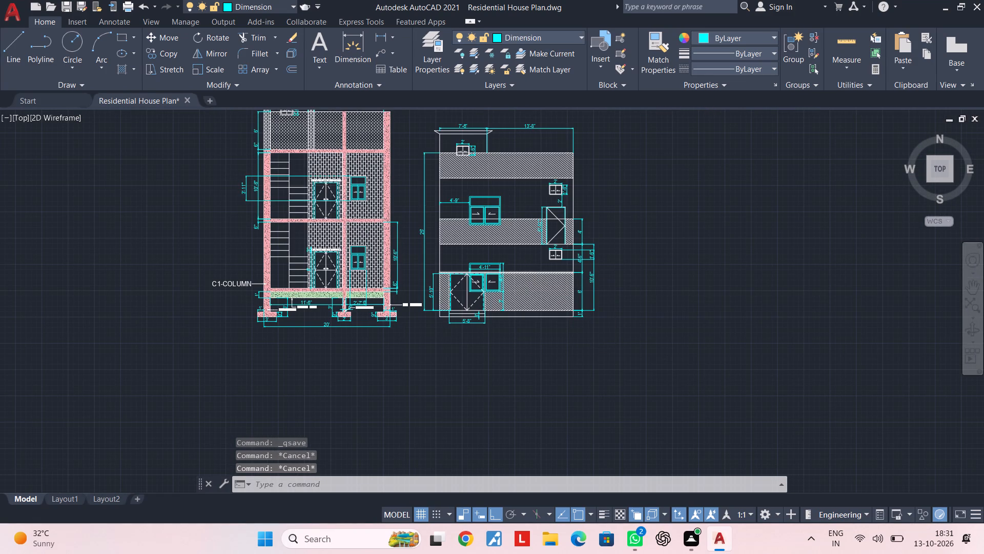
{"action": "middle_click_drag", "start_coordinate": [556, 288], "coordinate": [505, 314]}
{"action": "scroll", "coordinate": [503, 316], "scroll_direction": "down", "scroll_amount": 1}
{"action": "middle_click_drag", "start_coordinate": [503, 316], "coordinate": [491, 307]}
{"action": "scroll", "coordinate": [472, 246], "scroll_direction": "up", "scroll_amount": 1}
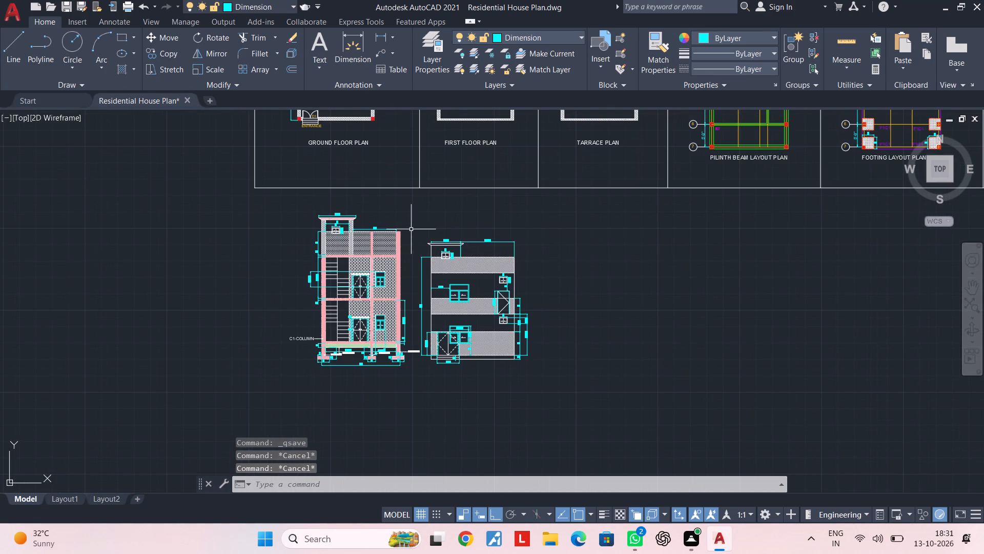
{"action": "left_click", "coordinate": [411, 229]}
{"action": "middle_click_drag", "start_coordinate": [481, 359], "coordinate": [487, 350]}
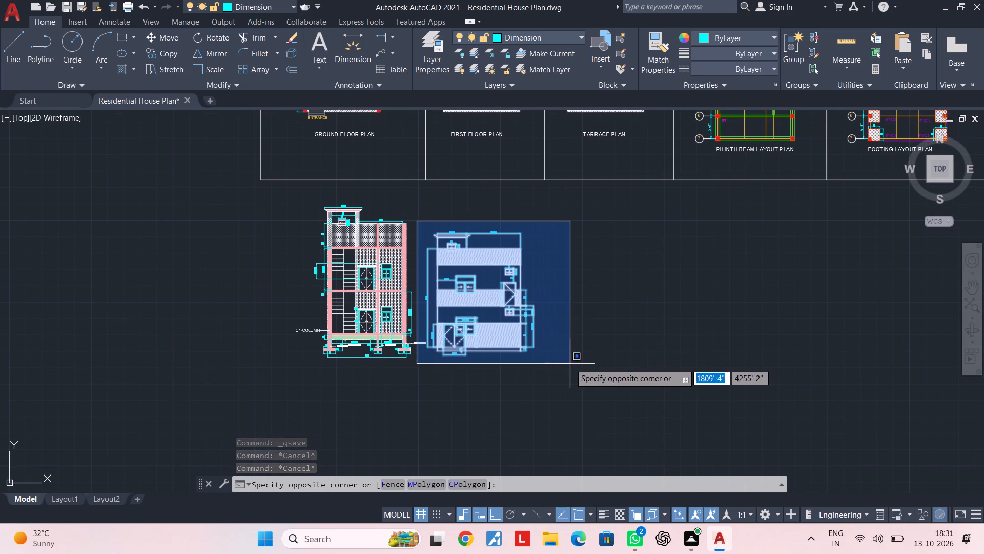
{"action": "left_click", "coordinate": [570, 364]}
{"action": "scroll", "coordinate": [550, 360], "scroll_direction": "up", "scroll_amount": 2}
{"action": "middle_click_drag", "start_coordinate": [550, 360], "coordinate": [566, 367]}
{"action": "type", "text": "CO"}
{"action": "key", "text": "space"}
{"action": "left_click", "coordinate": [523, 373]}
{"action": "scroll", "coordinate": [688, 370], "scroll_direction": "down", "scroll_amount": 1}
{"action": "middle_click_drag", "start_coordinate": [688, 370], "coordinate": [526, 369]}
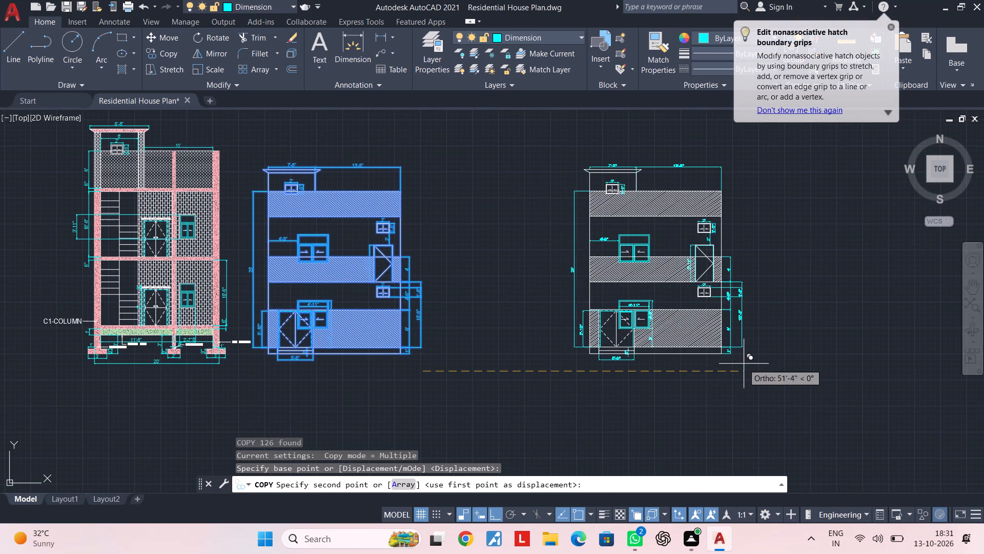
{"action": "left_click", "coordinate": [760, 364]}
{"action": "key", "text": "Escape"}
{"action": "key", "text": "Escape"}
{"action": "key", "text": "Escape"}
{"action": "middle_click_drag", "start_coordinate": [516, 206], "coordinate": [552, 182]}
{"action": "key", "text": "Escape"}
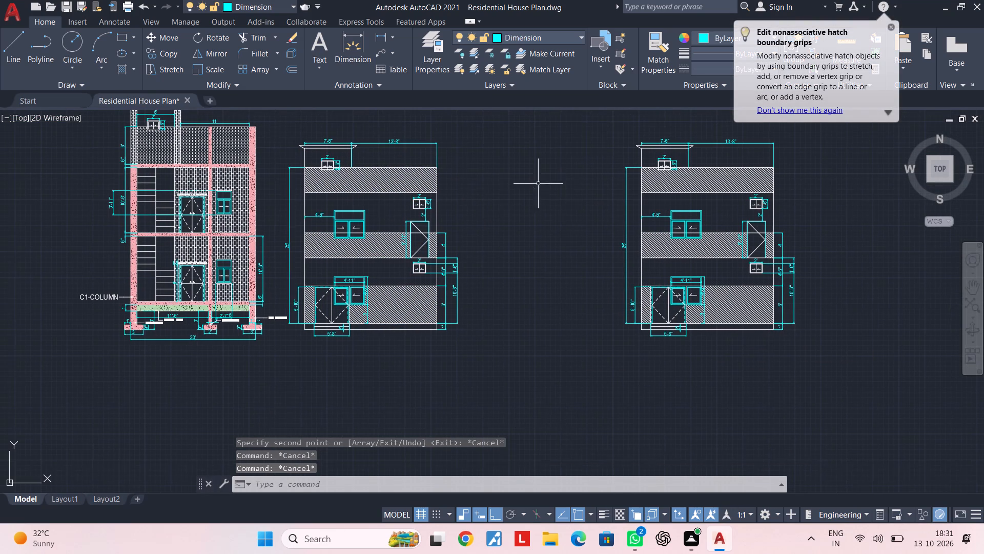
Delete the original dimensioned elevation next to the building section, keeping its duplicate.
{"action": "left_click", "coordinate": [271, 118]}
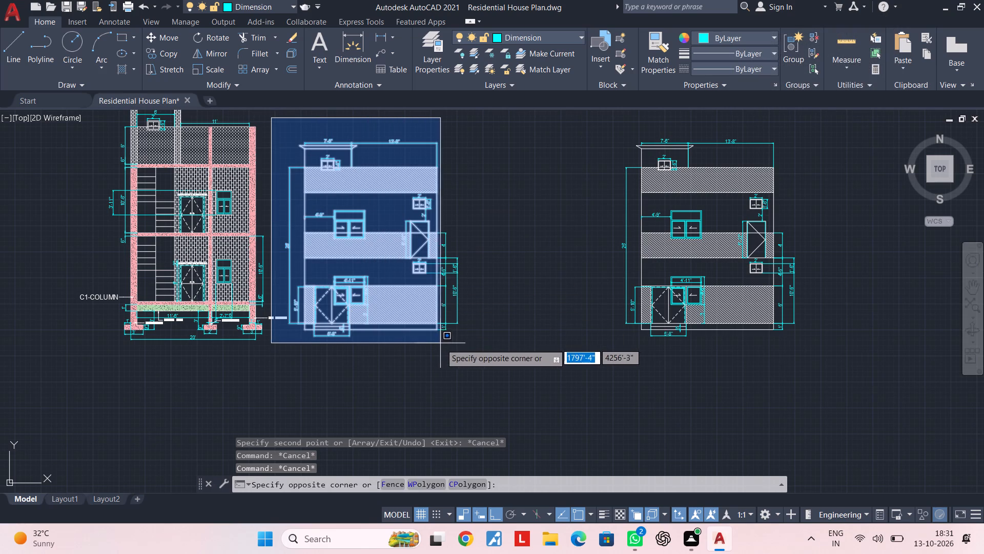
{"action": "left_click", "coordinate": [480, 352]}
{"action": "key", "text": "Delete"}
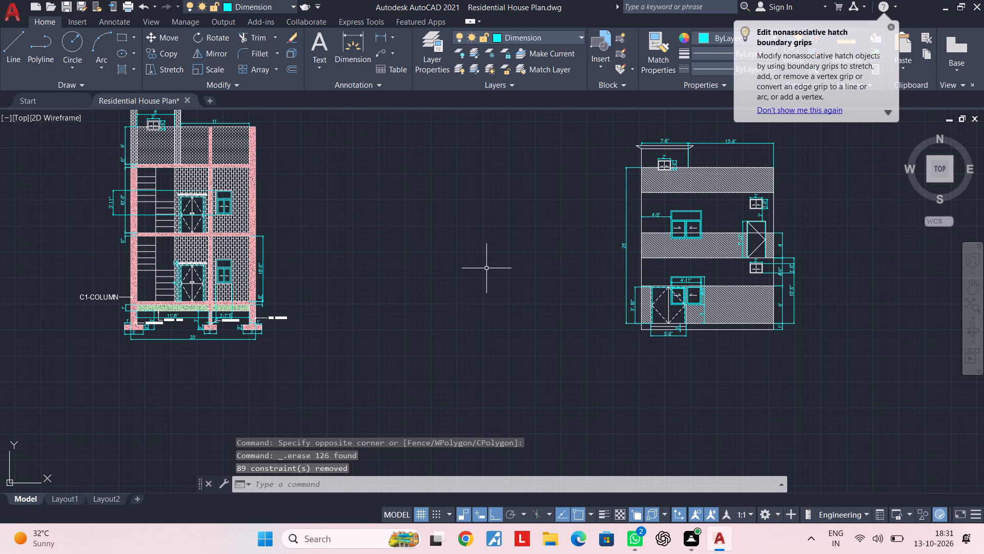
Copy the remaining dimensioned elevation horizontally back toward the building section, into the empty space beside it.
{"action": "middle_click_drag", "start_coordinate": [485, 267], "coordinate": [393, 269]}
{"action": "scroll", "coordinate": [429, 273], "scroll_direction": "down", "scroll_amount": 2}
{"action": "middle_click_drag", "start_coordinate": [420, 273], "coordinate": [390, 273]}
{"action": "key", "text": "Escape"}
{"action": "key", "text": "Escape"}
{"action": "left_click_drag", "start_coordinate": [405, 202], "coordinate": [409, 207]}
{"action": "left_click", "coordinate": [564, 345]}
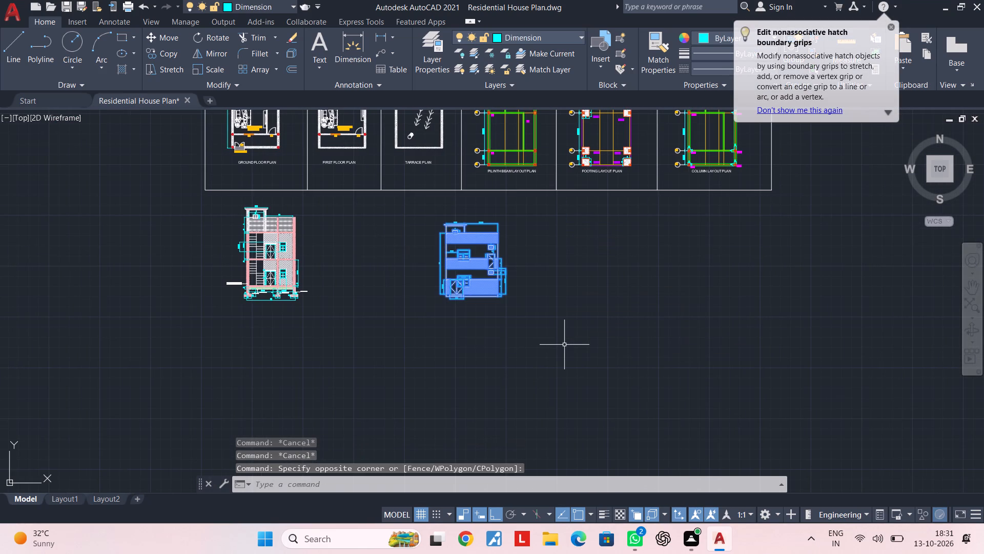
{"action": "type", "text": "CO"}
{"action": "key", "text": "space"}
{"action": "left_click", "coordinate": [553, 331]}
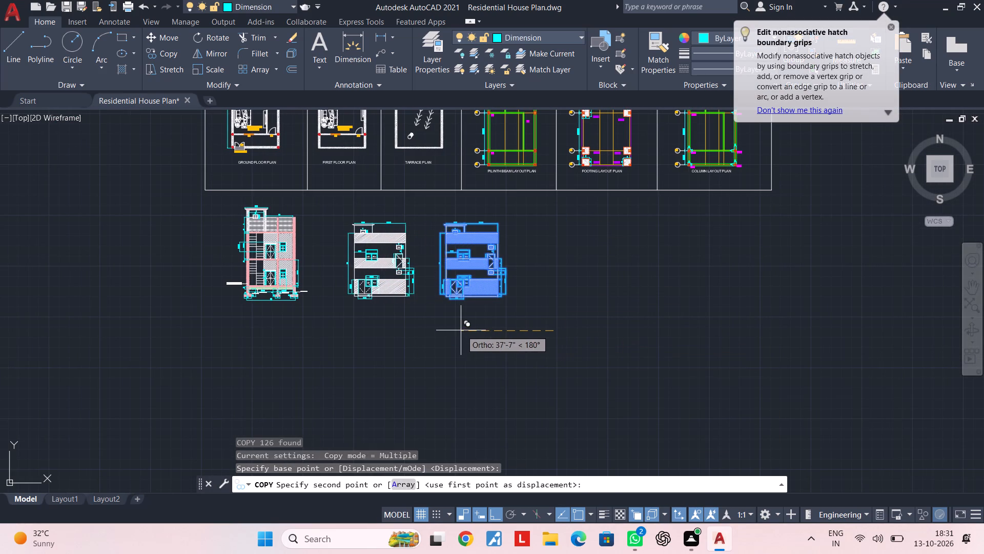
{"action": "left_click", "coordinate": [455, 330]}
{"action": "key", "text": "Escape"}
{"action": "key", "text": "Escape"}
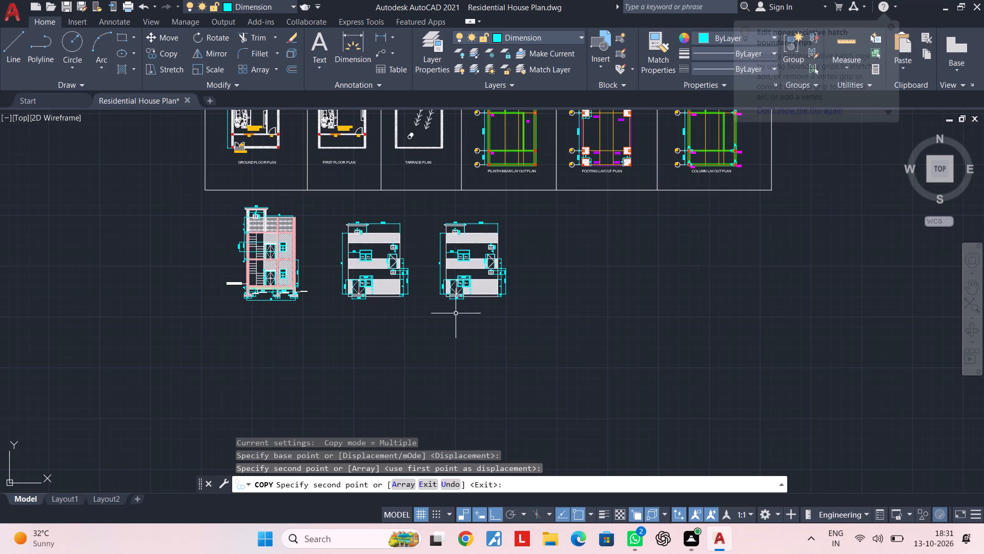
{"action": "key", "text": "Escape"}
Delete the farther elevation, keeping the copy nearer to the building section.
{"action": "left_click", "coordinate": [425, 211]}
{"action": "left_click", "coordinate": [528, 331]}
{"action": "key", "text": "Delete"}
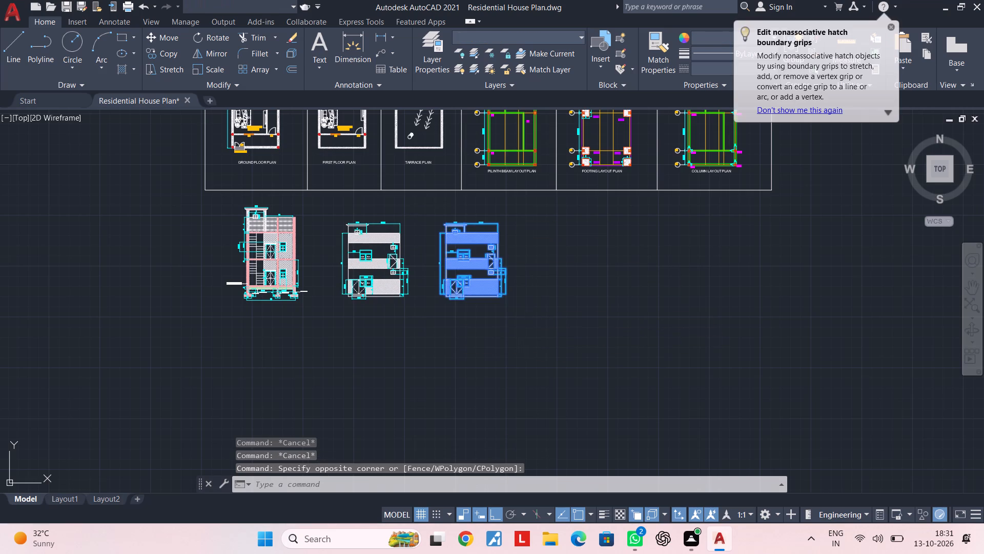
Save the house plan drawing.
{"action": "scroll", "coordinate": [404, 299], "scroll_direction": "up", "scroll_amount": 3}
{"action": "middle_click_drag", "start_coordinate": [410, 300], "coordinate": [430, 364]}
{"action": "key", "text": "ctrl+s"}
{"action": "key", "text": "ctrl+s"}
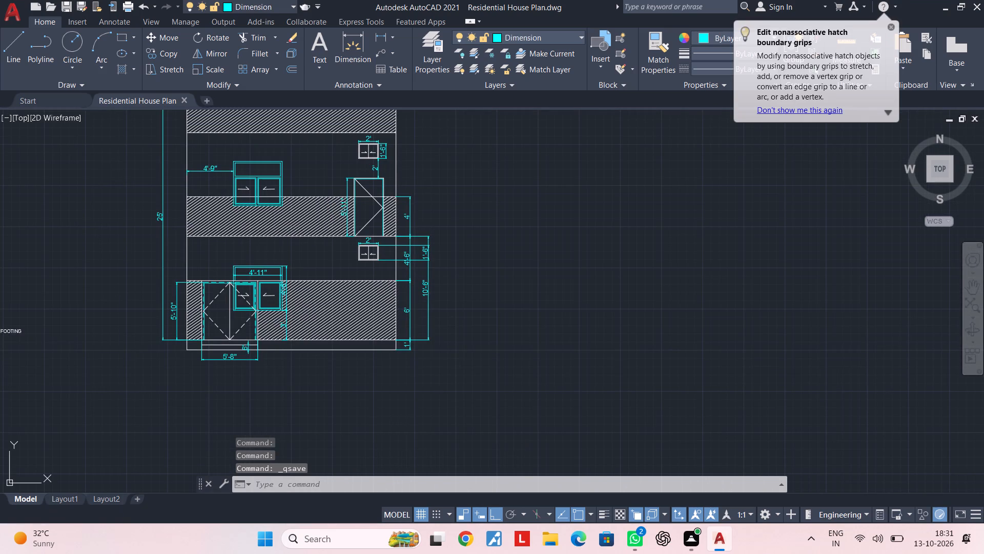
{"action": "key", "text": "Escape"}
{"action": "key", "text": "Escape"}
Match the two diagonal swing lines of the upper-floor door to the dashed diagonal line of the entrance door.
{"action": "middle_click_drag", "start_coordinate": [553, 338], "coordinate": [548, 338]}
{"action": "key", "text": "Escape"}
{"action": "middle_click_drag", "start_coordinate": [328, 349], "coordinate": [399, 340]}
{"action": "key", "text": "Escape"}
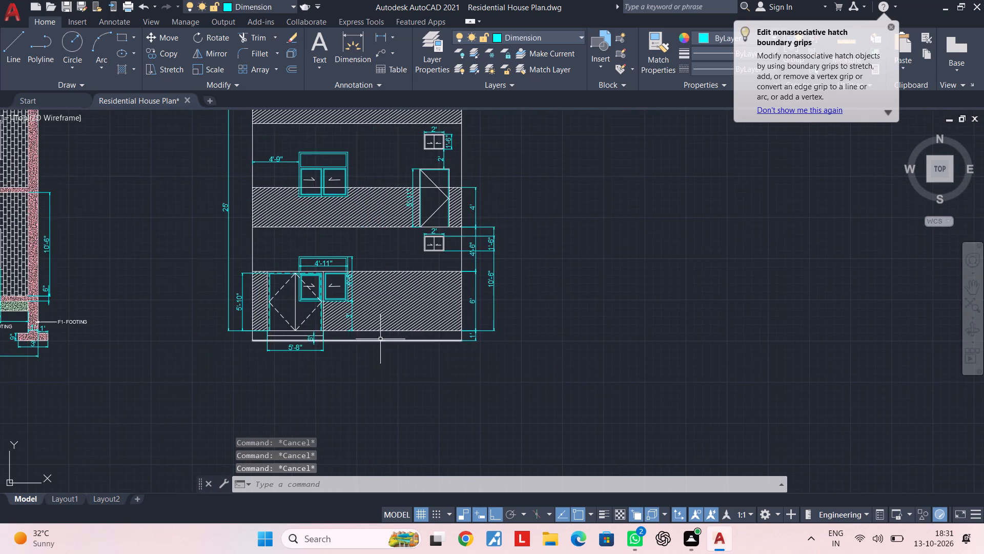
{"action": "key", "text": "Escape"}
{"action": "scroll", "coordinate": [315, 319], "scroll_direction": "up", "scroll_amount": 2}
{"action": "middle_click_drag", "start_coordinate": [338, 308], "coordinate": [331, 381]}
{"action": "key", "text": "Escape"}
{"action": "scroll", "coordinate": [425, 278], "scroll_direction": "down", "scroll_amount": 2}
{"action": "middle_click_drag", "start_coordinate": [422, 287], "coordinate": [385, 329]}
{"action": "key", "text": "Escape"}
{"action": "scroll", "coordinate": [466, 253], "scroll_direction": "up", "scroll_amount": 1}
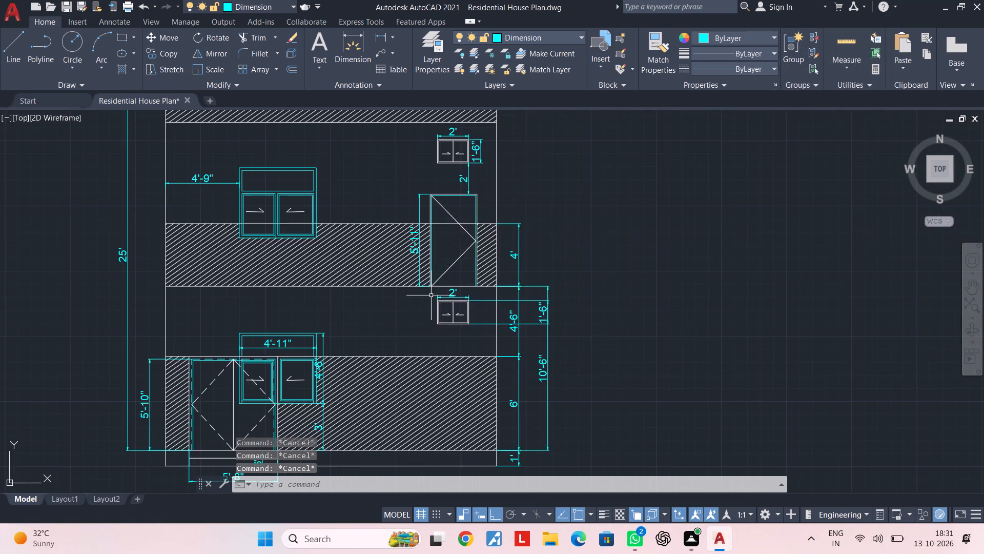
{"action": "middle_click_drag", "start_coordinate": [429, 296], "coordinate": [478, 293]}
{"action": "key", "text": "Escape"}
{"action": "key", "text": "Escape"}
{"action": "key", "text": "Escape"}
{"action": "key", "text": "Escape"}
{"action": "key", "text": "m"}
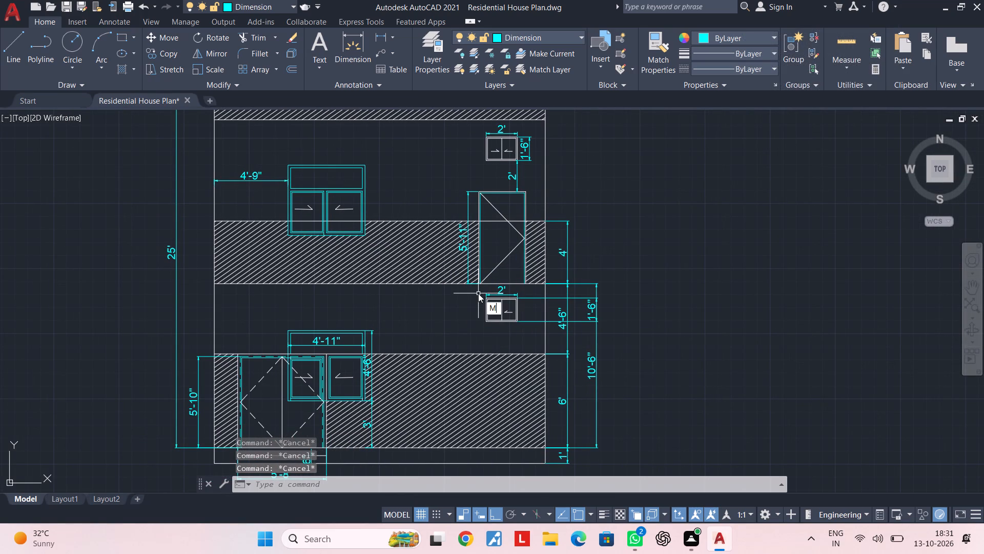
{"action": "type", "text": "A"}
{"action": "key", "text": "space"}
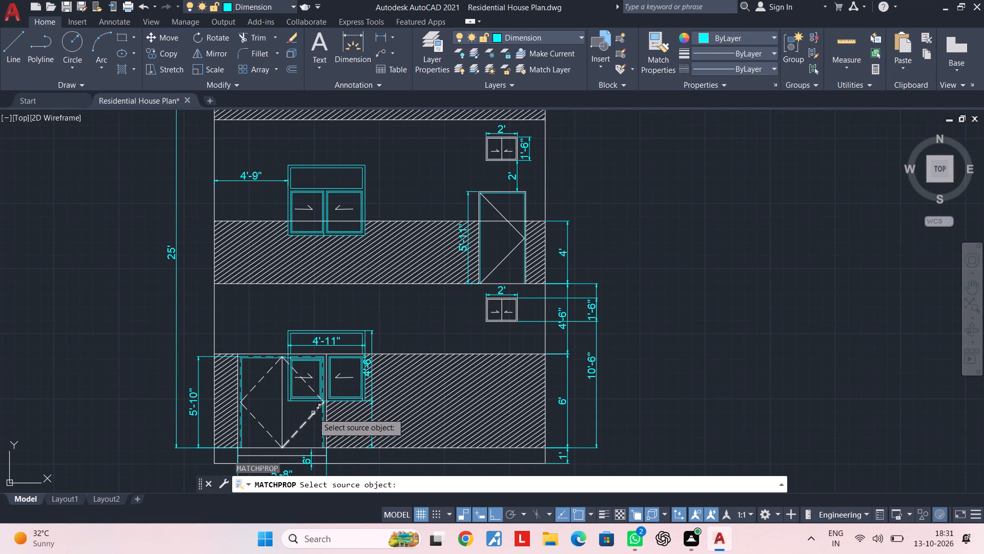
{"action": "left_click", "coordinate": [313, 413]}
{"action": "left_click", "coordinate": [516, 226]}
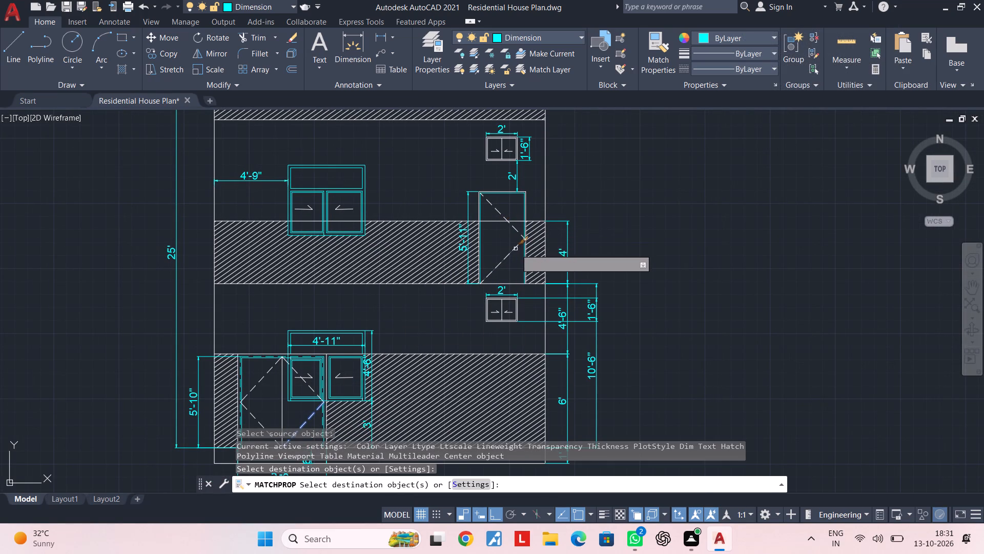
{"action": "left_click", "coordinate": [515, 250]}
{"action": "key", "text": "Escape"}
{"action": "key", "text": "Escape"}
Copy the pair of door handles from the section's ground-floor door onto the elevation's entrance door, straddling its centre line.
{"action": "scroll", "coordinate": [566, 248], "scroll_direction": "down", "scroll_amount": 1}
{"action": "middle_click_drag", "start_coordinate": [565, 243], "coordinate": [571, 225]}
{"action": "key", "text": "Escape"}
{"action": "key", "text": "Escape"}
{"action": "middle_click_drag", "start_coordinate": [567, 240], "coordinate": [582, 211]}
{"action": "key", "text": "Escape"}
{"action": "key", "text": "Escape"}
{"action": "middle_click_drag", "start_coordinate": [558, 249], "coordinate": [621, 235]}
{"action": "key", "text": "Escape"}
{"action": "key", "text": "Escape"}
{"action": "scroll", "coordinate": [111, 253], "scroll_direction": "up", "scroll_amount": 5}
{"action": "middle_click_drag", "start_coordinate": [111, 250], "coordinate": [165, 252]}
{"action": "scroll", "coordinate": [157, 236], "scroll_direction": "up", "scroll_amount": 1}
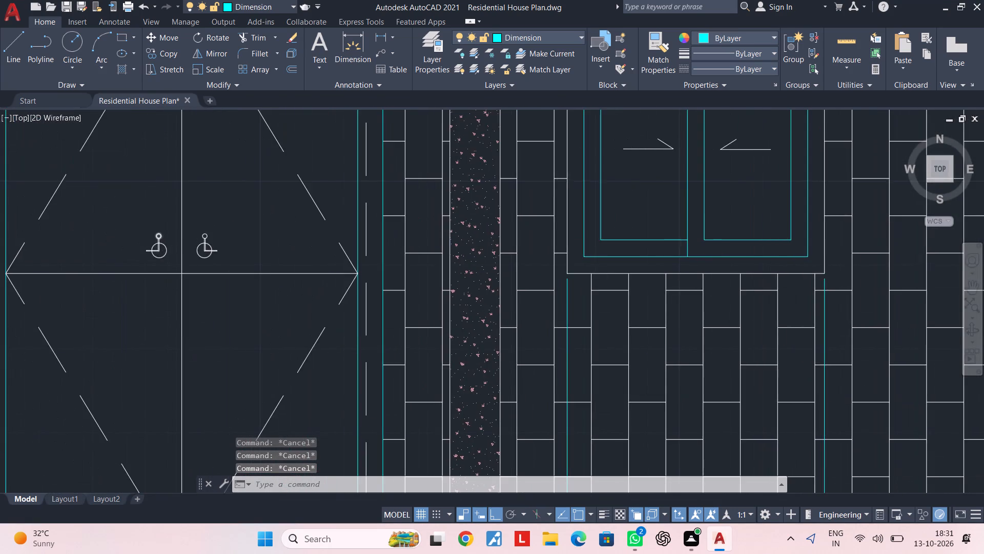
{"action": "left_click", "coordinate": [176, 228]}
{"action": "left_click", "coordinate": [151, 272]}
{"action": "left_click", "coordinate": [271, 235]}
{"action": "left_click", "coordinate": [218, 271]}
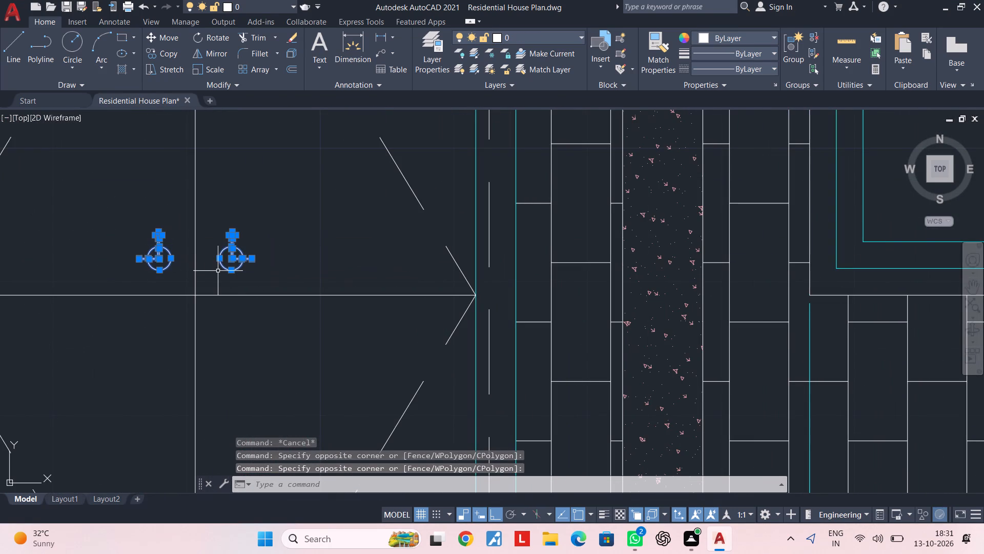
{"action": "type", "text": "CO"}
{"action": "key", "text": "space"}
{"action": "left_click", "coordinate": [165, 256]}
{"action": "scroll", "coordinate": [336, 306], "scroll_direction": "down", "scroll_amount": 4}
{"action": "middle_click_drag", "start_coordinate": [346, 310], "coordinate": [215, 206]}
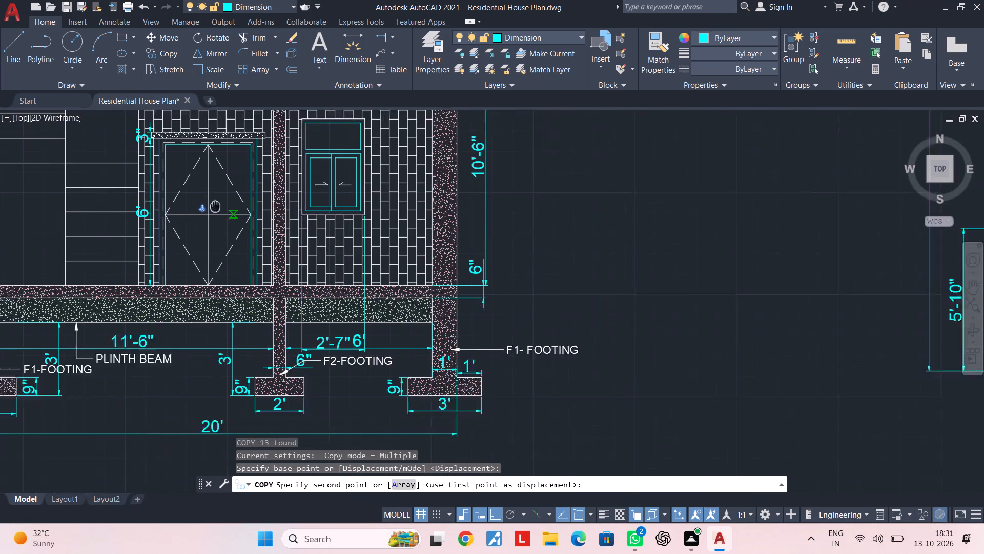
{"action": "middle_click_drag", "start_coordinate": [419, 344], "coordinate": [325, 243]}
{"action": "left_click", "coordinate": [489, 516]}
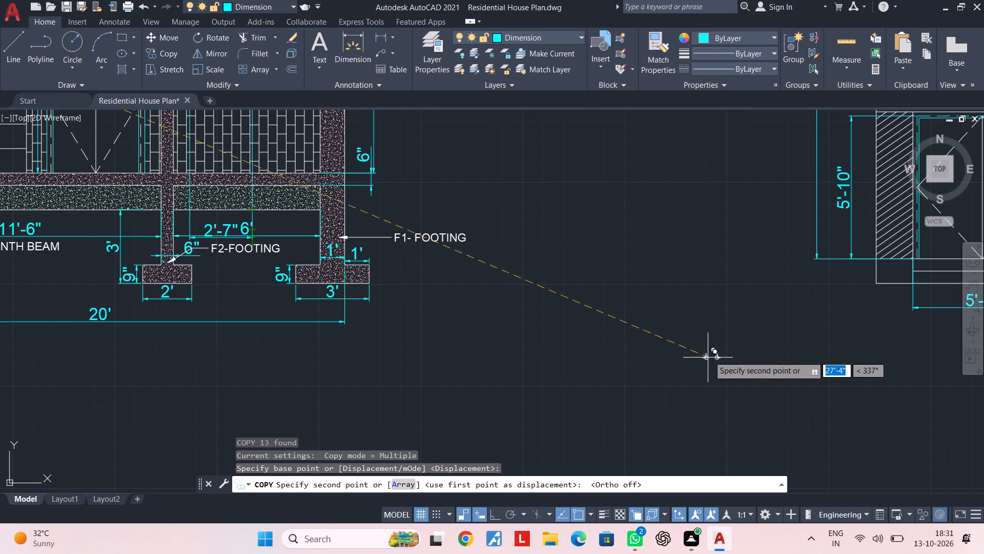
{"action": "middle_click_drag", "start_coordinate": [579, 356], "coordinate": [298, 361]}
{"action": "middle_click_drag", "start_coordinate": [581, 277], "coordinate": [352, 323]}
{"action": "scroll", "coordinate": [438, 269], "scroll_direction": "up", "scroll_amount": 2}
{"action": "scroll", "coordinate": [482, 233], "scroll_direction": "up", "scroll_amount": 1}
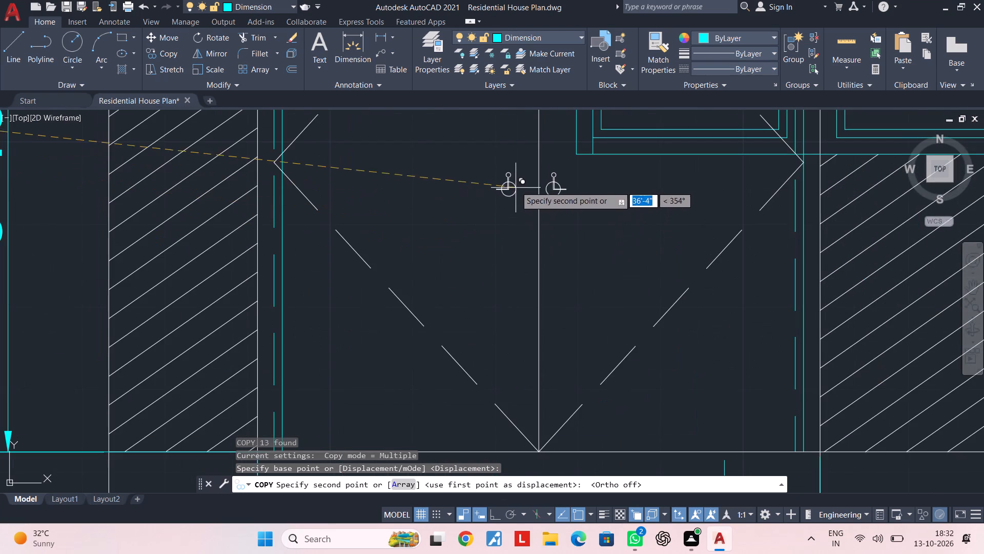
{"action": "middle_click_drag", "start_coordinate": [514, 183], "coordinate": [458, 273]}
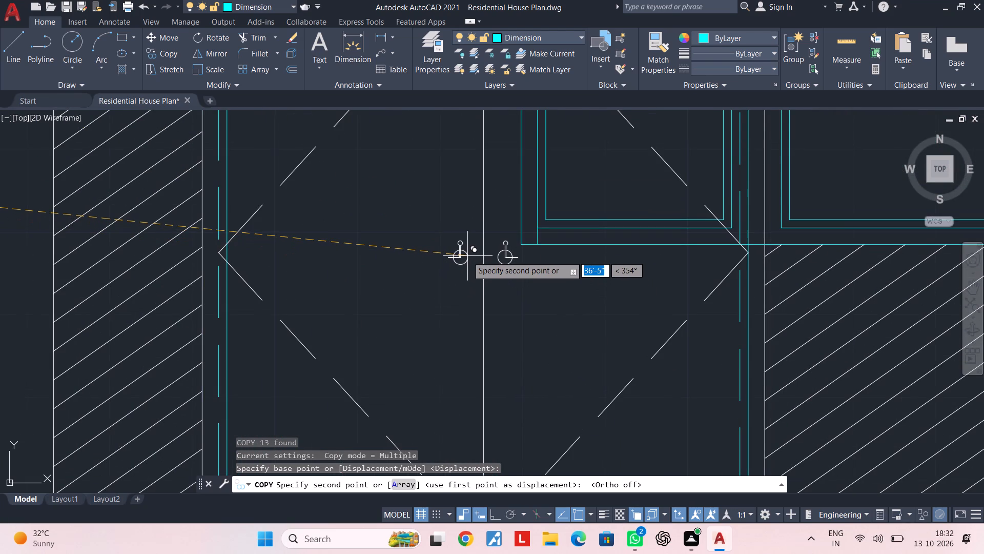
{"action": "middle_click_drag", "start_coordinate": [464, 188], "coordinate": [444, 255]}
{"action": "scroll", "coordinate": [464, 188], "scroll_direction": "down", "scroll_amount": 1}
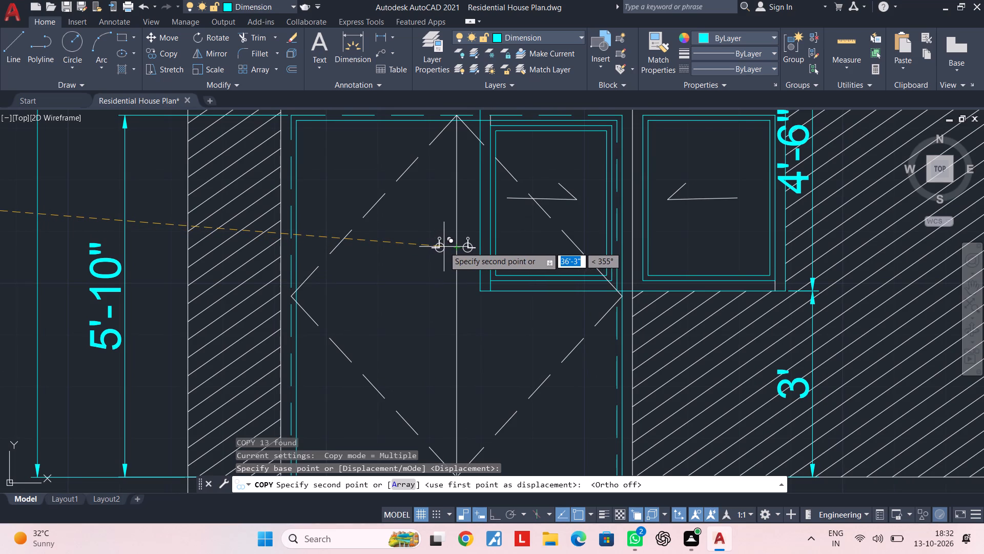
{"action": "left_click", "coordinate": [445, 246]}
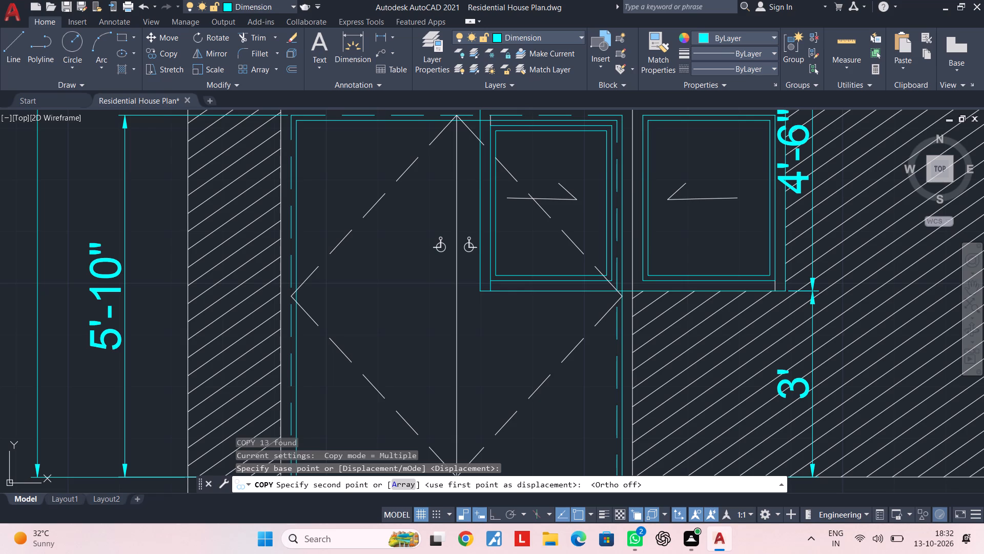
Place another copy of the handle pair inside the elevation's upper-floor single door, near its left frame.
{"action": "scroll", "coordinate": [637, 103], "scroll_direction": "down", "scroll_amount": 2}
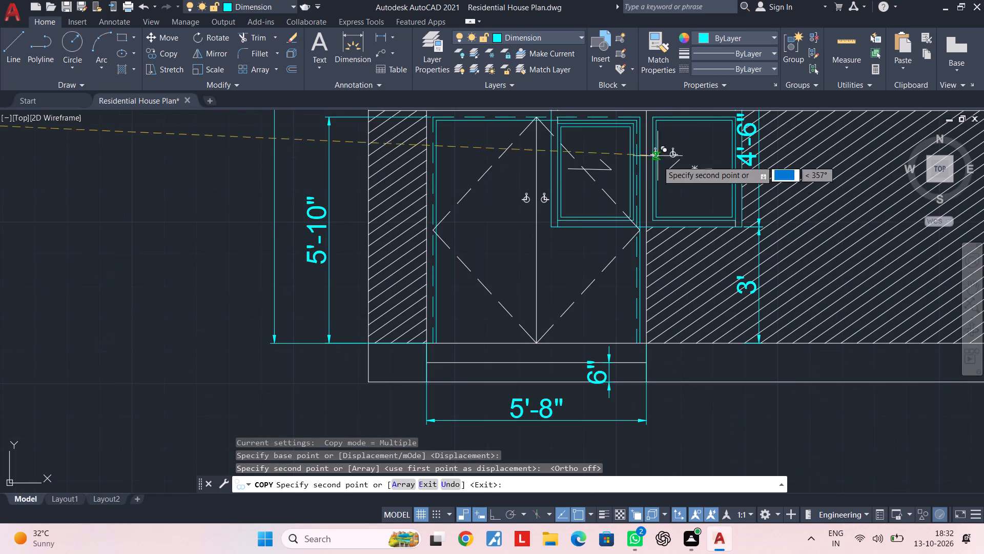
{"action": "scroll", "coordinate": [623, 243], "scroll_direction": "down", "scroll_amount": 2}
{"action": "middle_click_drag", "start_coordinate": [622, 240], "coordinate": [554, 292]}
{"action": "middle_click_drag", "start_coordinate": [632, 231], "coordinate": [535, 281]}
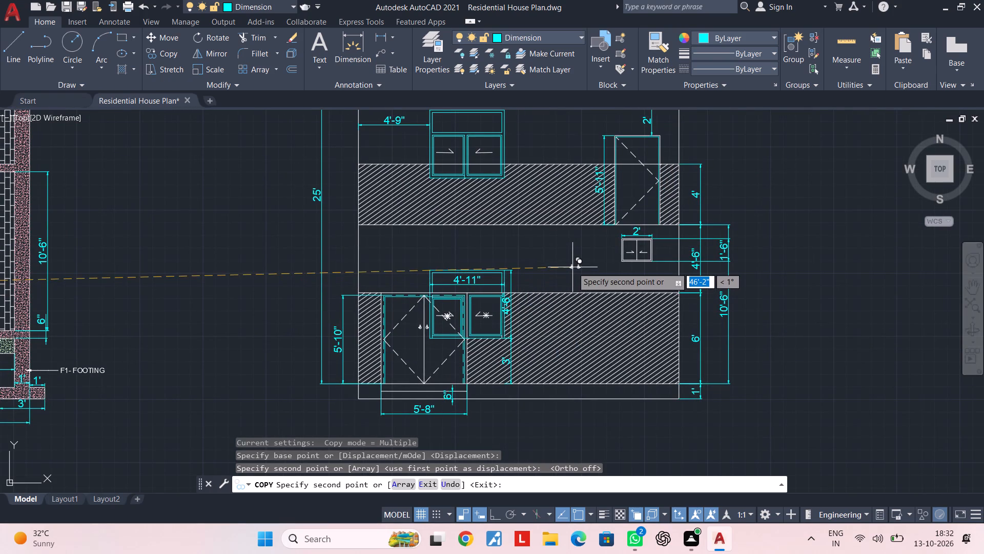
{"action": "middle_click_drag", "start_coordinate": [582, 247], "coordinate": [541, 296]}
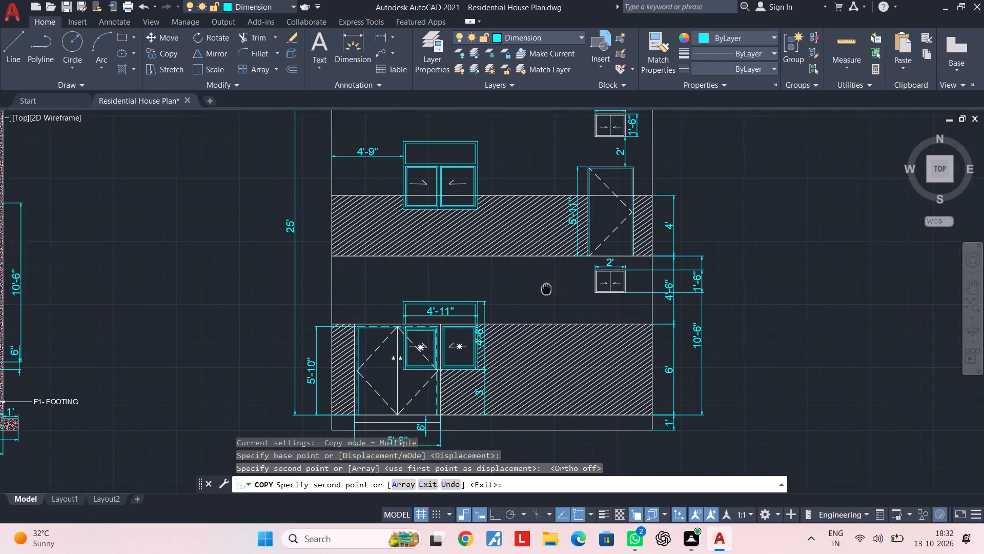
{"action": "middle_click_drag", "start_coordinate": [541, 296], "coordinate": [534, 305]}
{"action": "scroll", "coordinate": [587, 236], "scroll_direction": "up", "scroll_amount": 3}
{"action": "middle_click_drag", "start_coordinate": [553, 224], "coordinate": [544, 246]}
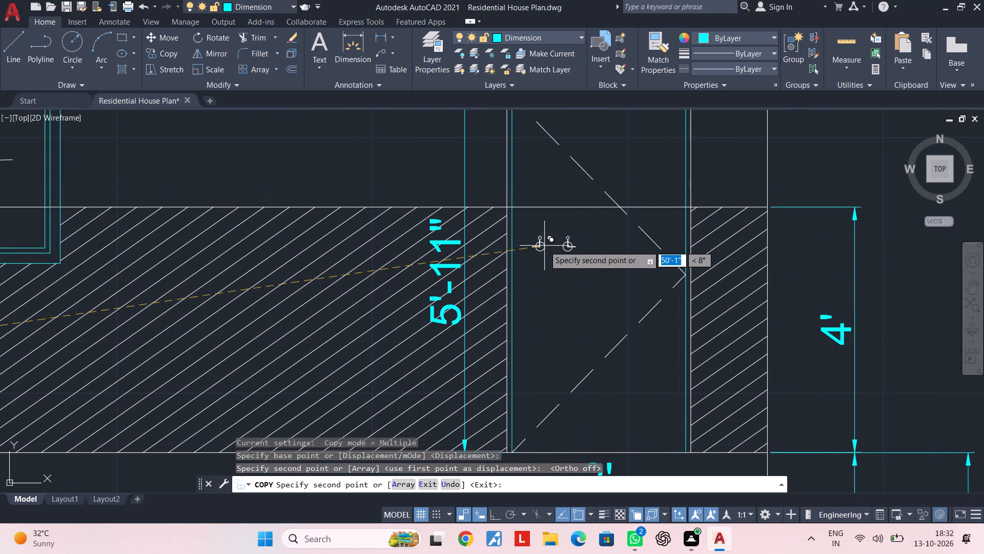
{"action": "scroll", "coordinate": [544, 246], "scroll_direction": "up", "scroll_amount": 2}
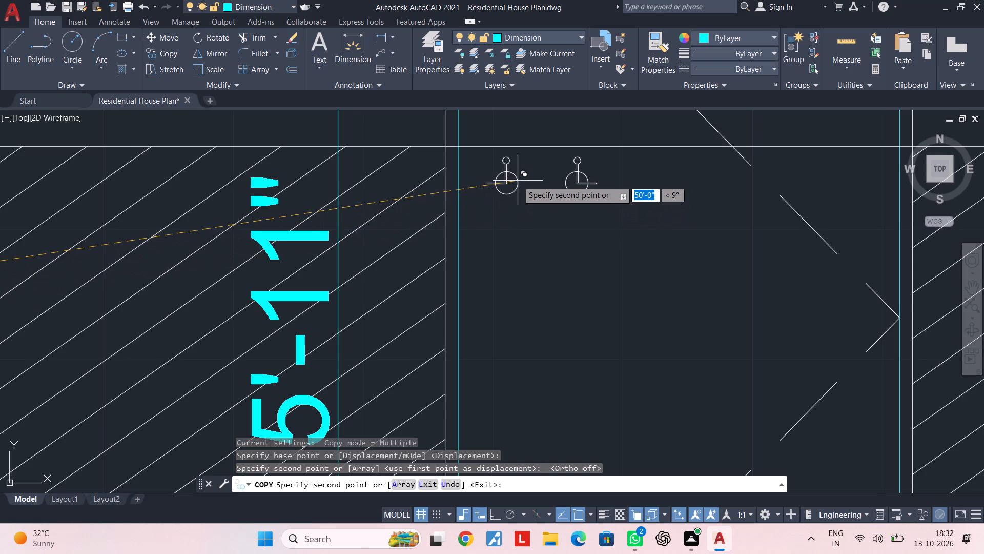
{"action": "left_click", "coordinate": [518, 181]}
{"action": "key", "text": "Escape"}
{"action": "key", "text": "Escape"}
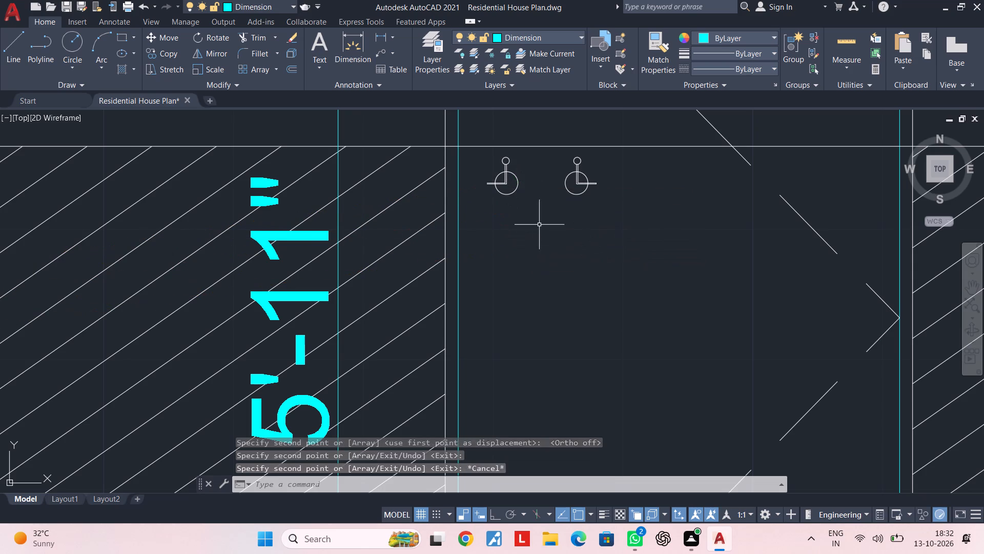
Delete the left handle of the copied pair on the upper-floor door, including its small circle.
{"action": "key", "text": "Escape"}
{"action": "left_click", "coordinate": [536, 165]}
{"action": "left_click", "coordinate": [491, 212]}
{"action": "key", "text": "Delete"}
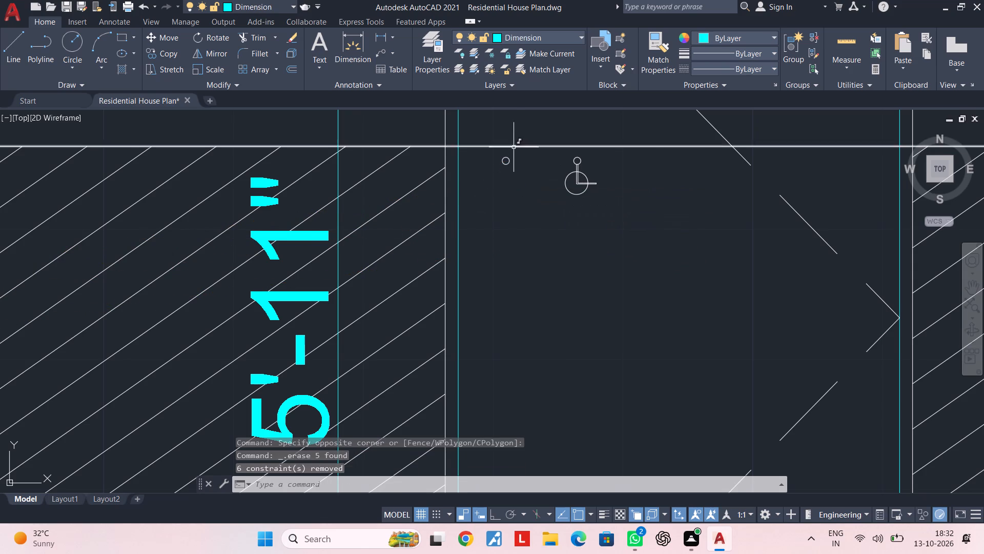
{"action": "scroll", "coordinate": [515, 160], "scroll_direction": "up", "scroll_amount": 2}
{"action": "left_click_drag", "start_coordinate": [515, 150], "coordinate": [508, 160]}
{"action": "left_click", "coordinate": [468, 185]}
{"action": "key", "text": "Delete"}
{"action": "scroll", "coordinate": [753, 217], "scroll_direction": "down", "scroll_amount": 1}
{"action": "middle_click_drag", "start_coordinate": [737, 228], "coordinate": [690, 245]}
{"action": "key", "text": "Escape"}
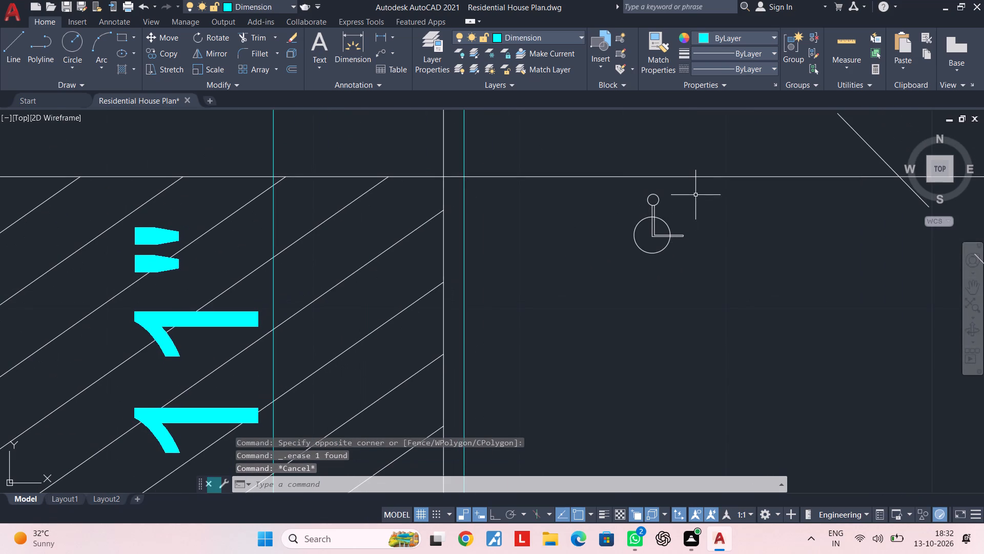
Move the remaining handle of the upper-floor door leftward, close to the door's left frame.
{"action": "left_click", "coordinate": [695, 194]}
{"action": "left_click", "coordinate": [608, 265]}
{"action": "type", "text": "M"}
{"action": "key", "text": "space"}
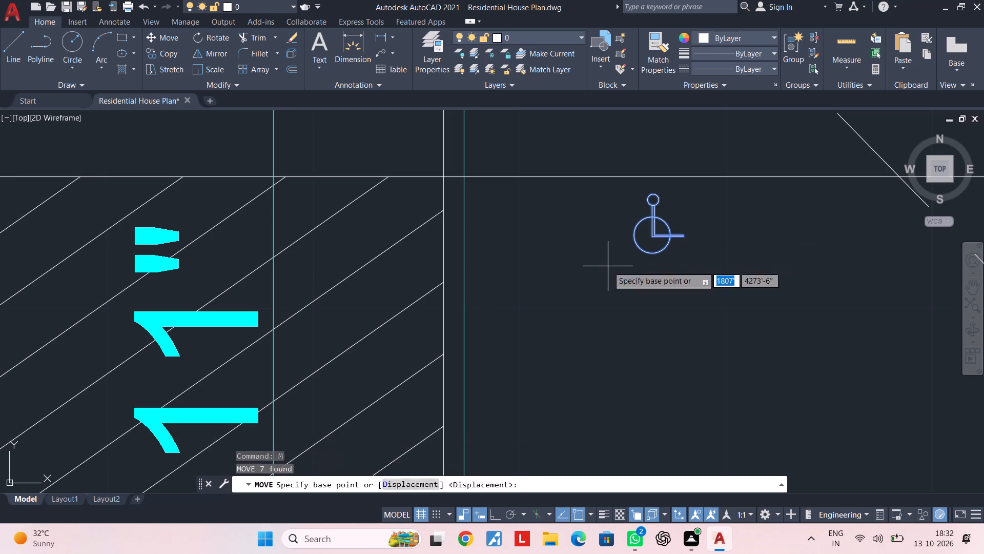
{"action": "left_click", "coordinate": [608, 266]}
{"action": "left_click", "coordinate": [481, 264]}
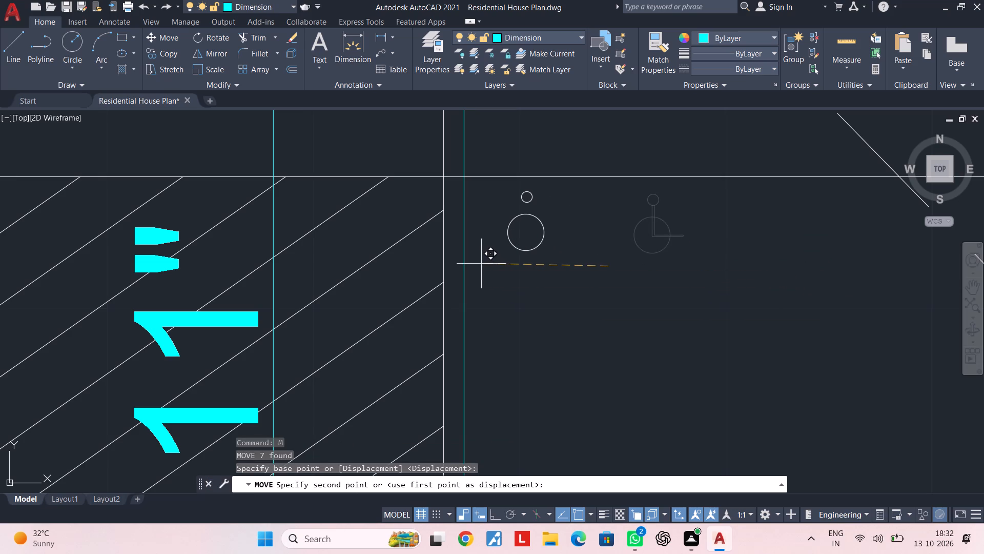
{"action": "key", "text": "Escape"}
{"action": "key", "text": "Escape"}
Save the drawing with the updated elevation doors.
{"action": "scroll", "coordinate": [599, 264], "scroll_direction": "down", "scroll_amount": 3}
{"action": "middle_click_drag", "start_coordinate": [600, 264], "coordinate": [593, 273]}
{"action": "key", "text": "Escape"}
{"action": "scroll", "coordinate": [599, 273], "scroll_direction": "down", "scroll_amount": 2}
{"action": "middle_click_drag", "start_coordinate": [599, 273], "coordinate": [584, 285]}
{"action": "middle_click_drag", "start_coordinate": [521, 203], "coordinate": [549, 347]}
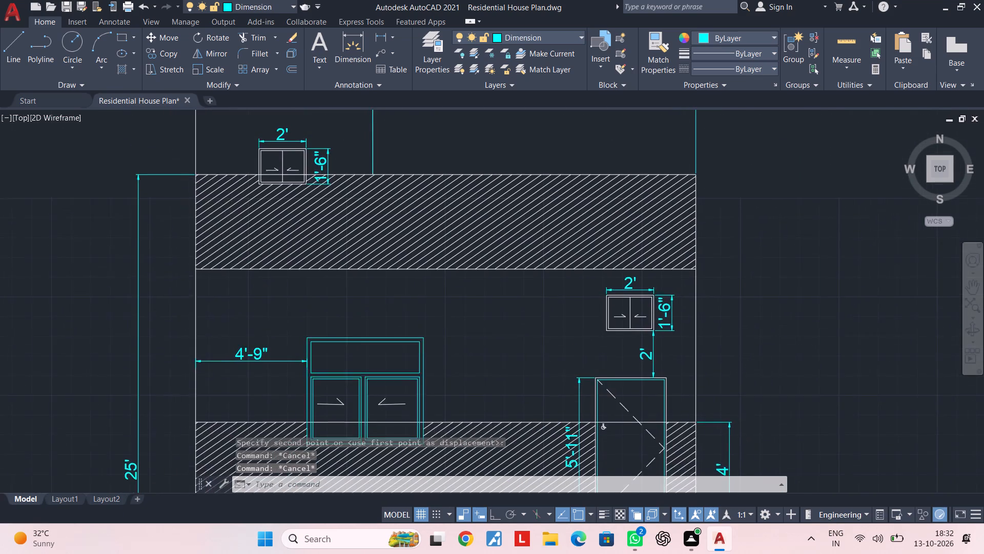
{"action": "middle_click_drag", "start_coordinate": [485, 338], "coordinate": [559, 337]}
{"action": "key", "text": "ctrl+s"}
{"action": "key", "text": "ctrl+s"}
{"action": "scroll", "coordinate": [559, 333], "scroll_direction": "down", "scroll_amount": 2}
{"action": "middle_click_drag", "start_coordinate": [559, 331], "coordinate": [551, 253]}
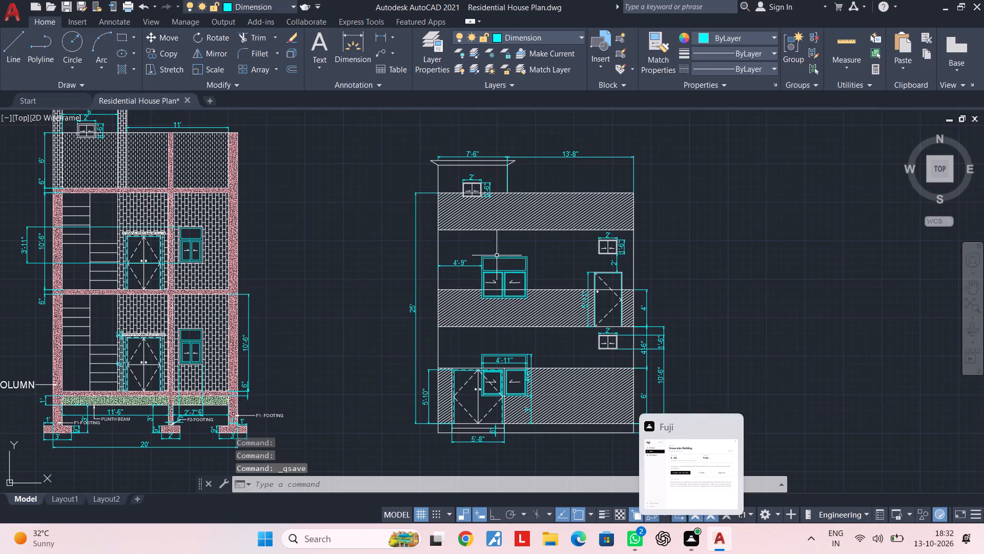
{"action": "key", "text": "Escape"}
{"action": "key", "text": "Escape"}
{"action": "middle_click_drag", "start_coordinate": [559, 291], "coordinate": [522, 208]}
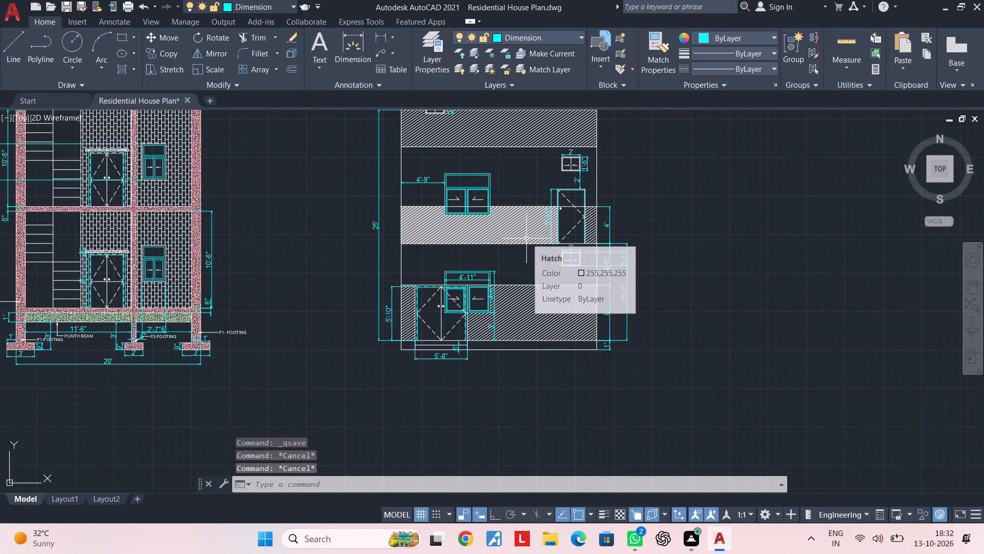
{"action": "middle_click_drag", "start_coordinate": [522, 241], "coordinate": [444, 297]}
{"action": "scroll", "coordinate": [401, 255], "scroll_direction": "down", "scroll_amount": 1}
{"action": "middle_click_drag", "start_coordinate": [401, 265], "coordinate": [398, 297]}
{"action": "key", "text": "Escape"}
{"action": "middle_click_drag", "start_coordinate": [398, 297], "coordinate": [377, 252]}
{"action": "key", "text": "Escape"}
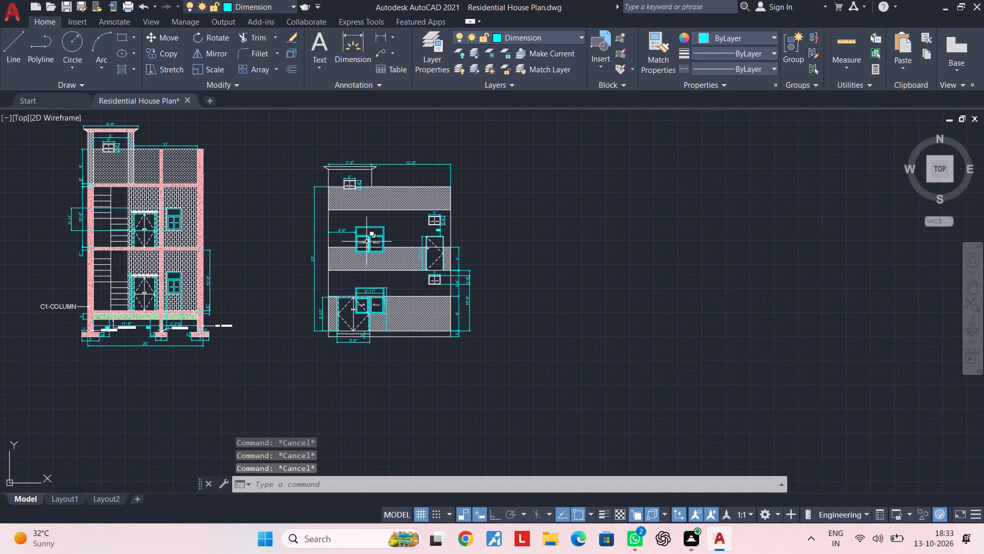
Save the drawing again.
{"action": "key", "text": "Escape"}
{"action": "key", "text": "Escape"}
{"action": "middle_click_drag", "start_coordinate": [386, 268], "coordinate": [364, 225]}
{"action": "key", "text": "Escape"}
{"action": "key", "text": "ctrl+s"}
{"action": "key", "text": "ctrl+s"}
Examine the elevation's doors, windows and dimensions, then its placement beside the section and below the framed row of plans.
{"action": "scroll", "coordinate": [306, 271], "scroll_direction": "up", "scroll_amount": 2}
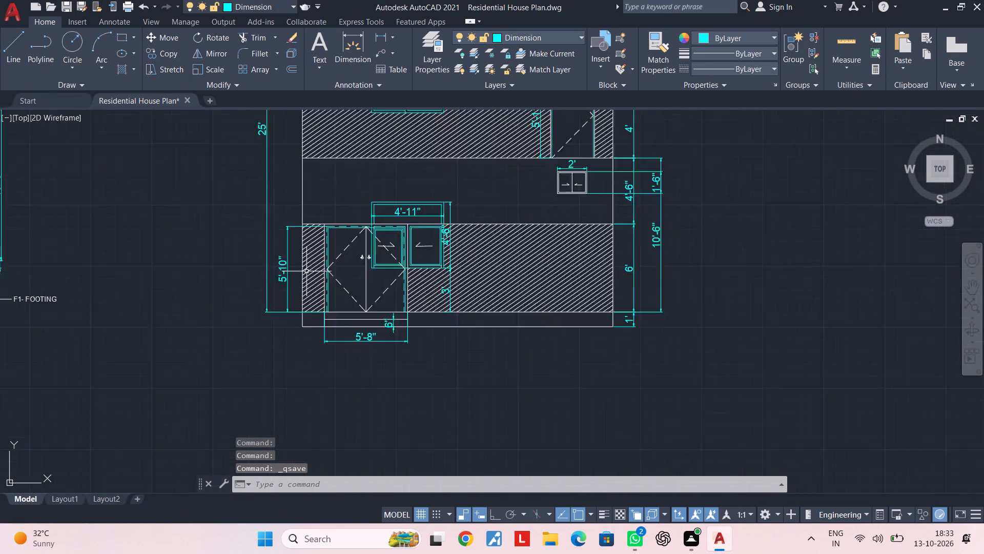
{"action": "scroll", "coordinate": [306, 271], "scroll_direction": "up", "scroll_amount": 1}
{"action": "scroll", "coordinate": [471, 230], "scroll_direction": "down", "scroll_amount": 2}
{"action": "middle_click_drag", "start_coordinate": [473, 231], "coordinate": [301, 314]}
{"action": "middle_click_drag", "start_coordinate": [374, 279], "coordinate": [343, 331]}
{"action": "middle_click_drag", "start_coordinate": [332, 335], "coordinate": [355, 287]}
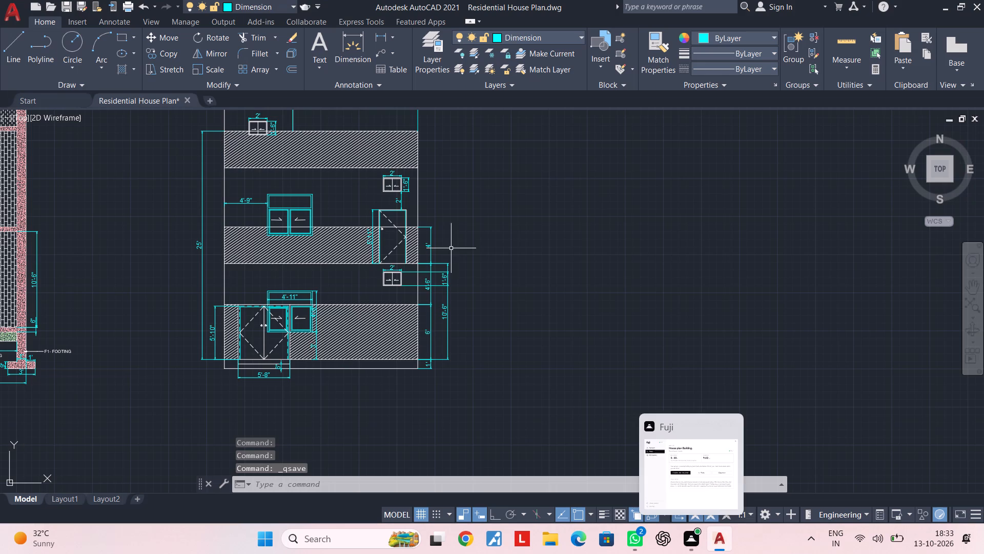
{"action": "key", "text": "Escape"}
{"action": "key", "text": "Escape"}
{"action": "middle_click_drag", "start_coordinate": [357, 318], "coordinate": [404, 309]}
{"action": "key", "text": "Escape"}
{"action": "key", "text": "Escape"}
{"action": "scroll", "coordinate": [512, 279], "scroll_direction": "down", "scroll_amount": 1}
{"action": "middle_click_drag", "start_coordinate": [513, 279], "coordinate": [466, 295]}
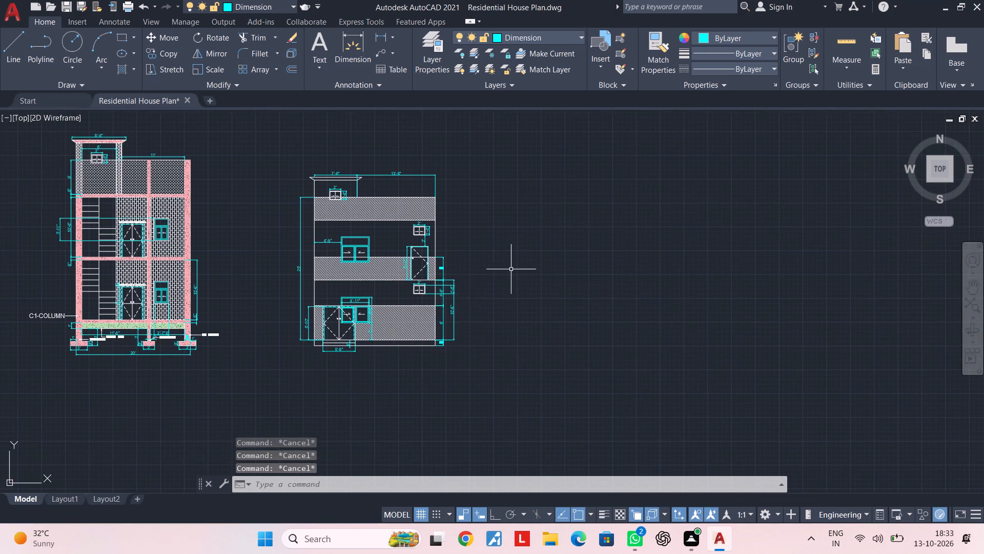
{"action": "middle_click_drag", "start_coordinate": [501, 275], "coordinate": [416, 286]}
{"action": "scroll", "coordinate": [443, 280], "scroll_direction": "down", "scroll_amount": 2}
{"action": "middle_click_drag", "start_coordinate": [443, 280], "coordinate": [411, 300]}
{"action": "middle_click_drag", "start_coordinate": [419, 292], "coordinate": [478, 275]}
{"action": "key", "text": "Escape"}
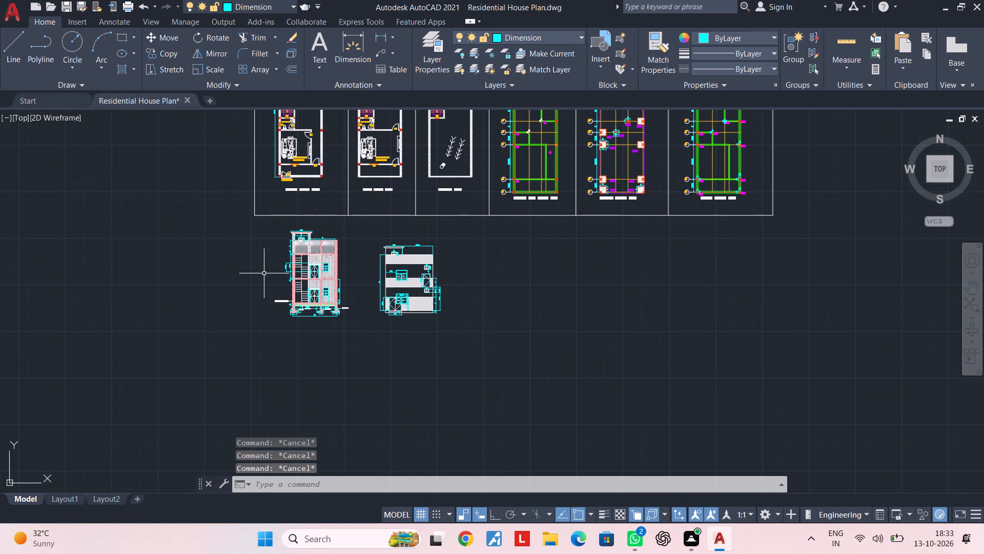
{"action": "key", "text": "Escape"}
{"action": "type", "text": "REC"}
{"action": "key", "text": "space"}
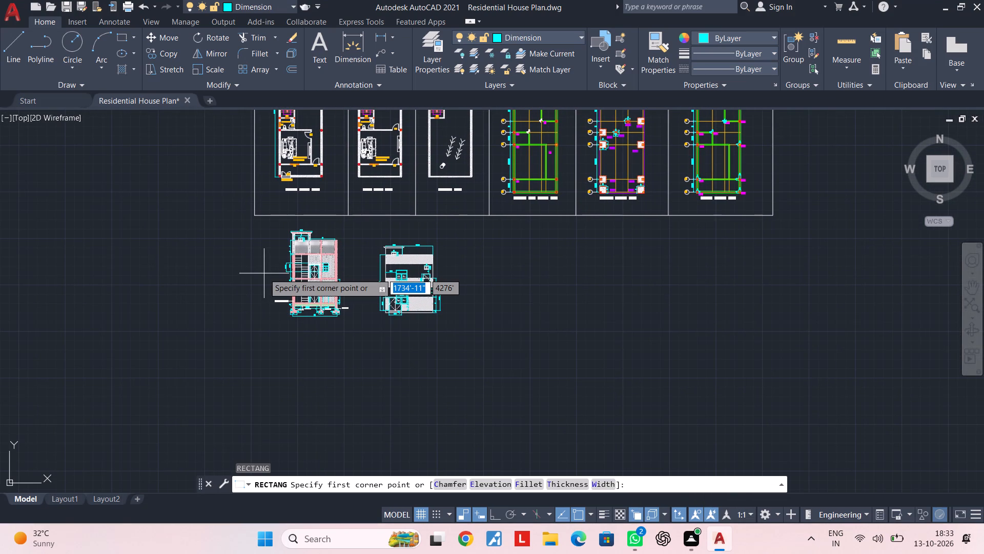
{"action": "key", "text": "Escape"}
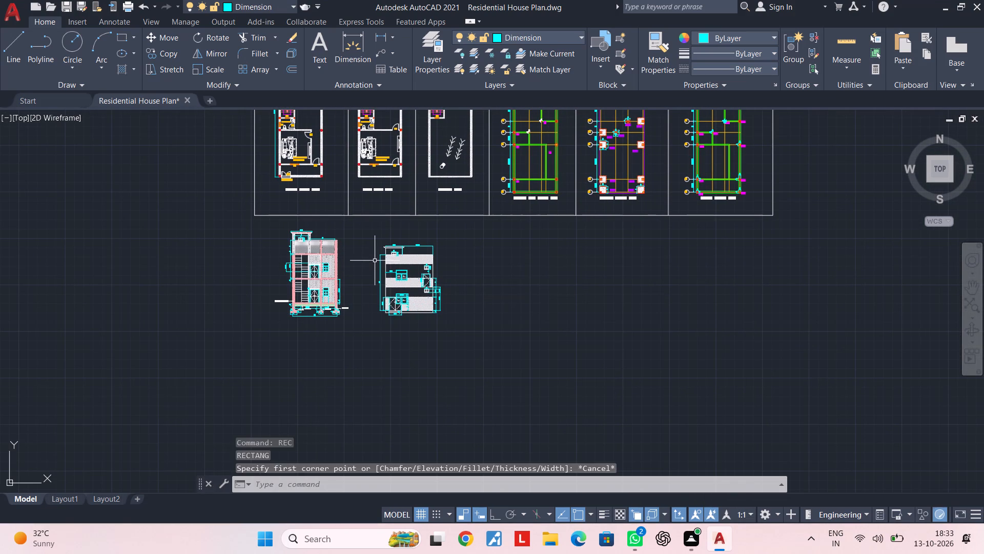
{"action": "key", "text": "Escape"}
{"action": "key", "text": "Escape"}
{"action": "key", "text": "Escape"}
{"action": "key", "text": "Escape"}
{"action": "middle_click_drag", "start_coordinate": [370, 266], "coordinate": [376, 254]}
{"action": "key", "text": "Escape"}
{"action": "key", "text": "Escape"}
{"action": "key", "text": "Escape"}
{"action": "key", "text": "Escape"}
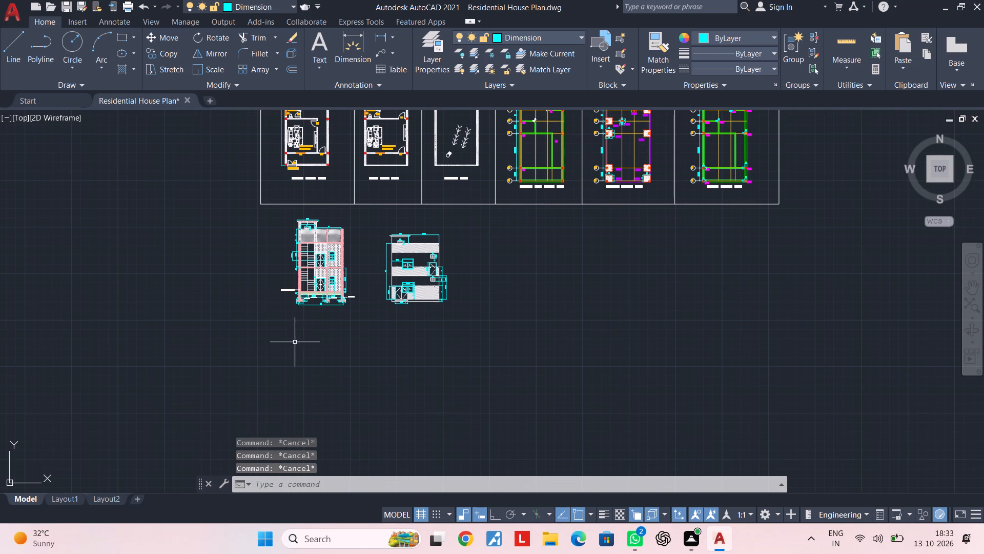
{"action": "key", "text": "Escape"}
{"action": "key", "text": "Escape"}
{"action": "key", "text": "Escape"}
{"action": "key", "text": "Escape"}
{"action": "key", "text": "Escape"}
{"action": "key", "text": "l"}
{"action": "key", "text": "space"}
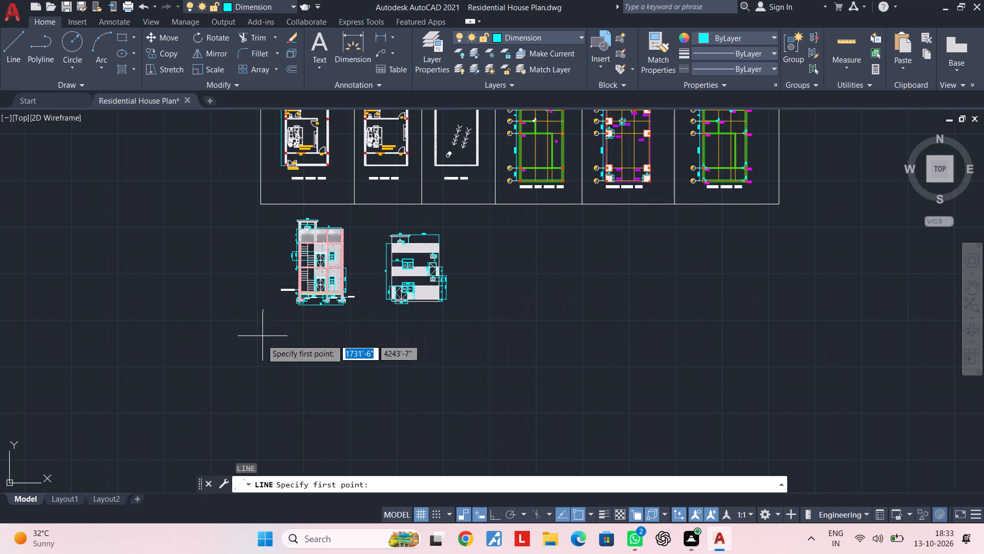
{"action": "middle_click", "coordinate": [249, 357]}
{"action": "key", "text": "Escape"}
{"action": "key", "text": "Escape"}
Copy the plinth beam layout plan's title text to just below the section's 20' overall dimension.
{"action": "scroll", "coordinate": [554, 182], "scroll_direction": "up", "scroll_amount": 1}
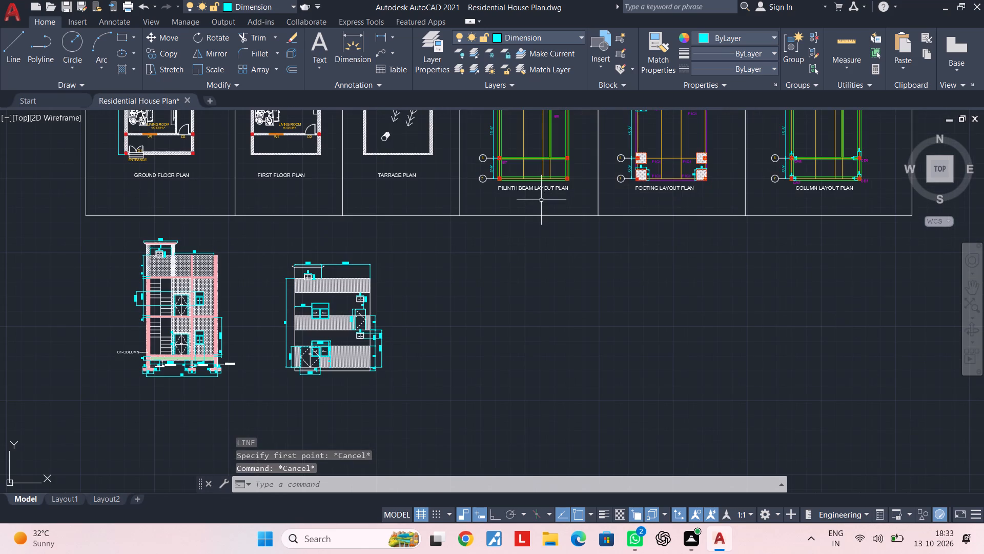
{"action": "left_click", "coordinate": [541, 190]}
{"action": "key", "text": "c"}
{"action": "key", "text": "o"}
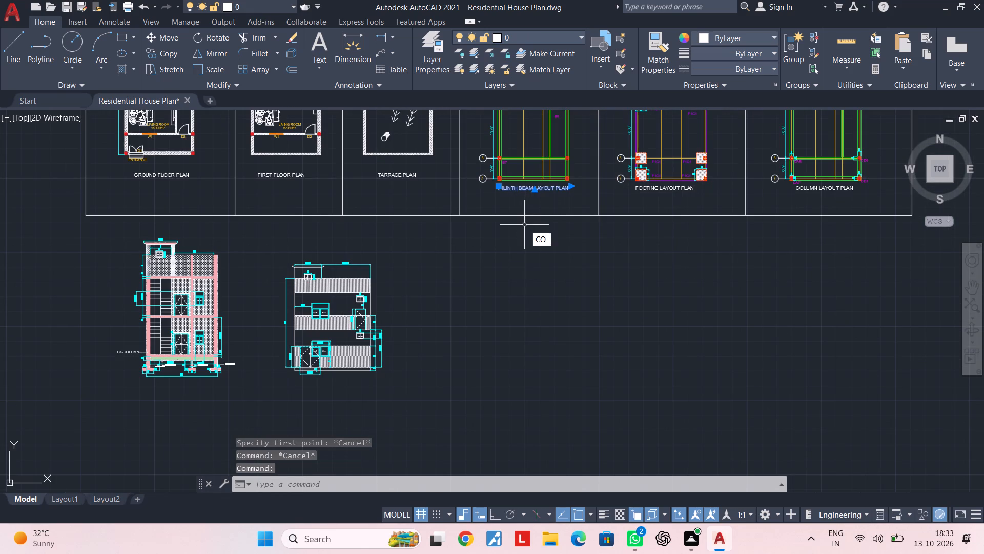
{"action": "key", "text": "space"}
{"action": "left_click", "coordinate": [528, 189]}
{"action": "middle_click_drag", "start_coordinate": [388, 337], "coordinate": [510, 264]}
{"action": "scroll", "coordinate": [282, 310], "scroll_direction": "up", "scroll_amount": 2}
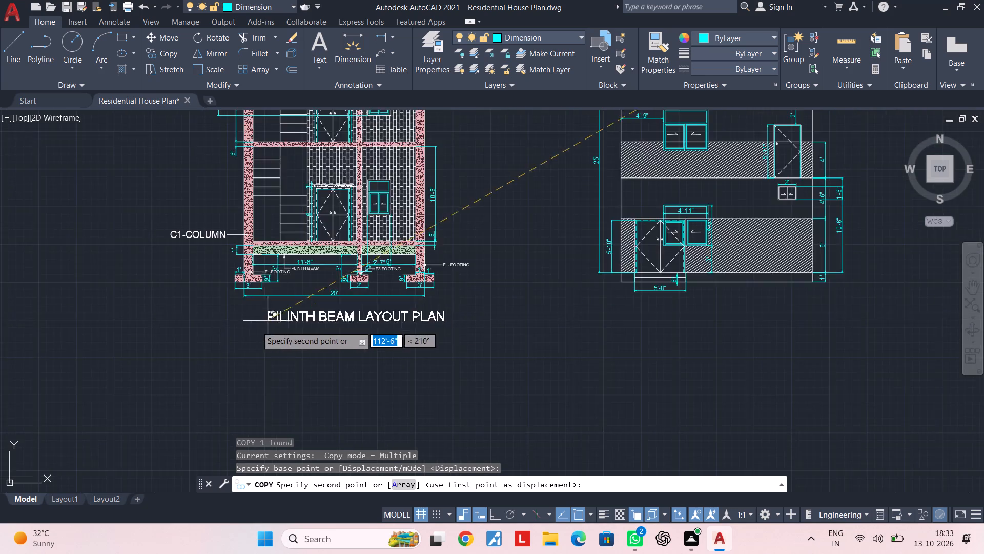
{"action": "scroll", "coordinate": [253, 328], "scroll_direction": "up", "scroll_amount": 1}
{"action": "middle_click_drag", "start_coordinate": [256, 330], "coordinate": [338, 325]}
{"action": "scroll", "coordinate": [320, 317], "scroll_direction": "up", "scroll_amount": 1}
{"action": "left_click", "coordinate": [306, 300]}
{"action": "key", "text": "Escape"}
{"action": "key", "text": "Escape"}
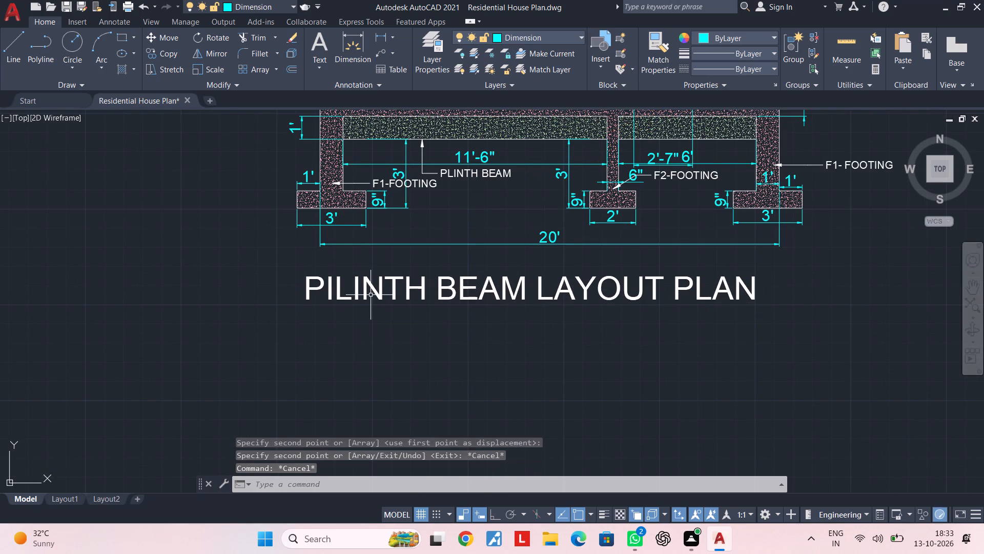
Change the copied title under the section to read "1-1' SECTION ELEVATION".
{"action": "key", "text": "Escape"}
{"action": "double_click", "coordinate": [371, 294]}
{"action": "key", "text": "Escape"}
{"action": "key", "text": "Escape"}
{"action": "double_click", "coordinate": [380, 293]}
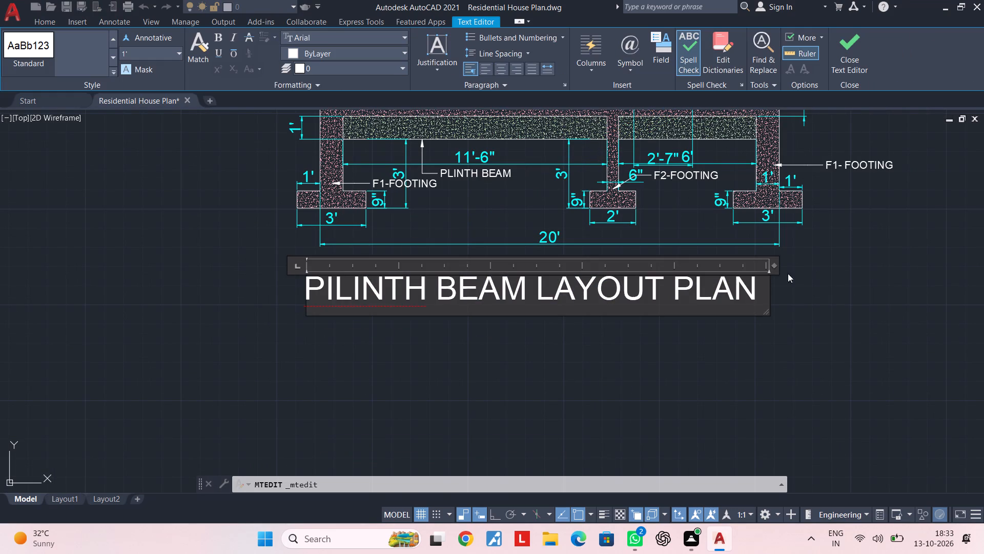
{"action": "left_click", "coordinate": [758, 283]}
{"action": "key", "text": "BackSpace"}
{"action": "key", "text": "BackSpace"}
{"action": "key", "text": "BackSpace"}
{"action": "key", "text": "BackSpace"}
{"action": "key", "text": "BackSpace"}
{"action": "key", "text": "BackSpace"}
{"action": "key", "text": "BackSpace"}
{"action": "key", "text": "BackSpace"}
{"action": "key", "text": "BackSpace"}
{"action": "key", "text": "BackSpace"}
{"action": "key", "text": "BackSpace"}
{"action": "key", "text": "BackSpace"}
{"action": "key", "text": "BackSpace"}
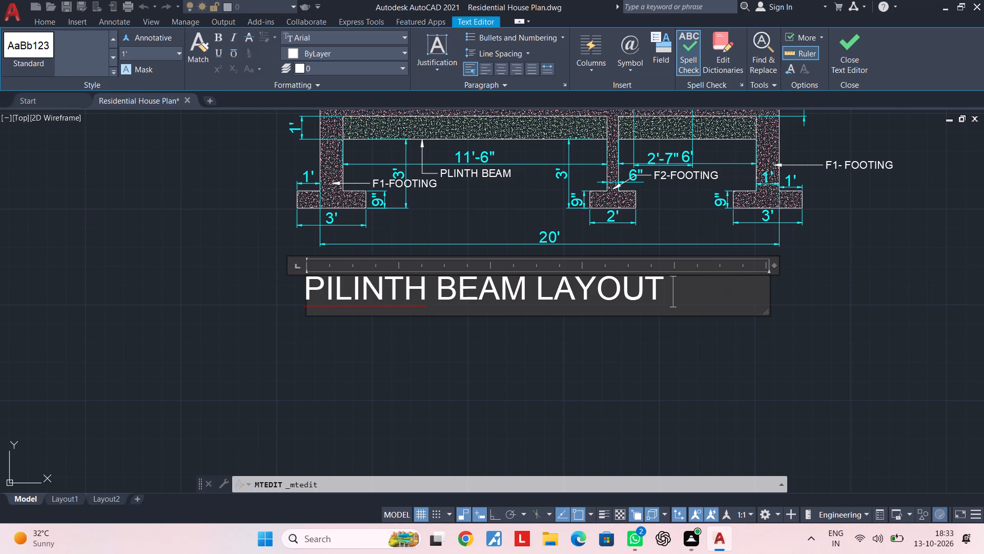
{"action": "key", "text": "BackSpace"}
{"action": "key", "text": "BackSpace"}
{"action": "key", "text": "BackSpace"}
{"action": "key", "text": "BackSpace"}
{"action": "key", "text": "BackSpace"}
{"action": "key", "text": "BackSpace"}
{"action": "key", "text": "BackSpace"}
{"action": "key", "text": "BackSpace"}
{"action": "key", "text": "BackSpace"}
{"action": "key", "text": "BackSpace"}
{"action": "key", "text": "BackSpace"}
{"action": "key", "text": "BackSpace"}
{"action": "key", "text": "BackSpace"}
{"action": "key", "text": "space"}
{"action": "key", "text": "space"}
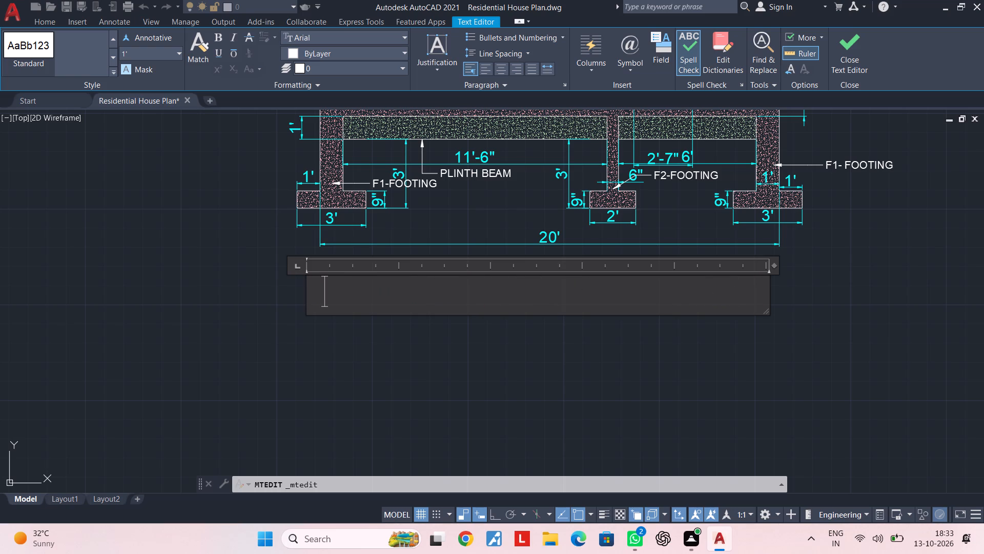
{"action": "type", "text": "1-1"}
{"action": "key", "text": "apostrophe"}
{"action": "key", "text": "BackSpace"}
{"action": "key", "text": "semicolon"}
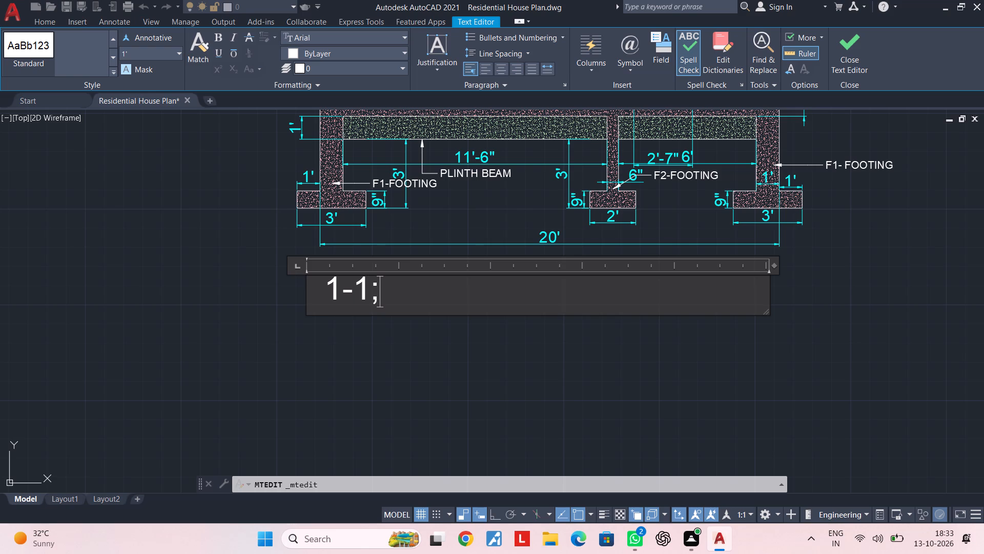
{"action": "key", "text": "BackSpace"}
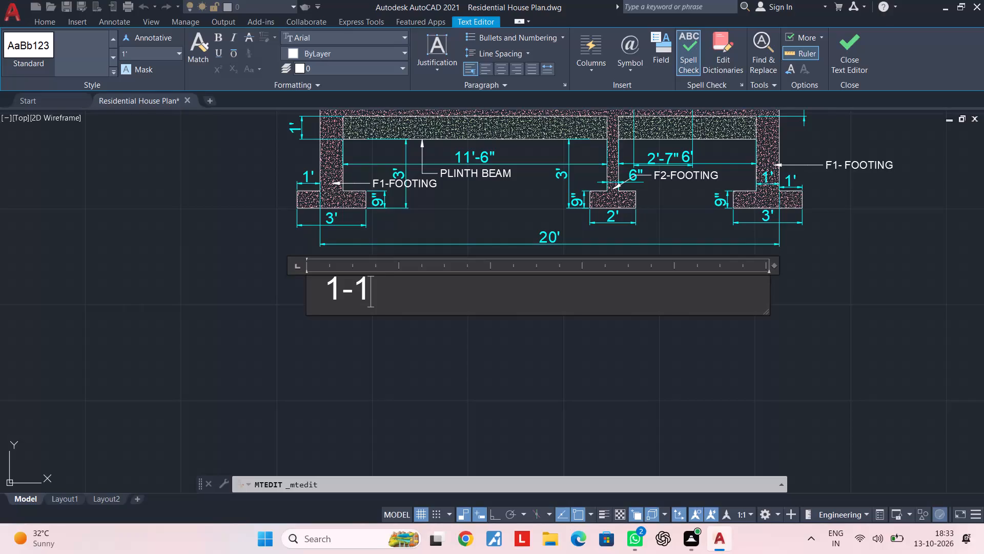
{"action": "key", "text": "shift+quotedbl"}
{"action": "key", "text": "BackSpace"}
{"action": "type", "text": "'"}
{"action": "key", "text": "space"}
{"action": "type", "text": "SECTION"}
{"action": "key", "text": "space"}
{"action": "type", "text": "ELEVATION"}
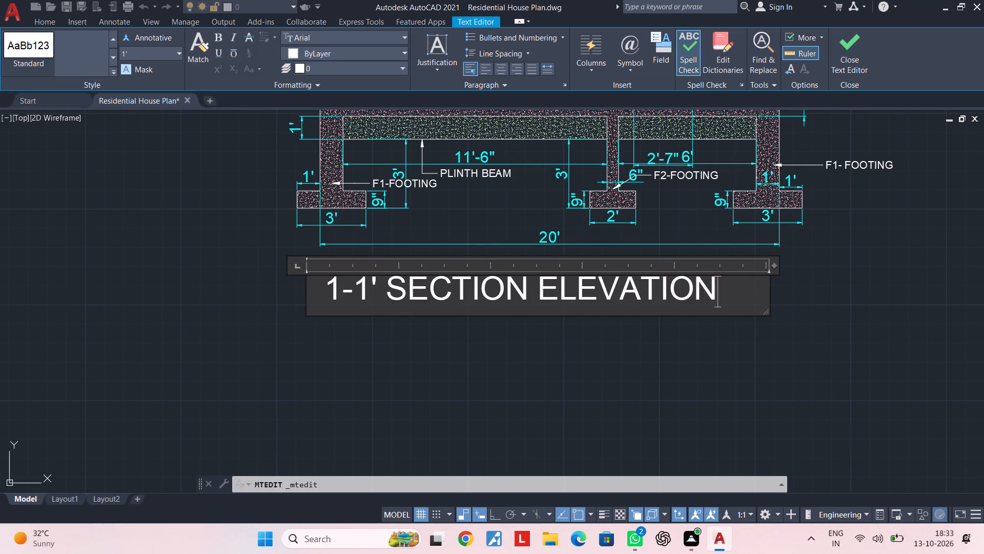
{"action": "left_click", "coordinate": [674, 344]}
Copy the "1-1' SECTION ELEVATION" title to just below the base of the elevation drawing beside the section.
{"action": "scroll", "coordinate": [721, 322], "scroll_direction": "down", "scroll_amount": 3}
{"action": "middle_click_drag", "start_coordinate": [736, 321], "coordinate": [494, 297]}
{"action": "key", "text": "Escape"}
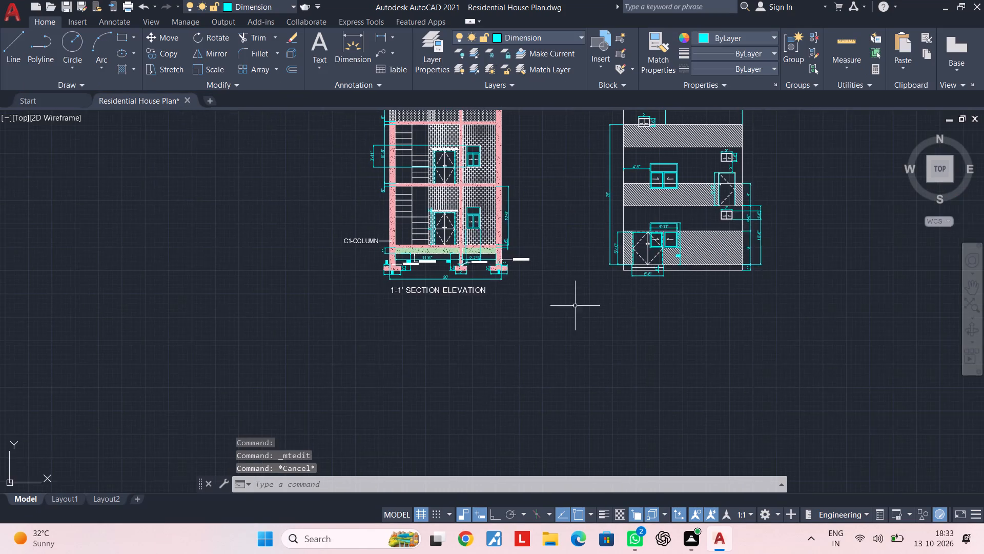
{"action": "key", "text": "Escape"}
{"action": "middle_click_drag", "start_coordinate": [580, 306], "coordinate": [494, 302]}
{"action": "left_click", "coordinate": [387, 288]}
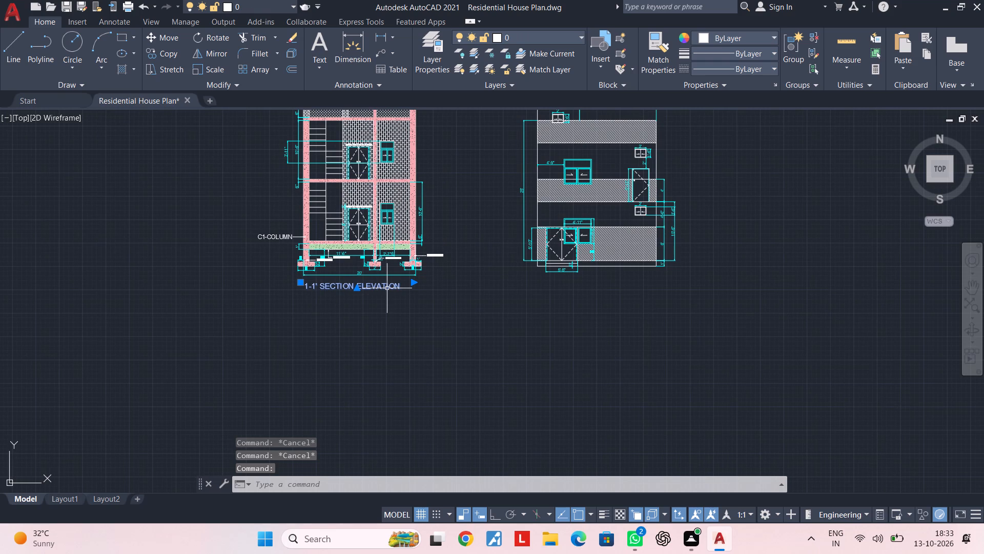
{"action": "type", "text": "CO"}
{"action": "key", "text": "space"}
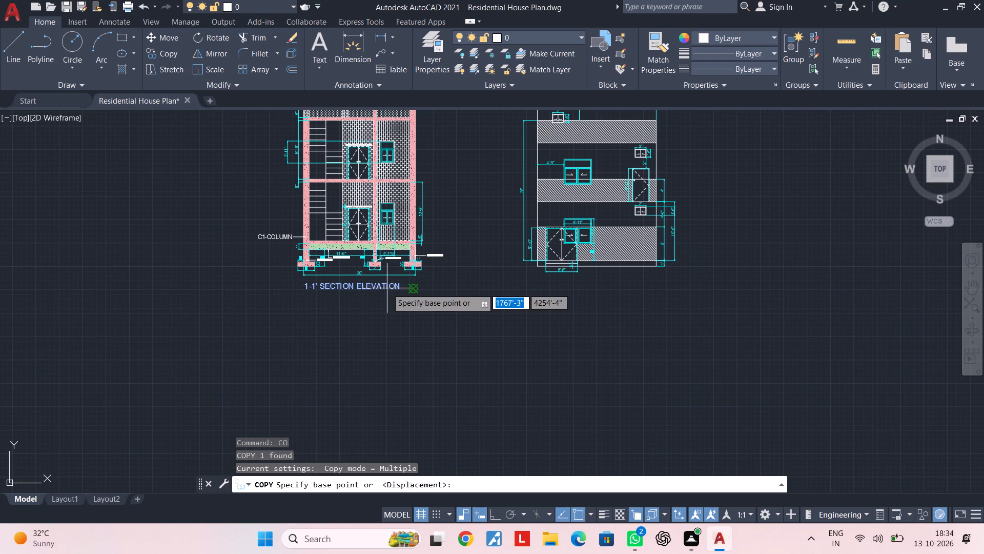
{"action": "left_click", "coordinate": [375, 283]}
{"action": "middle_click_drag", "start_coordinate": [673, 287], "coordinate": [626, 294]}
{"action": "scroll", "coordinate": [627, 291], "scroll_direction": "up", "scroll_amount": 2}
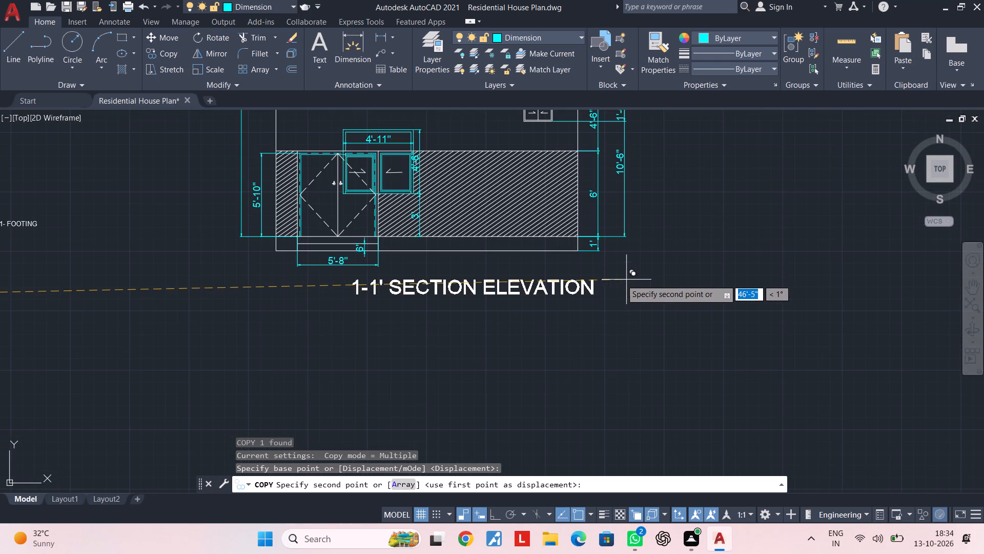
{"action": "left_click", "coordinate": [602, 273]}
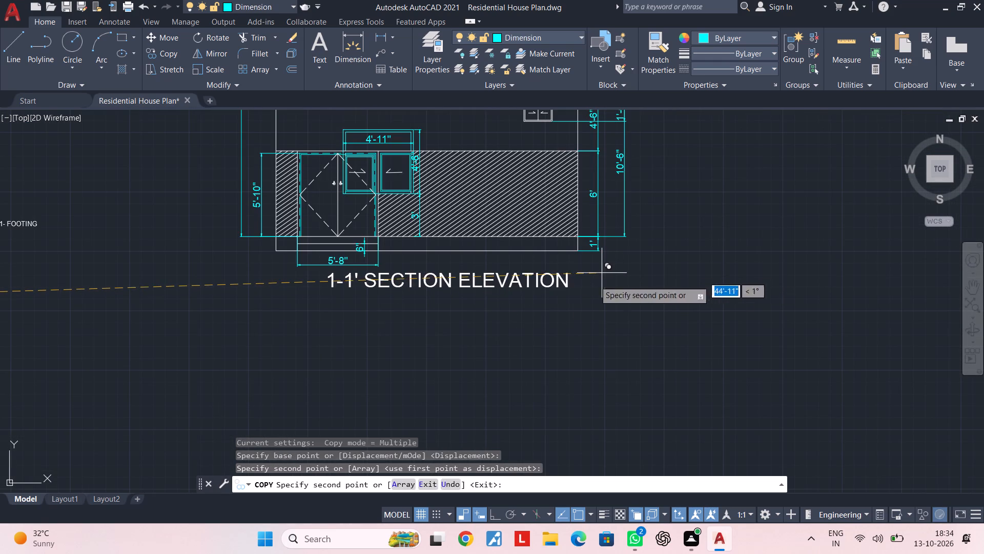
{"action": "key", "text": "Escape"}
{"action": "key", "text": "Escape"}
{"action": "key", "text": "Escape"}
{"action": "key", "text": "Escape"}
{"action": "key", "text": "Escape"}
{"action": "key", "text": "Escape"}
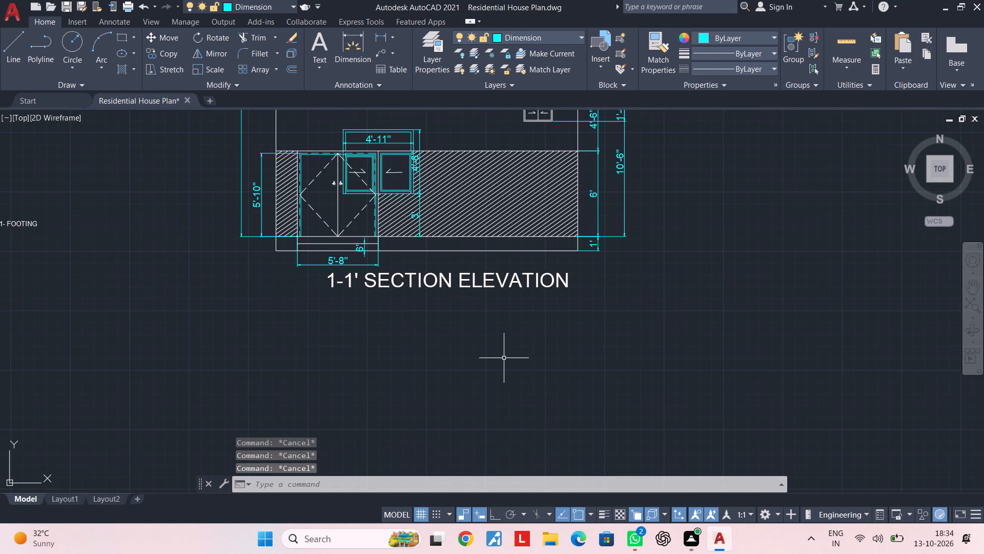
Move the copied title under the elevation straight down, leaving clear space below the door's 5'-8" dimension.
{"action": "middle_click", "coordinate": [425, 315]}
{"action": "key", "text": "Escape"}
{"action": "key", "text": "Escape"}
{"action": "middle_click_drag", "start_coordinate": [341, 378], "coordinate": [340, 398]}
{"action": "key", "text": "Escape"}
{"action": "left_click", "coordinate": [444, 300]}
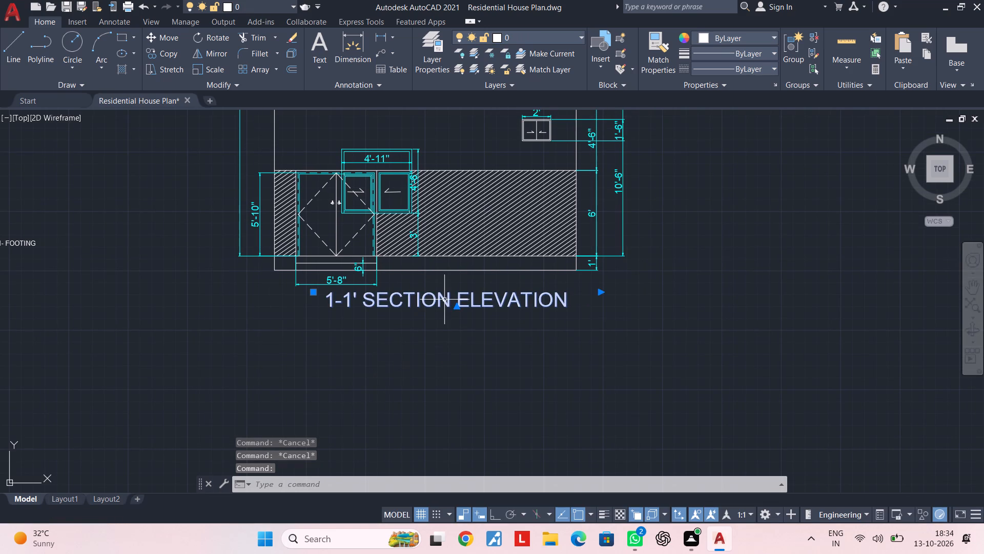
{"action": "type", "text": "M"}
{"action": "key", "text": "space"}
{"action": "left_click", "coordinate": [444, 300]}
{"action": "left_click", "coordinate": [443, 335]}
{"action": "key", "text": "Escape"}
Change the copied title under the dimensioned elevation to read "FRONT ELEVATION".
{"action": "double_click", "coordinate": [445, 338]}
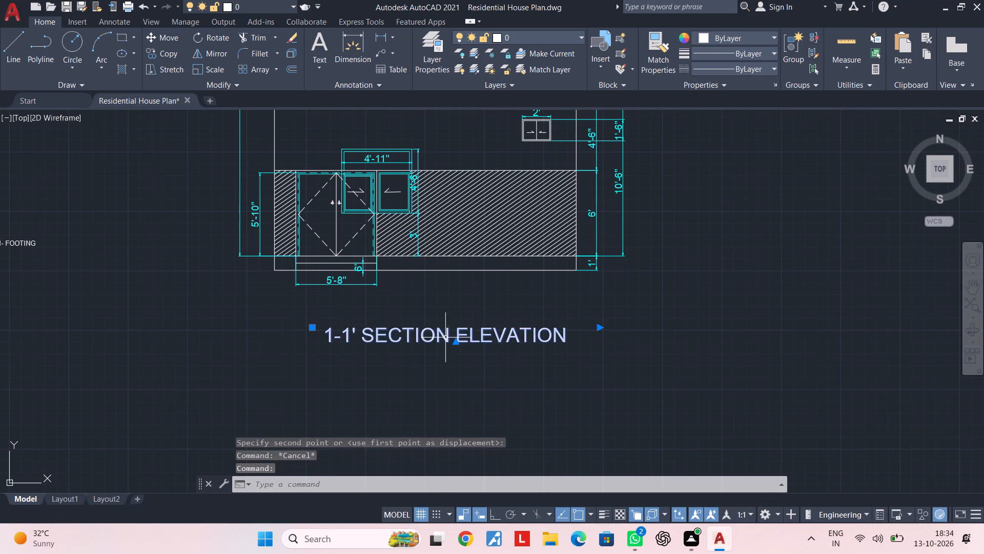
{"action": "scroll", "coordinate": [510, 345], "scroll_direction": "up", "scroll_amount": 2}
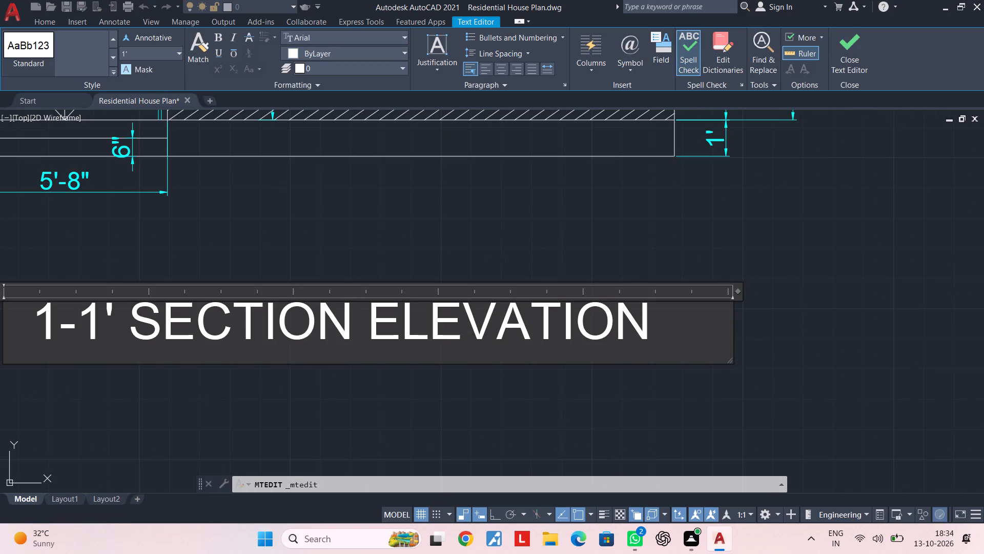
{"action": "key", "text": "BackSpace"}
{"action": "key", "text": "BackSpace"}
{"action": "key", "text": "BackSpace"}
{"action": "key", "text": "BackSpace"}
{"action": "key", "text": "BackSpace"}
{"action": "key", "text": "BackSpace"}
{"action": "key", "text": "BackSpace"}
{"action": "key", "text": "BackSpace"}
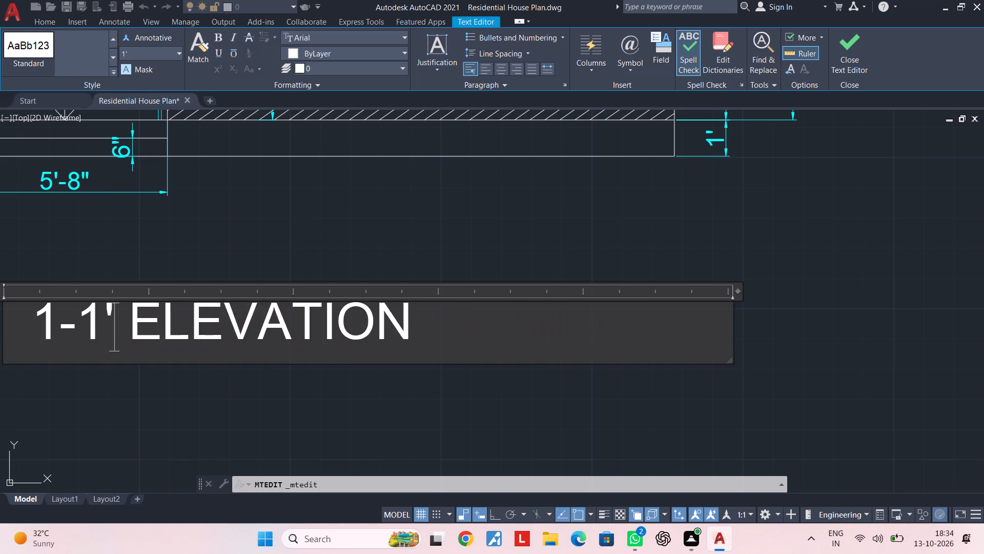
{"action": "key", "text": "BackSpace"}
{"action": "key", "text": "BackSpace"}
{"action": "key", "text": "BackSpace"}
{"action": "key", "text": "BackSpace"}
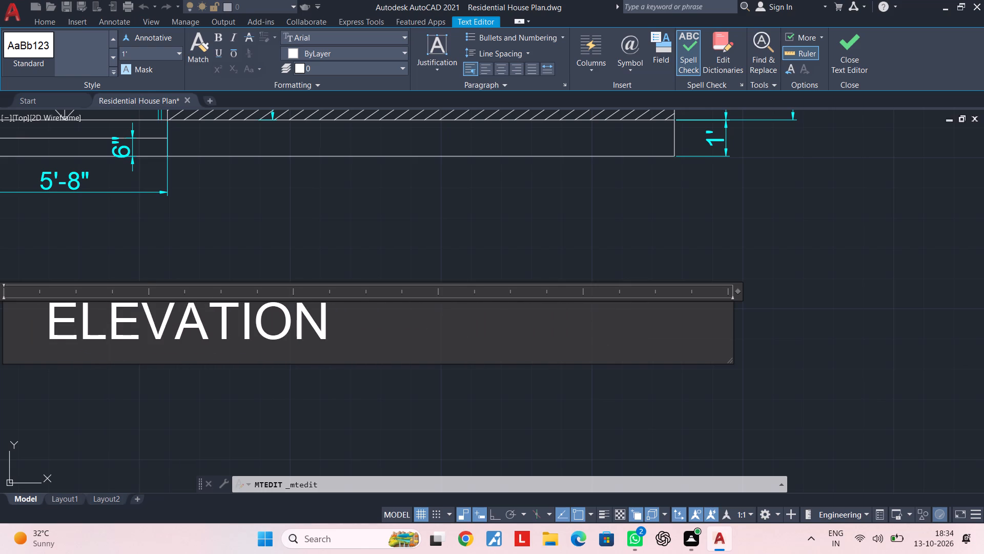
{"action": "type", "text": "FRONT"}
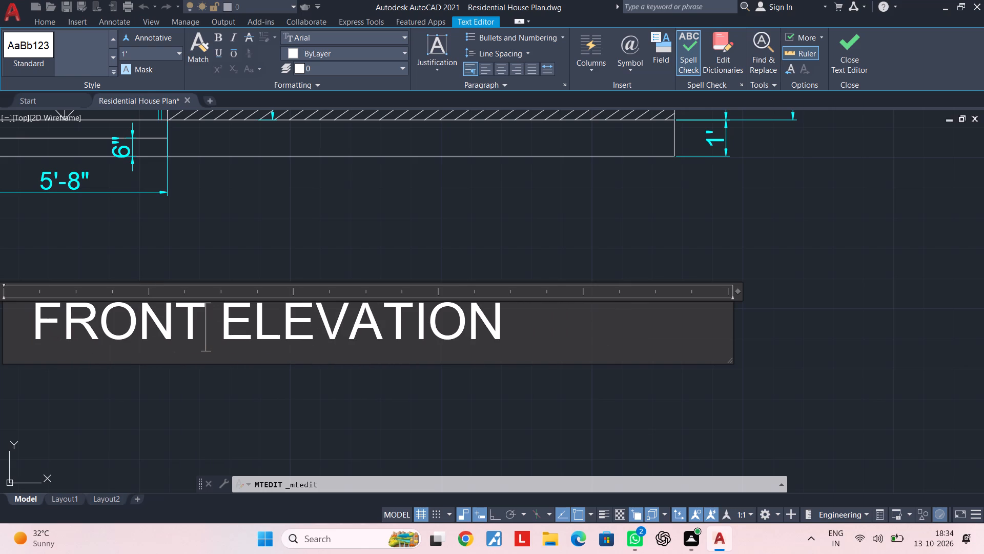
{"action": "left_click", "coordinate": [377, 375]}
{"action": "scroll", "coordinate": [368, 373], "scroll_direction": "down", "scroll_amount": 3}
{"action": "middle_click_drag", "start_coordinate": [368, 373], "coordinate": [538, 339]}
{"action": "key", "text": "Escape"}
{"action": "scroll", "coordinate": [474, 303], "scroll_direction": "down", "scroll_amount": 1}
{"action": "key", "text": "Escape"}
{"action": "middle_click_drag", "start_coordinate": [474, 302], "coordinate": [557, 279]}
{"action": "key", "text": "Escape"}
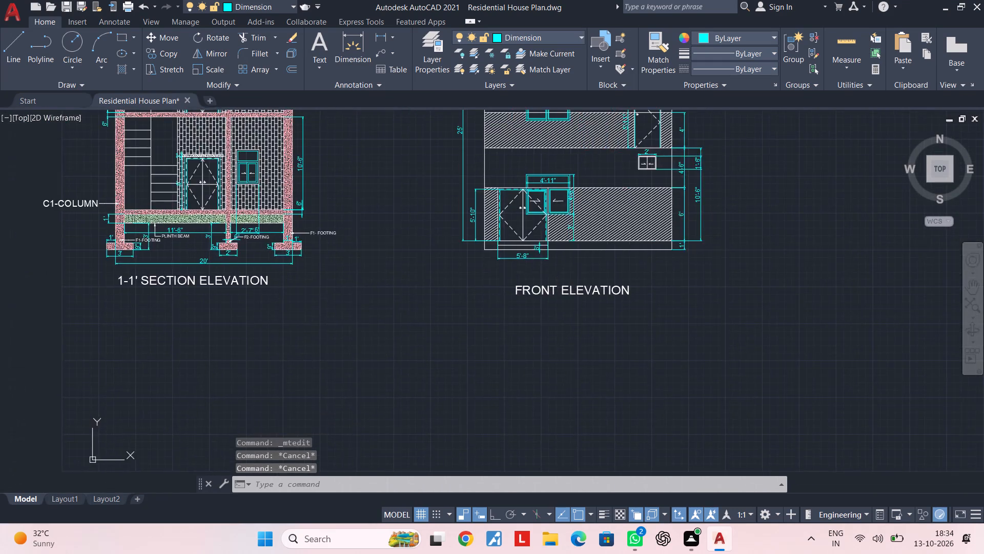
Copy the "ENTRANCE" label from the ground floor plan to just below the front elevation door's 5'-8" dimension.
{"action": "scroll", "coordinate": [528, 271], "scroll_direction": "down", "scroll_amount": 4}
{"action": "middle_click_drag", "start_coordinate": [540, 276], "coordinate": [536, 347]}
{"action": "scroll", "coordinate": [536, 347], "scroll_direction": "up", "scroll_amount": 1}
{"action": "scroll", "coordinate": [425, 200], "scroll_direction": "up", "scroll_amount": 2}
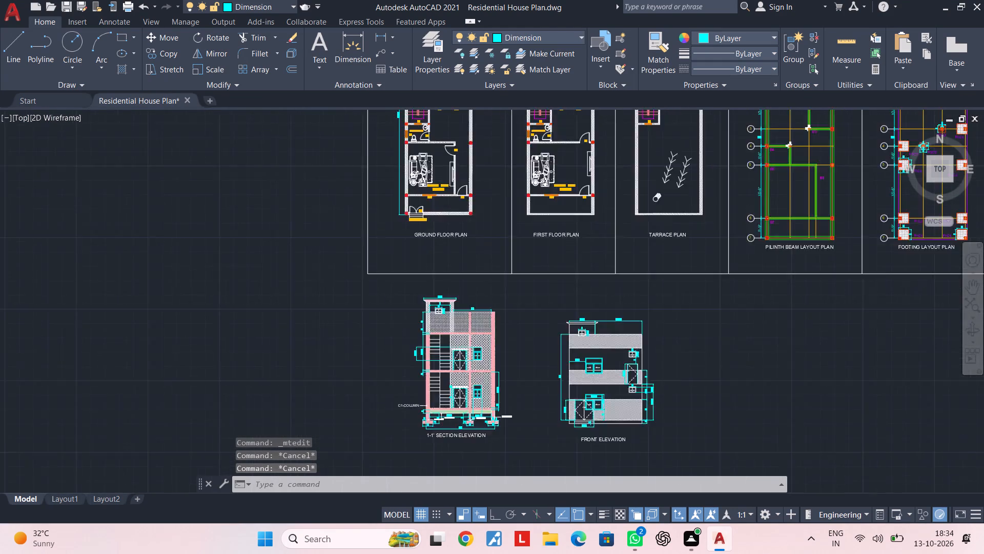
{"action": "scroll", "coordinate": [413, 238], "scroll_direction": "up", "scroll_amount": 3}
{"action": "left_click", "coordinate": [406, 223]}
{"action": "type", "text": "CO"}
{"action": "key", "text": "space"}
{"action": "left_click", "coordinate": [403, 219]}
{"action": "scroll", "coordinate": [570, 304], "scroll_direction": "down", "scroll_amount": 4}
{"action": "middle_click_drag", "start_coordinate": [571, 297], "coordinate": [324, 83]}
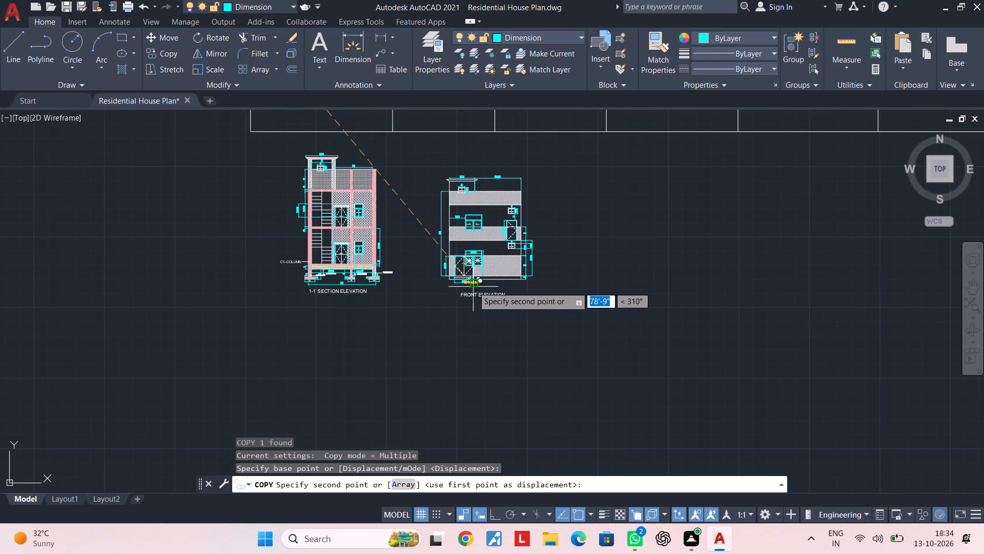
{"action": "scroll", "coordinate": [476, 303], "scroll_direction": "up", "scroll_amount": 4}
{"action": "middle_click_drag", "start_coordinate": [432, 227], "coordinate": [480, 279]}
{"action": "scroll", "coordinate": [465, 294], "scroll_direction": "up", "scroll_amount": 1}
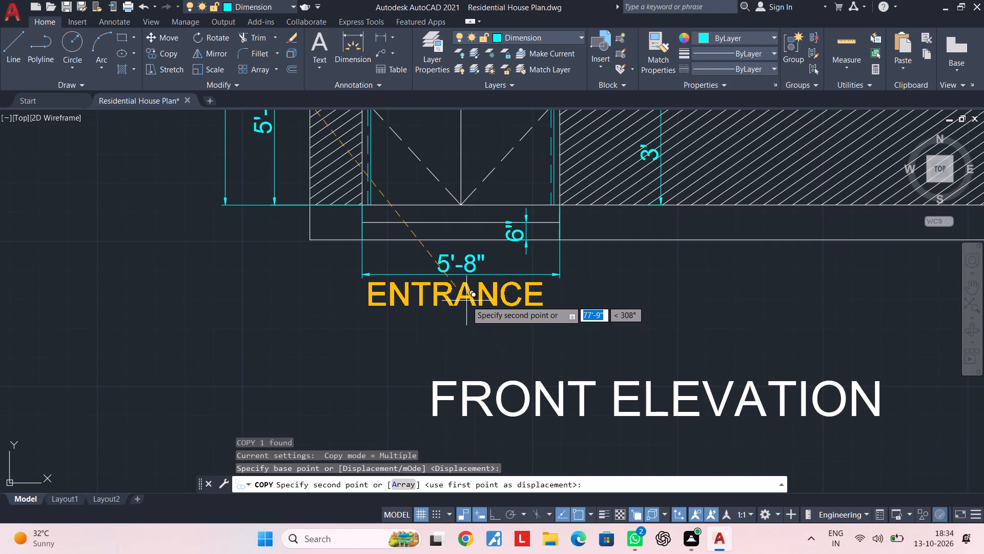
{"action": "left_click", "coordinate": [470, 302]}
{"action": "key", "text": "Escape"}
{"action": "scroll", "coordinate": [593, 308], "scroll_direction": "down", "scroll_amount": 2}
{"action": "middle_click_drag", "start_coordinate": [587, 300], "coordinate": [548, 269]}
{"action": "key", "text": "Escape"}
{"action": "key", "text": "Escape"}
{"action": "scroll", "coordinate": [586, 285], "scroll_direction": "down", "scroll_amount": 2}
{"action": "middle_click_drag", "start_coordinate": [586, 285], "coordinate": [542, 268]}
{"action": "key", "text": "Escape"}
{"action": "key", "text": "Escape"}
{"action": "middle_click_drag", "start_coordinate": [549, 300], "coordinate": [530, 314]}
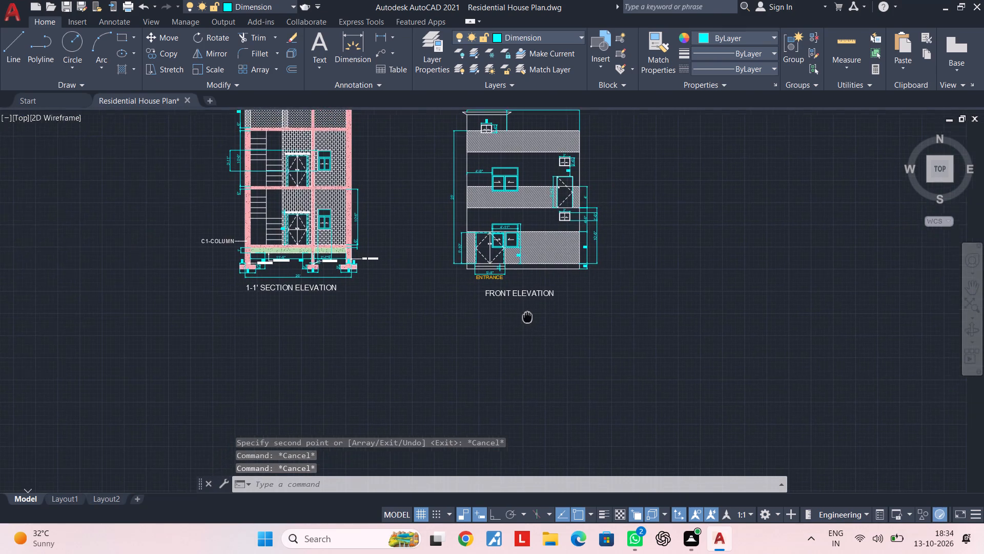
{"action": "key", "text": "Escape"}
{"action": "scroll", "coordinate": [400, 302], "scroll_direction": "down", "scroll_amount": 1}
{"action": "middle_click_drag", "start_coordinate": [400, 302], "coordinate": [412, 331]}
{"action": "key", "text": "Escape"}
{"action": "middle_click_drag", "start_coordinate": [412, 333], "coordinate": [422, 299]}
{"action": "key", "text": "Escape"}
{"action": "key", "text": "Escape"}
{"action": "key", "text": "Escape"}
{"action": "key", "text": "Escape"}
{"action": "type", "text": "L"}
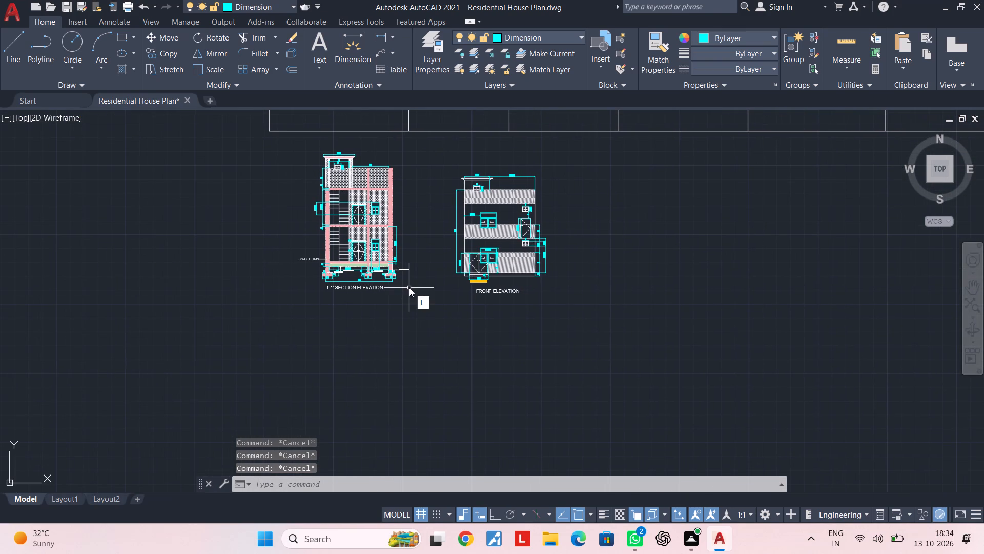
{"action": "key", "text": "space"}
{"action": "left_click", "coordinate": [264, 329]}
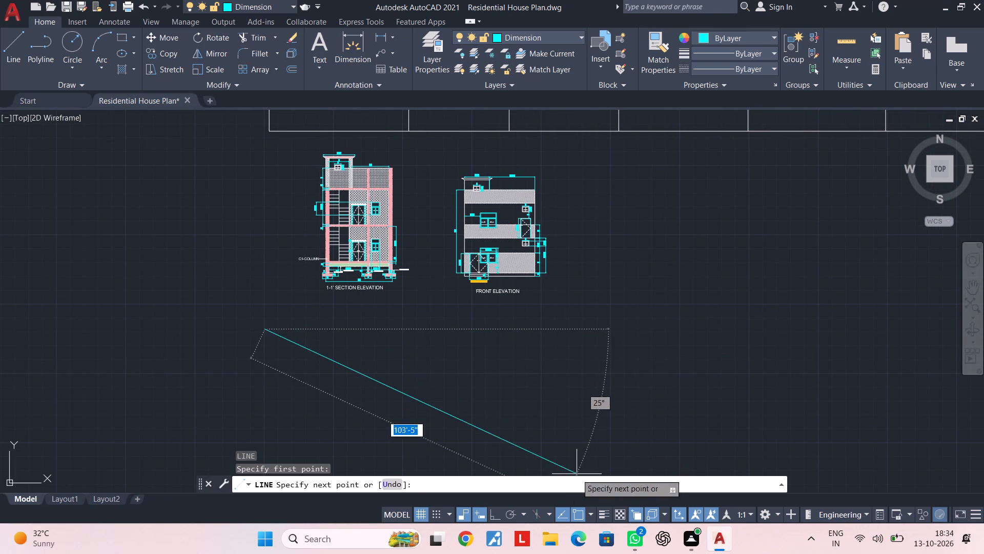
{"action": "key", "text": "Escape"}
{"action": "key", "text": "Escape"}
On layer 0 with Ortho on, draw a horizontal line below both elevation titles, extending past both drawings on each side.
{"action": "left_click", "coordinate": [514, 38]}
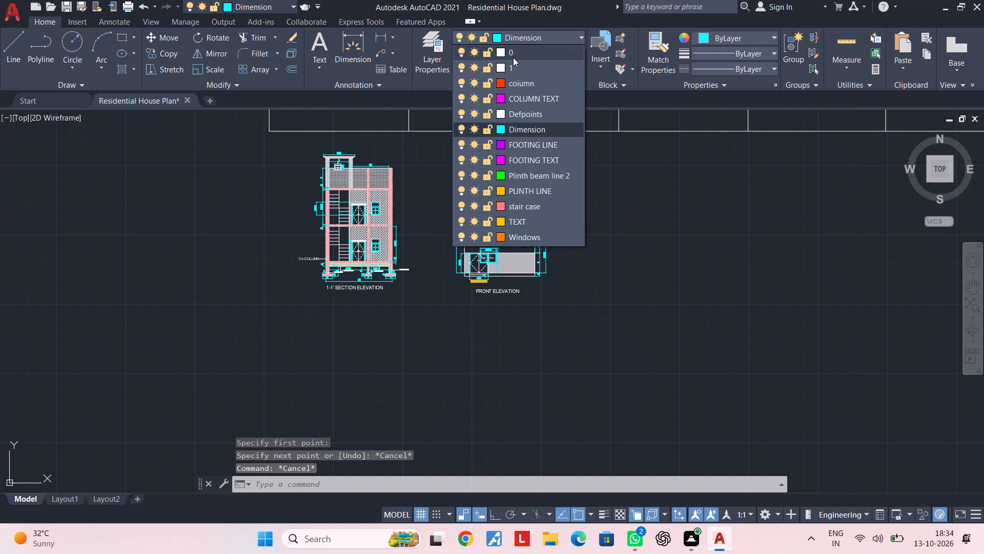
{"action": "left_click", "coordinate": [513, 55]}
{"action": "key", "text": "Escape"}
{"action": "key", "text": "Escape"}
{"action": "key", "text": "l"}
{"action": "key", "text": "space"}
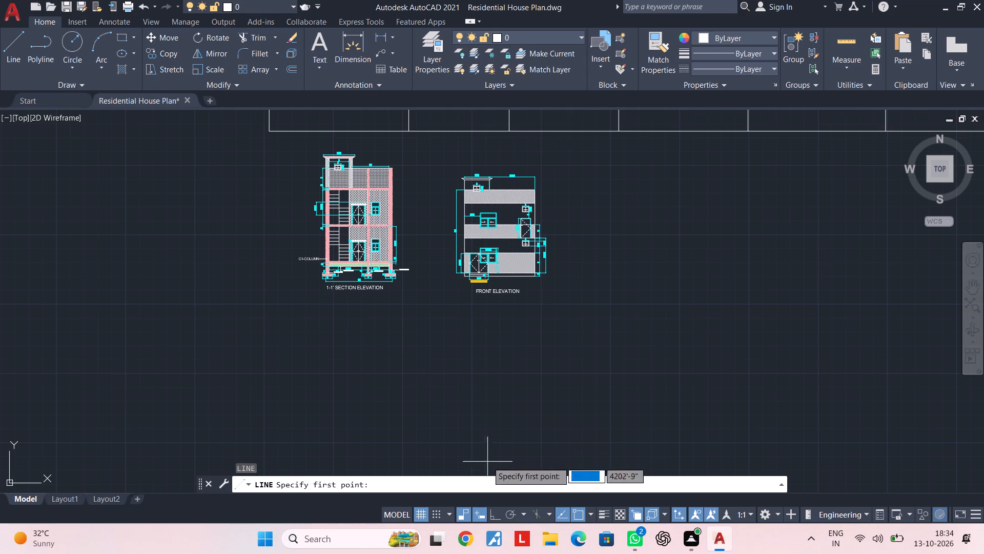
{"action": "left_click", "coordinate": [498, 514]}
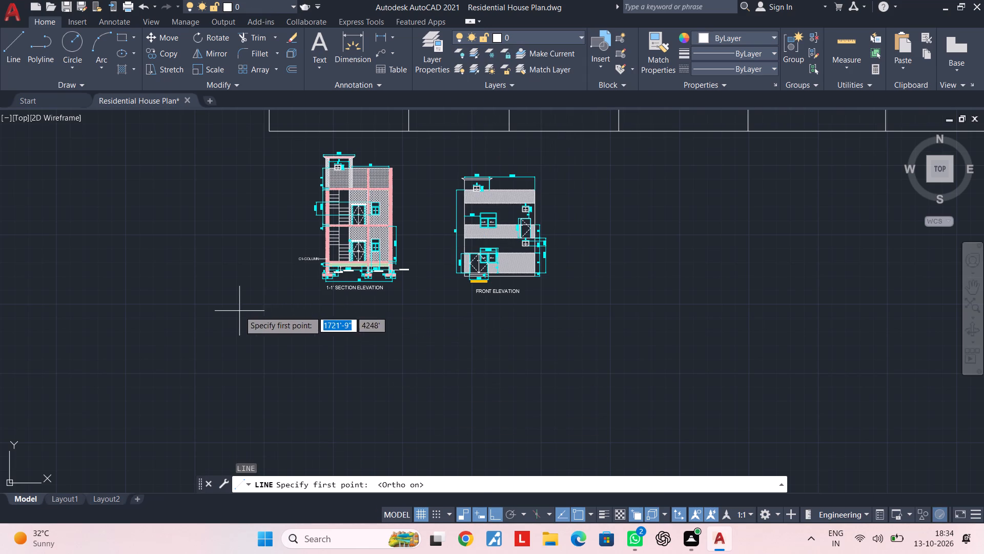
{"action": "left_click_drag", "start_coordinate": [239, 311], "coordinate": [247, 311]}
{"action": "left_click", "coordinate": [692, 320]}
{"action": "key", "text": "Escape"}
{"action": "key", "text": "Escape"}
{"action": "key", "text": "Escape"}
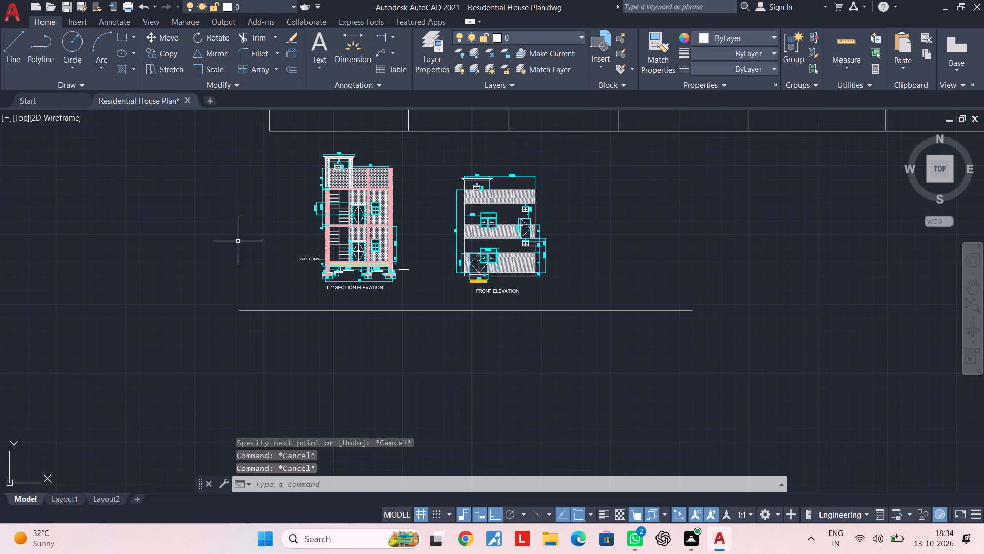
Draw a vertical line from the plan frame's lower-left corner straight down to the new horizontal base line.
{"action": "key", "text": "space"}
{"action": "left_click", "coordinate": [270, 132]}
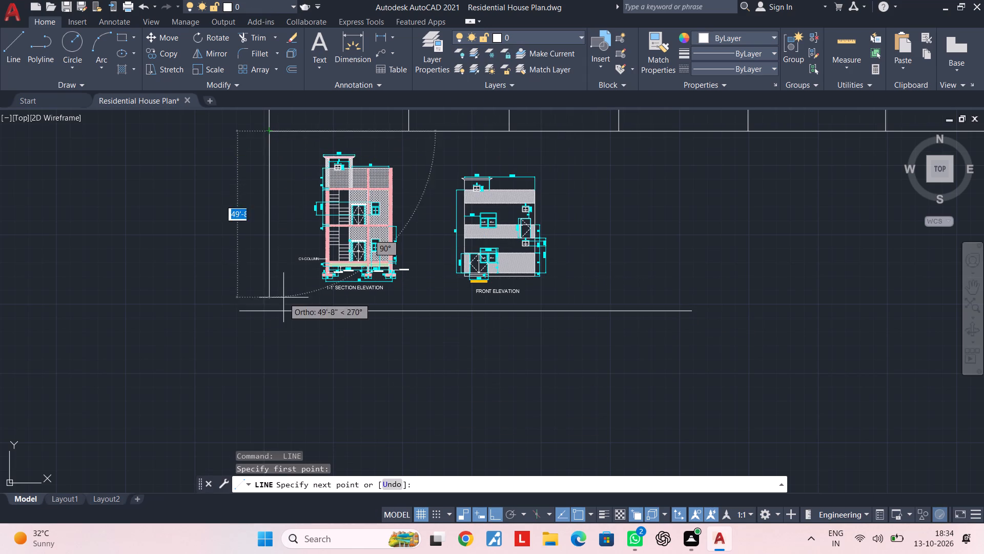
{"action": "left_click", "coordinate": [269, 311]}
{"action": "key", "text": "Escape"}
{"action": "key", "text": "Escape"}
{"action": "key", "text": "Escape"}
{"action": "middle_click_drag", "start_coordinate": [540, 297], "coordinate": [526, 303]}
Draw a vertical divider between the section and the front elevation, from the plan frame's bottom edge to the base line.
{"action": "key", "text": "space"}
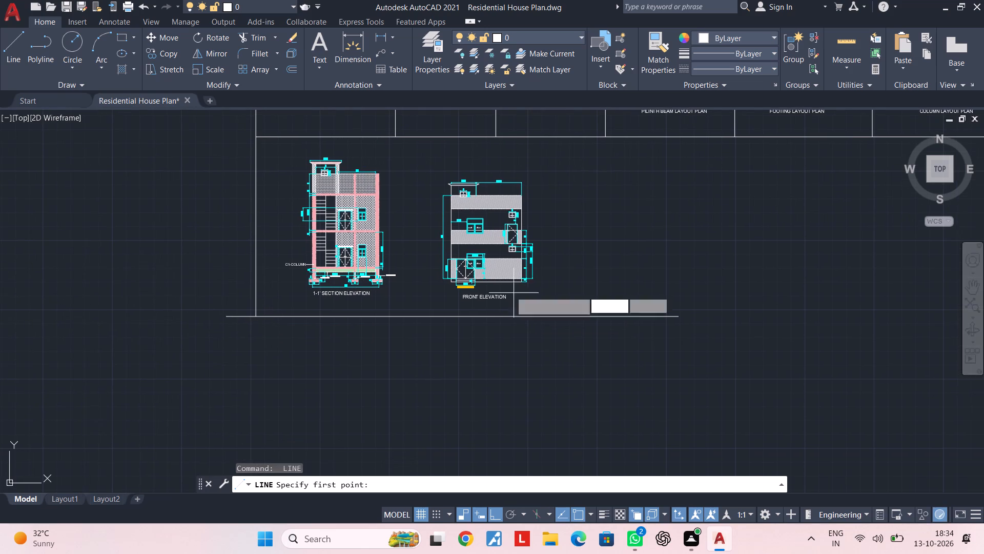
{"action": "left_click", "coordinate": [414, 138]}
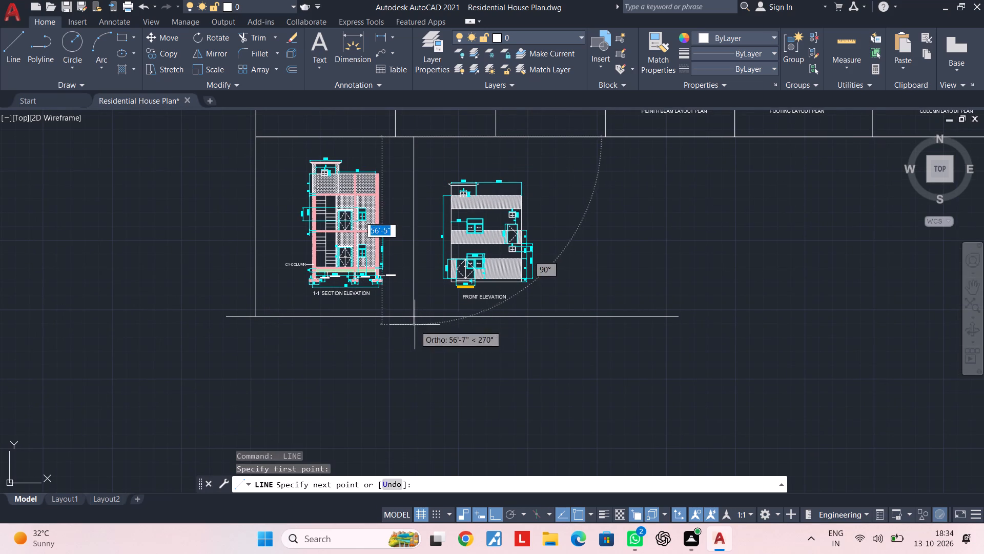
{"action": "left_click", "coordinate": [415, 319]}
{"action": "key", "text": "Escape"}
{"action": "key", "text": "Escape"}
{"action": "key", "text": "Escape"}
{"action": "key", "text": "Escape"}
{"action": "key", "text": "Escape"}
{"action": "key", "text": "Escape"}
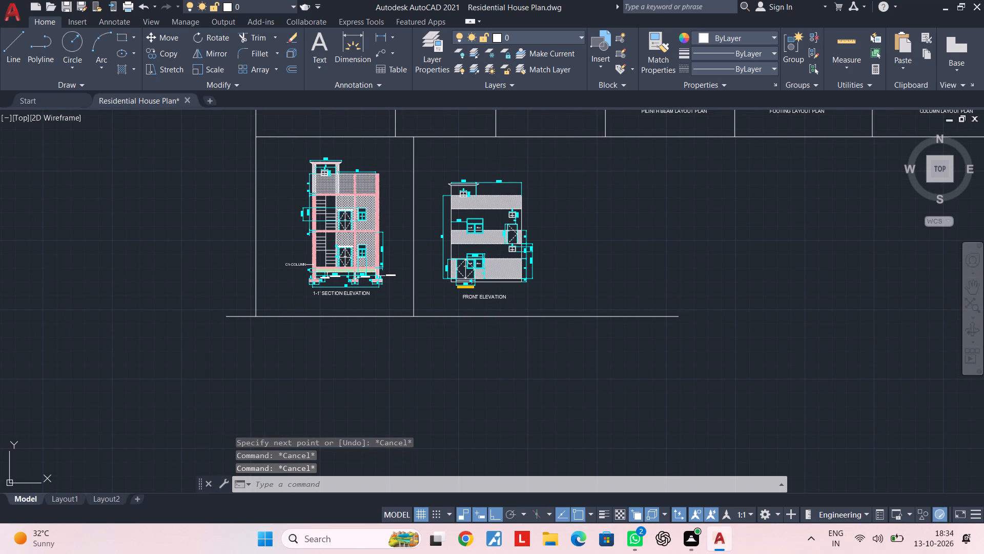
Draw a vertical line about 54' long on the front elevation's right side, from the plan frame's bottom edge to the base line.
{"action": "key", "text": "space"}
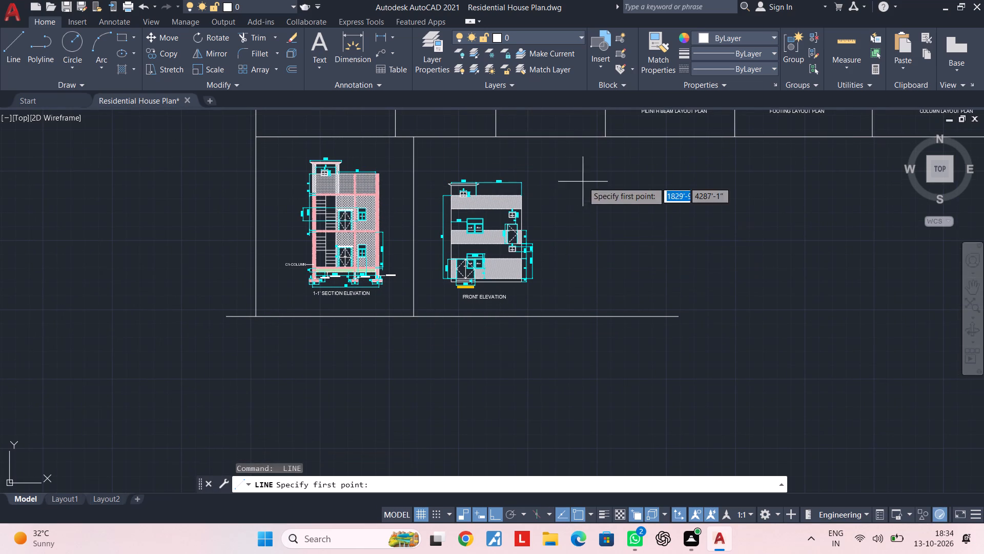
{"action": "left_click", "coordinate": [556, 136]}
{"action": "left_click", "coordinate": [556, 320]}
{"action": "key", "text": "Escape"}
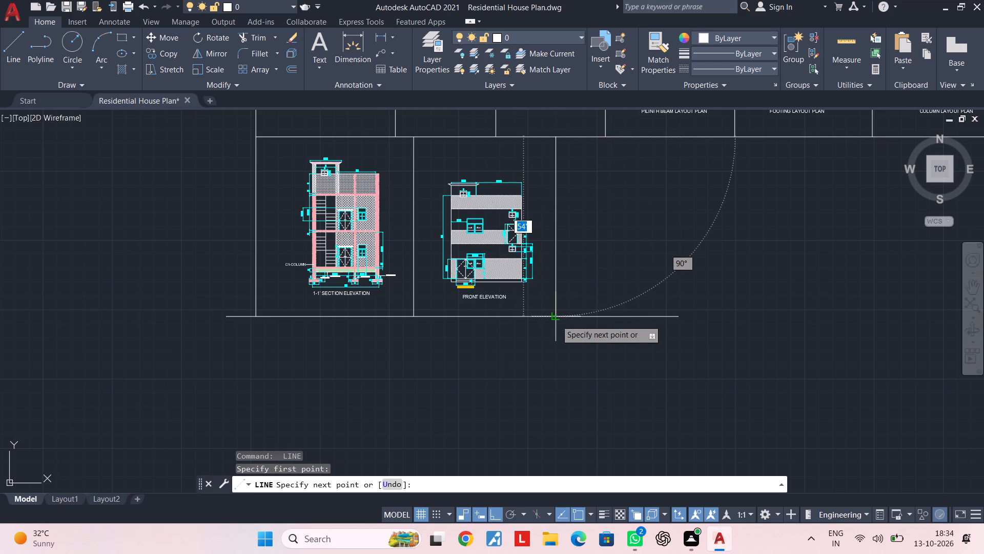
{"action": "key", "text": "Escape"}
{"action": "key", "text": "Escape"}
Trim both ends of the base line that overhang the outer vertical frame lines.
{"action": "key", "text": "t"}
{"action": "key", "text": "r"}
{"action": "key", "text": "space"}
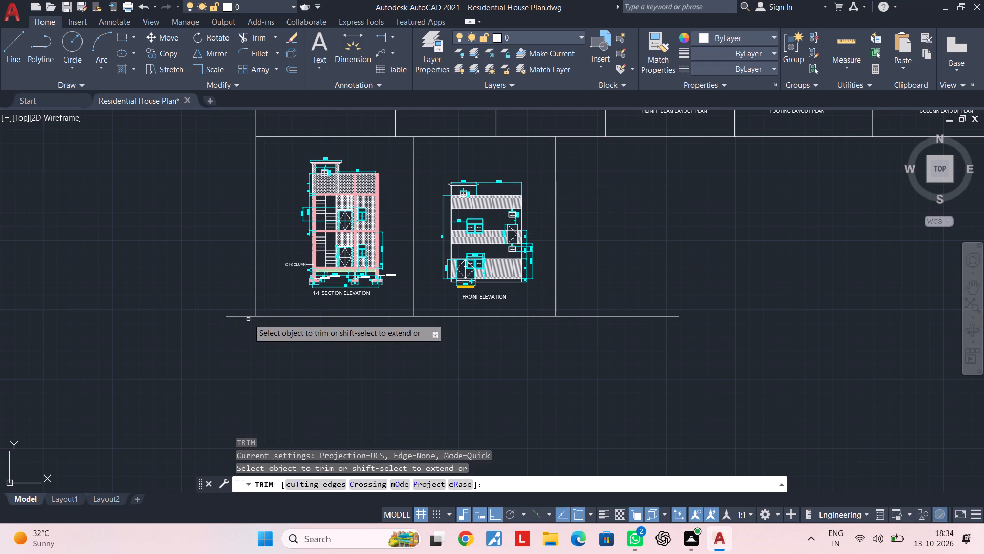
{"action": "left_click", "coordinate": [244, 316]}
{"action": "key", "text": "Escape"}
{"action": "key", "text": "Escape"}
{"action": "middle_click_drag", "start_coordinate": [692, 307], "coordinate": [646, 341]}
{"action": "key", "text": "Escape"}
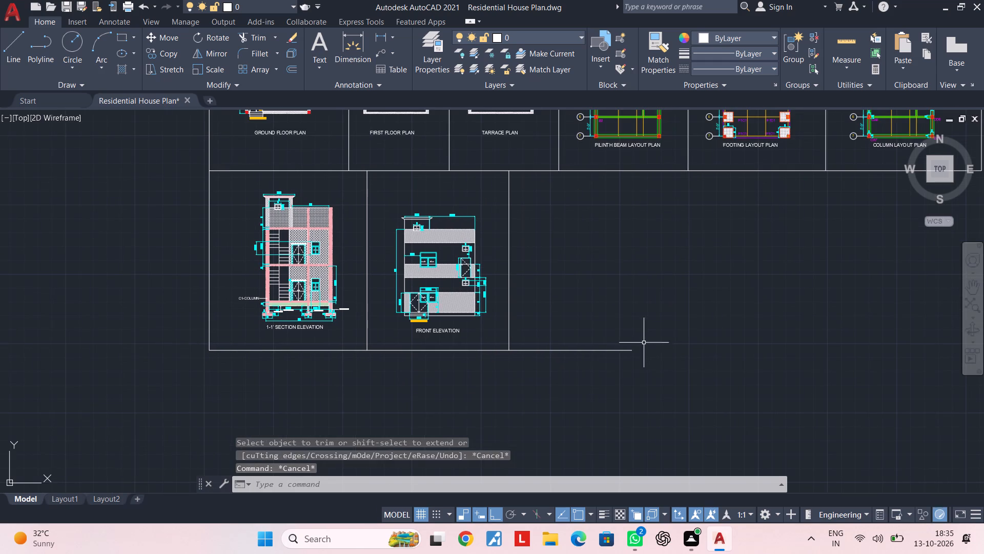
{"action": "key", "text": "Escape"}
{"action": "key", "text": "Escape"}
{"action": "key", "text": "space"}
{"action": "left_click", "coordinate": [583, 349]}
{"action": "key", "text": "Escape"}
{"action": "middle_click_drag", "start_coordinate": [574, 238], "coordinate": [549, 299]}
{"action": "key", "text": "Escape"}
{"action": "scroll", "coordinate": [583, 293], "scroll_direction": "down", "scroll_amount": 2}
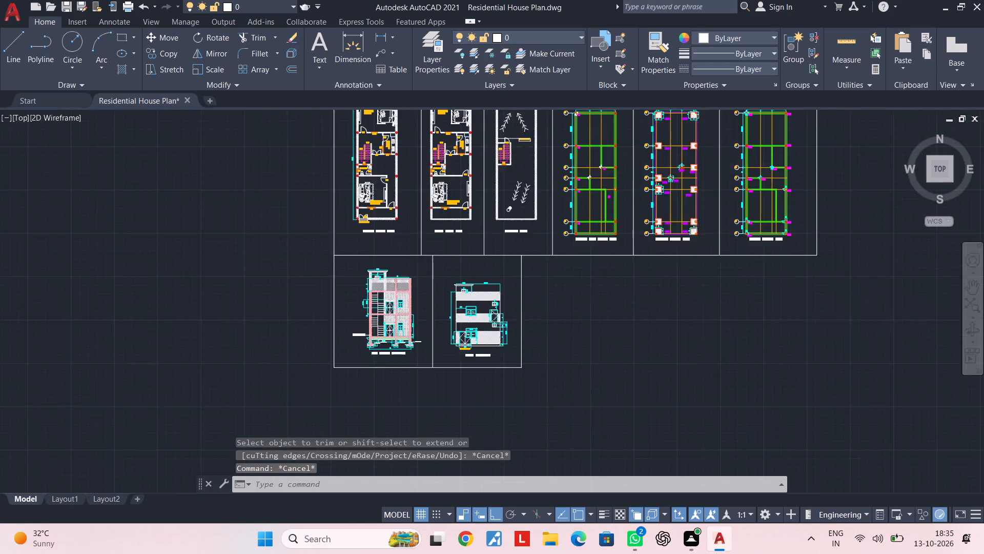
Save the residential house drawing.
{"action": "middle_click_drag", "start_coordinate": [582, 295], "coordinate": [545, 309]}
{"action": "key", "text": "Escape"}
{"action": "key", "text": "Escape"}
{"action": "middle_click_drag", "start_coordinate": [575, 306], "coordinate": [544, 310]}
{"action": "key", "text": "Escape"}
{"action": "key", "text": "Escape"}
{"action": "middle_click_drag", "start_coordinate": [553, 315], "coordinate": [507, 304]}
{"action": "key", "text": "ctrl+s"}
{"action": "key", "text": "ctrl+s"}
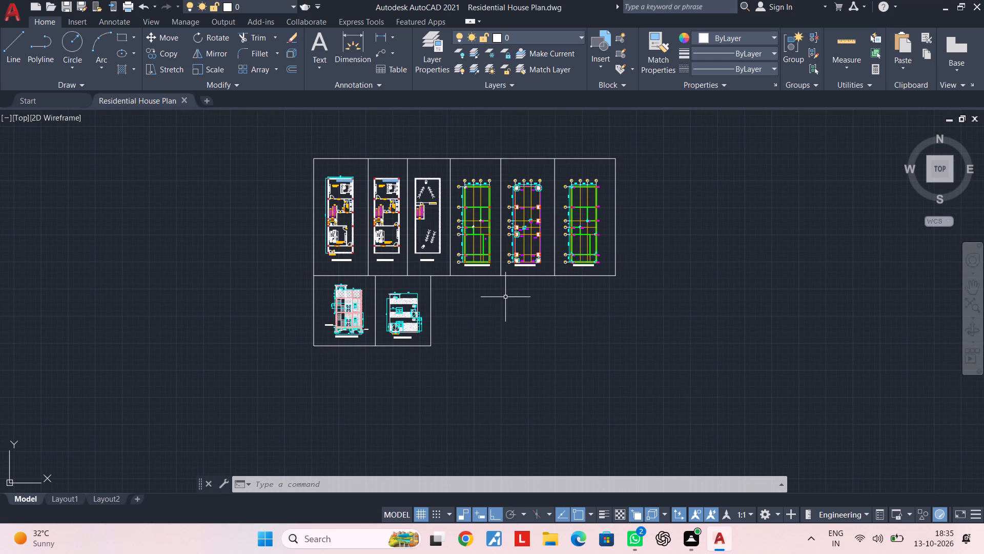
Examine the framed section and front elevation and the empty space beside them below the layout plans.
{"action": "scroll", "coordinate": [326, 338], "scroll_direction": "up", "scroll_amount": 2}
{"action": "middle_click_drag", "start_coordinate": [424, 326], "coordinate": [407, 425]}
{"action": "scroll", "coordinate": [418, 365], "scroll_direction": "up", "scroll_amount": 2}
{"action": "scroll", "coordinate": [382, 375], "scroll_direction": "down", "scroll_amount": 1}
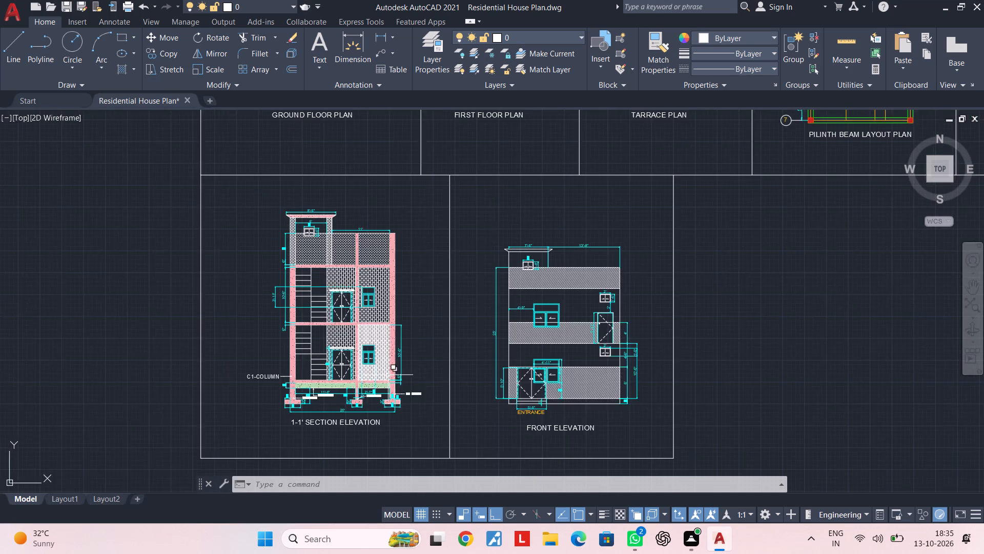
{"action": "middle_click_drag", "start_coordinate": [389, 375], "coordinate": [358, 384]}
{"action": "middle_click_drag", "start_coordinate": [810, 363], "coordinate": [593, 349]}
{"action": "middle_click_drag", "start_coordinate": [619, 344], "coordinate": [520, 337]}
{"action": "key", "text": "Escape"}
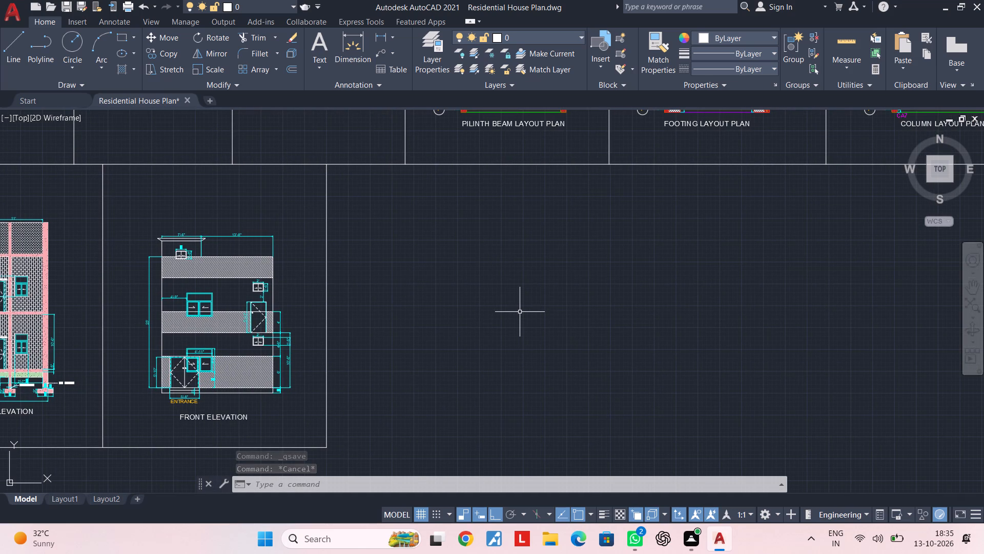
{"action": "middle_click", "coordinate": [435, 241]}
{"action": "key", "text": "Escape"}
{"action": "key", "text": "Escape"}
{"action": "middle_click", "coordinate": [426, 229]}
{"action": "middle_click_drag", "start_coordinate": [409, 230], "coordinate": [391, 240]}
{"action": "scroll", "coordinate": [370, 236], "scroll_direction": "up", "scroll_amount": 1}
{"action": "middle_click_drag", "start_coordinate": [367, 236], "coordinate": [420, 229]}
{"action": "middle_click_drag", "start_coordinate": [480, 220], "coordinate": [435, 214]}
{"action": "scroll", "coordinate": [419, 212], "scroll_direction": "down", "scroll_amount": 1}
{"action": "middle_click_drag", "start_coordinate": [419, 212], "coordinate": [414, 221]}
{"action": "key", "text": "Escape"}
{"action": "key", "text": "Escape"}
{"action": "key", "text": "Escape"}
{"action": "key", "text": "Escape"}
{"action": "key", "text": "Escape"}
Draw a rectangle about 57'-8" wide in the empty space beside the front elevation frame, below the plinth beam and footing plans.
{"action": "type", "text": "REC"}
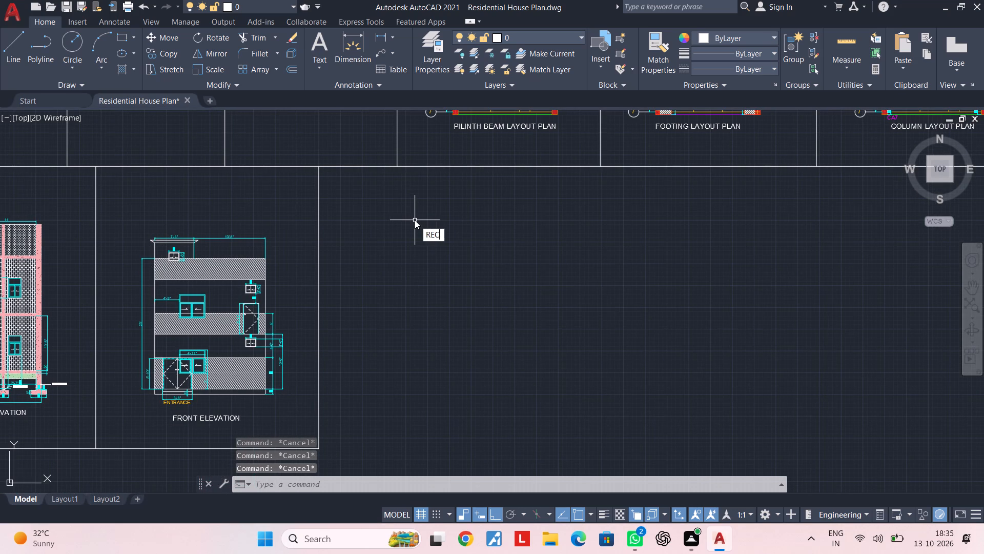
{"action": "key", "text": "space"}
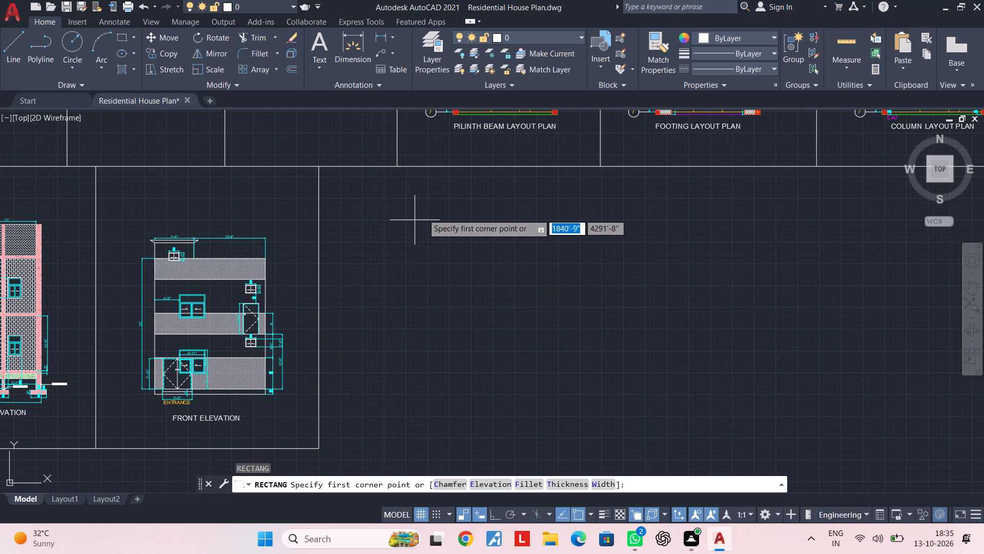
{"action": "left_click", "coordinate": [373, 193]}
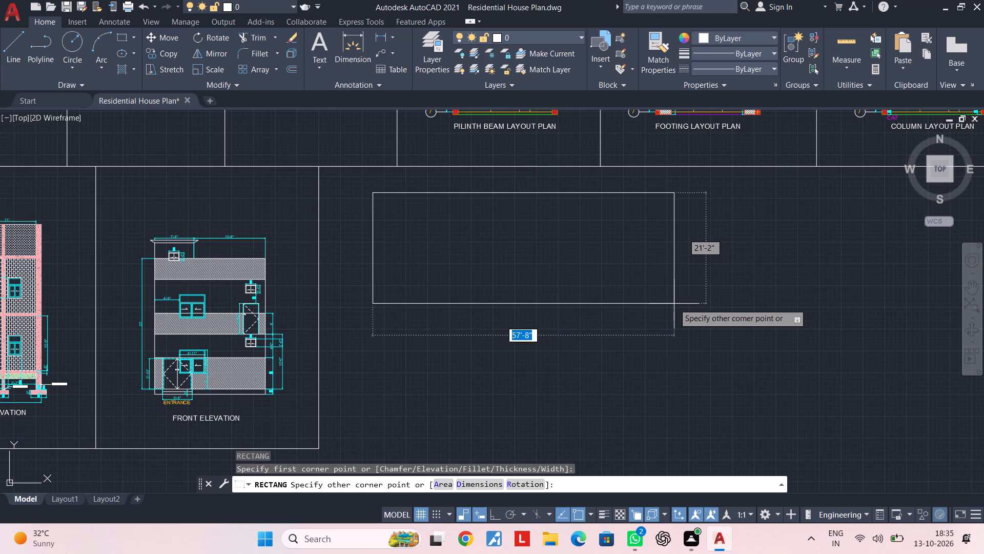
{"action": "left_click", "coordinate": [673, 316]}
{"action": "key", "text": "Escape"}
{"action": "key", "text": "Escape"}
{"action": "key", "text": "Escape"}
{"action": "key", "text": "Escape"}
{"action": "key", "text": "Escape"}
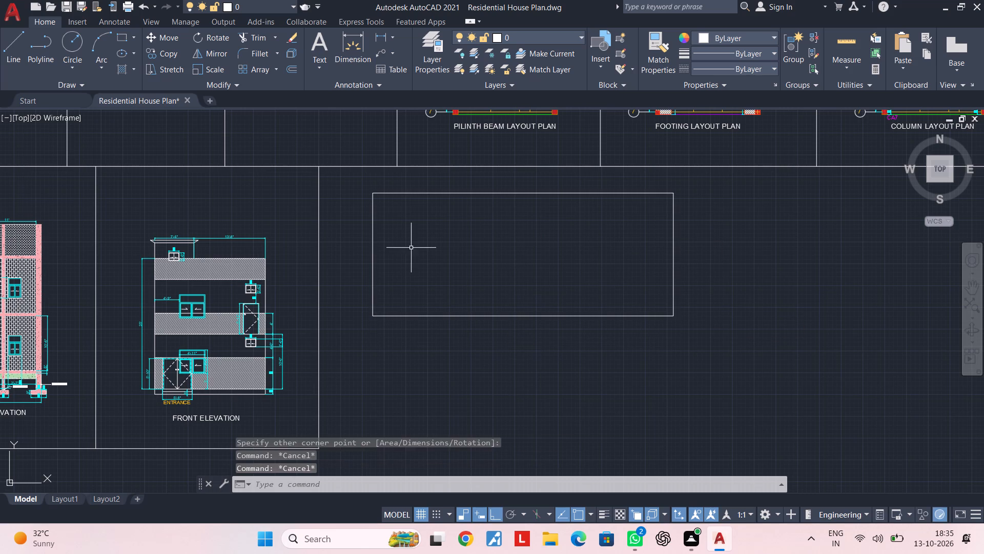
Explode the new rectangle beside the front elevation frame into separate lines.
{"action": "key", "text": "Escape"}
{"action": "middle_click_drag", "start_coordinate": [413, 238], "coordinate": [410, 246]}
{"action": "key", "text": "Escape"}
{"action": "key", "text": "Escape"}
{"action": "left_click", "coordinate": [462, 202]}
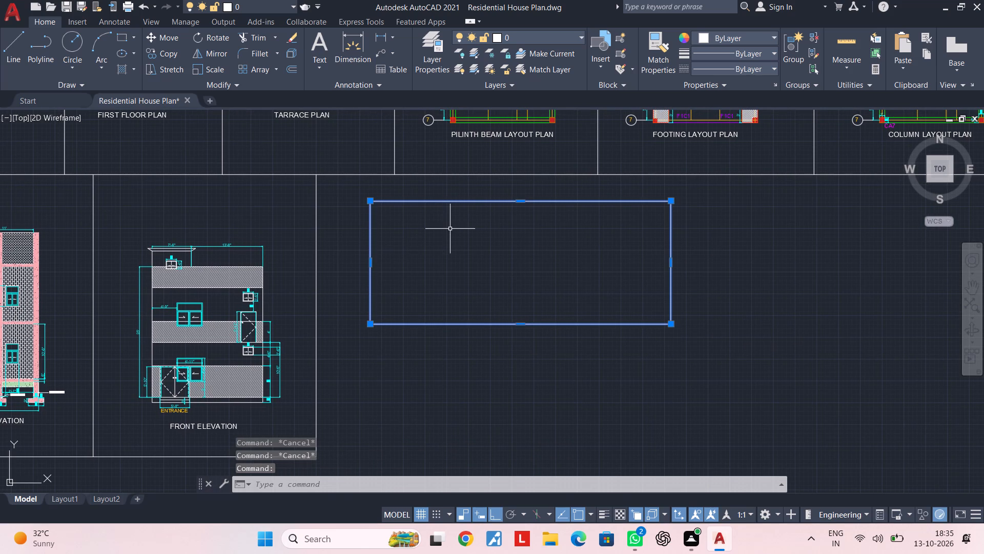
{"action": "type", "text": "X"}
{"action": "key", "text": "space"}
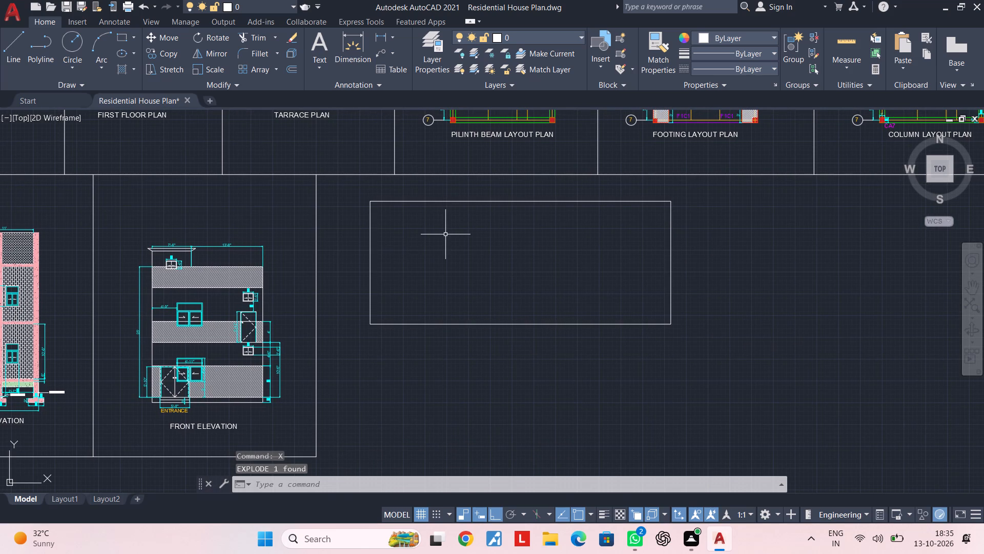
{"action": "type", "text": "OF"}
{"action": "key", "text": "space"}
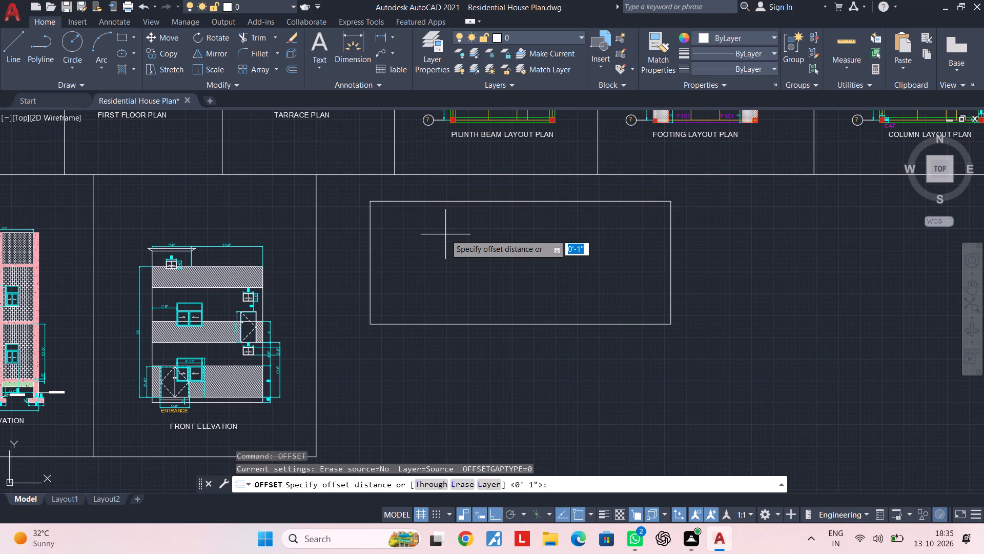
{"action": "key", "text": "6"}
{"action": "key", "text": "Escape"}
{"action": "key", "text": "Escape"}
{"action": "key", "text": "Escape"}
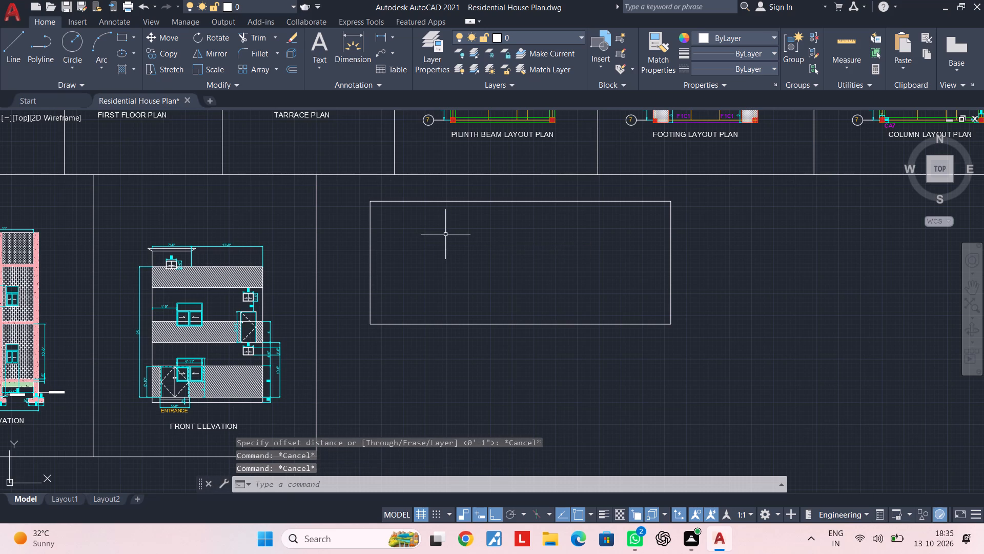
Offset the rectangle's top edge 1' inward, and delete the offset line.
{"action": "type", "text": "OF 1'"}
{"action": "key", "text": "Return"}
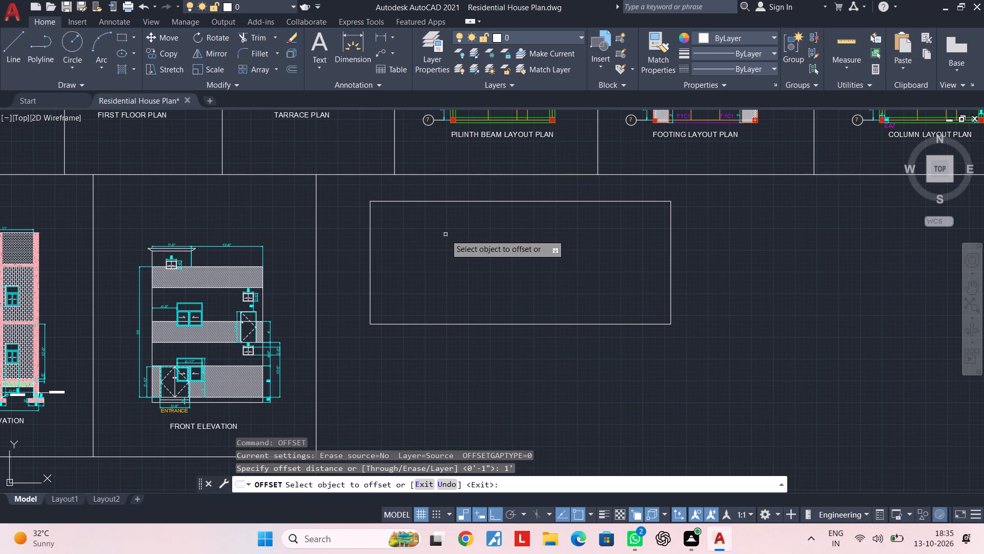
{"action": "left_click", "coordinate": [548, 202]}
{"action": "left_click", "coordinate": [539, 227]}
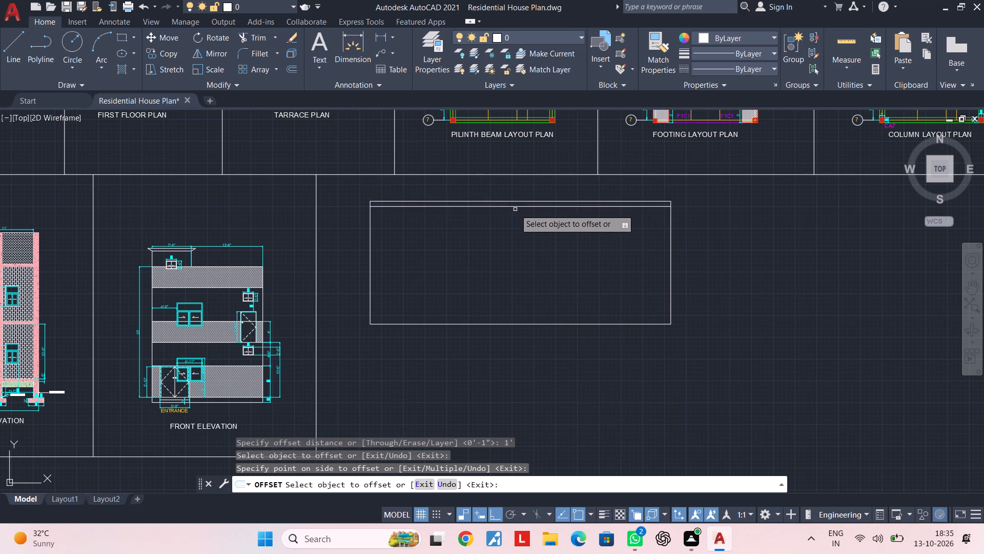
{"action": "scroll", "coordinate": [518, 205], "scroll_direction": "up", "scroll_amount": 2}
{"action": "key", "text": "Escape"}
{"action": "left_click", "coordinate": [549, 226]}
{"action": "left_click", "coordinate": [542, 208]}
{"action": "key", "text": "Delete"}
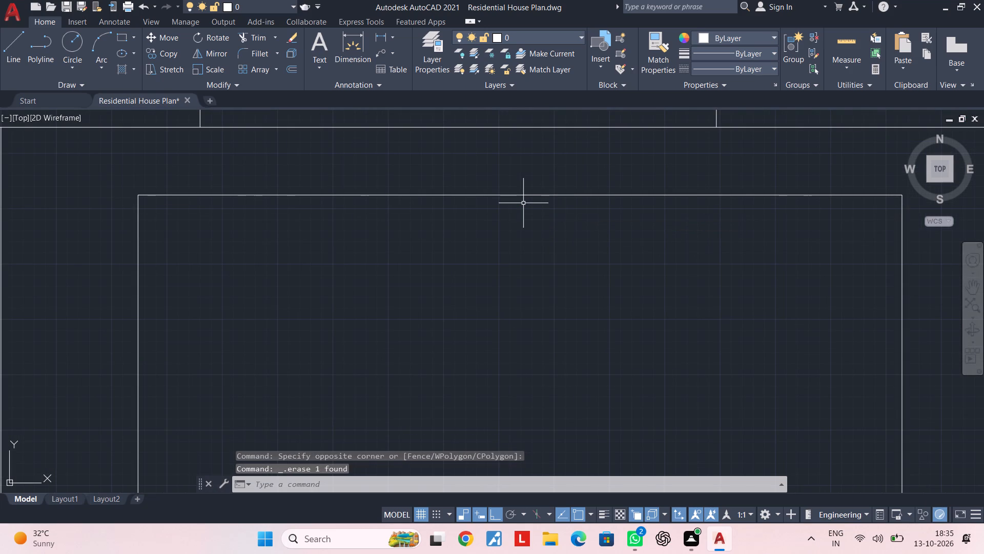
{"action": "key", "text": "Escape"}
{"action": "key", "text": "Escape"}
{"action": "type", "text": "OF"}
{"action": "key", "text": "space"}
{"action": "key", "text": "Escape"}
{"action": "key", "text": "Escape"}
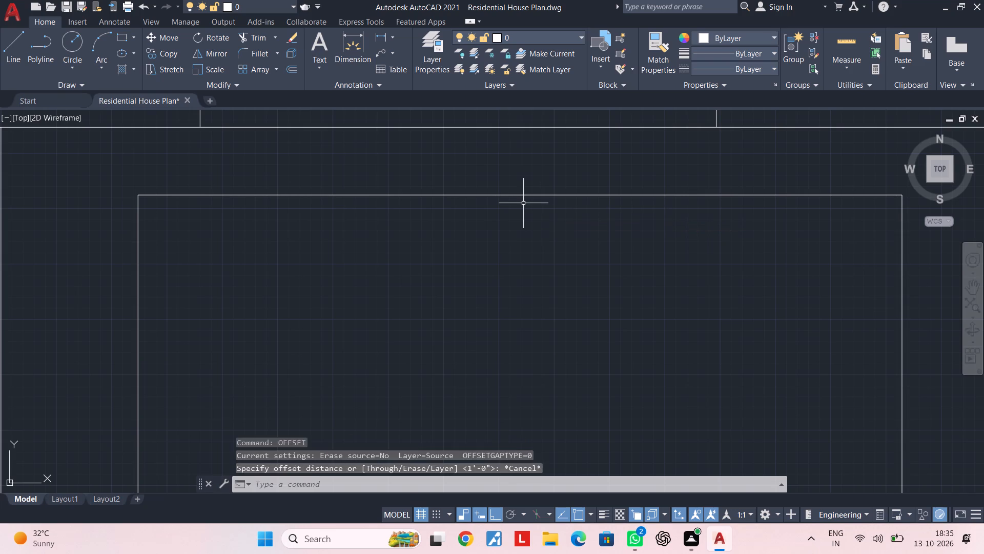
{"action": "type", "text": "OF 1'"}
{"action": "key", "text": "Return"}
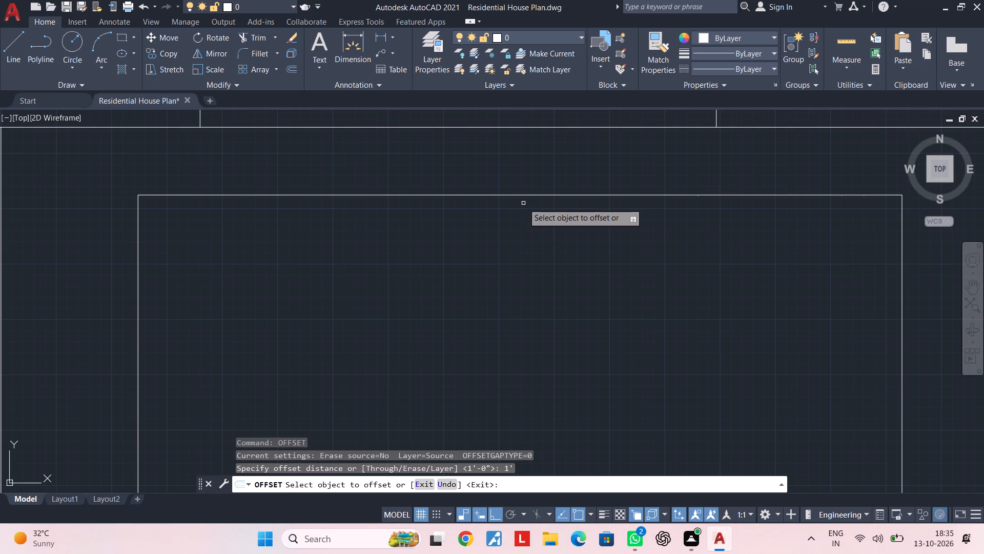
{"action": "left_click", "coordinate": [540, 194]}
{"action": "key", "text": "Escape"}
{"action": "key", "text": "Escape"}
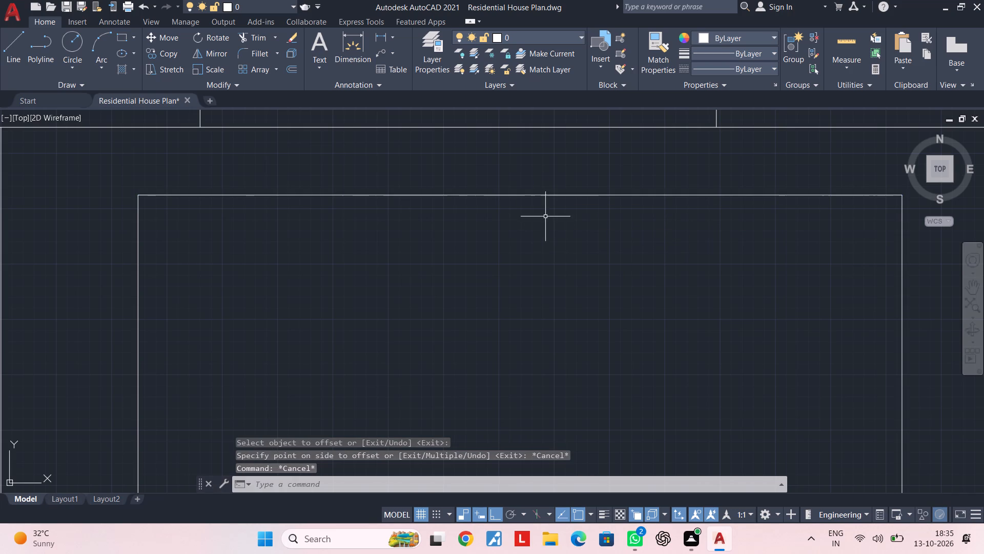
Offset the rectangle's top edge 5' downward to form a header row.
{"action": "key", "text": "Escape"}
{"action": "type", "text": "OF 5'"}
{"action": "key", "text": "Return"}
{"action": "left_click", "coordinate": [550, 194]}
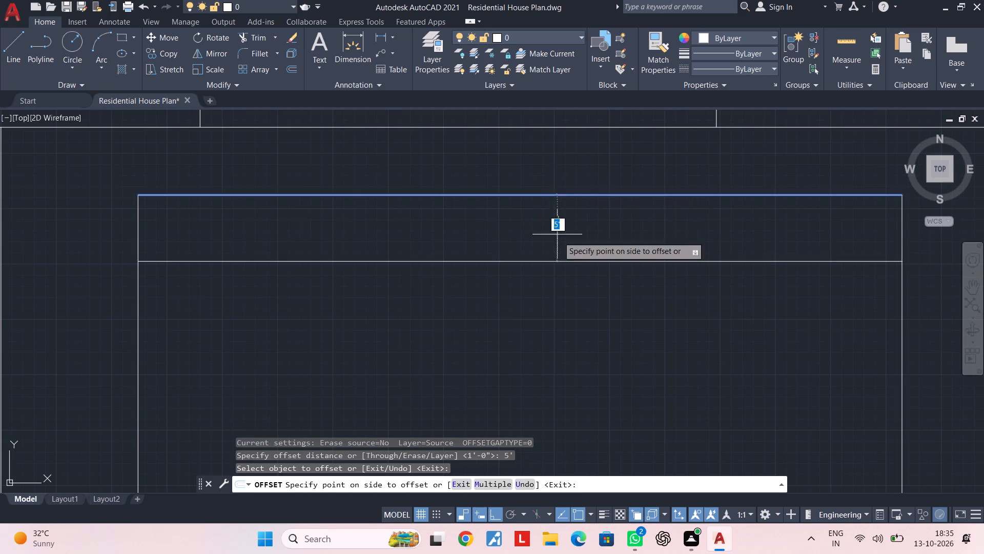
{"action": "left_click", "coordinate": [562, 250]}
{"action": "scroll", "coordinate": [562, 269], "scroll_direction": "down", "scroll_amount": 3}
{"action": "middle_click_drag", "start_coordinate": [562, 269], "coordinate": [548, 203]}
{"action": "middle_click_drag", "start_coordinate": [532, 228], "coordinate": [538, 223]}
{"action": "scroll", "coordinate": [518, 211], "scroll_direction": "up", "scroll_amount": 1}
{"action": "middle_click_drag", "start_coordinate": [521, 213], "coordinate": [520, 238]}
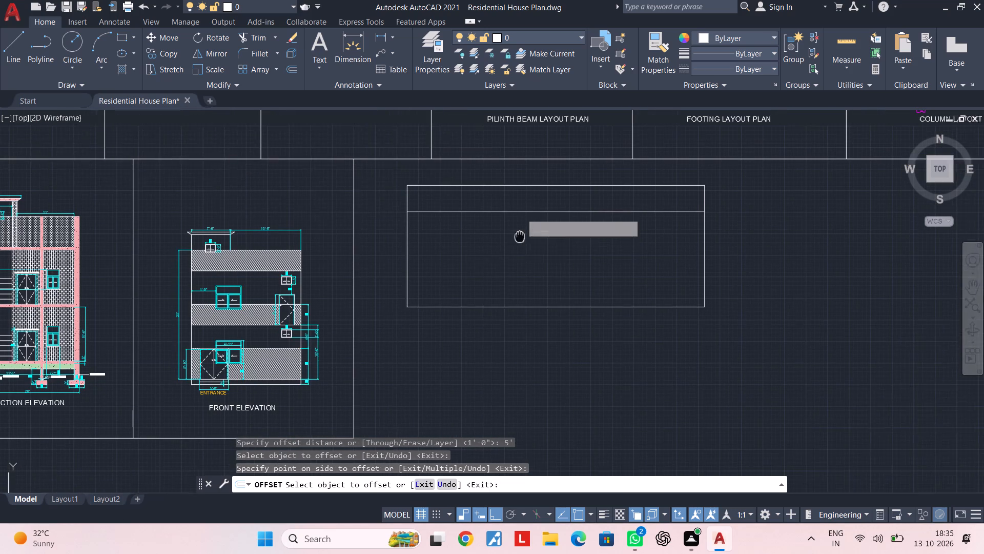
{"action": "middle_click_drag", "start_coordinate": [520, 238], "coordinate": [519, 241]}
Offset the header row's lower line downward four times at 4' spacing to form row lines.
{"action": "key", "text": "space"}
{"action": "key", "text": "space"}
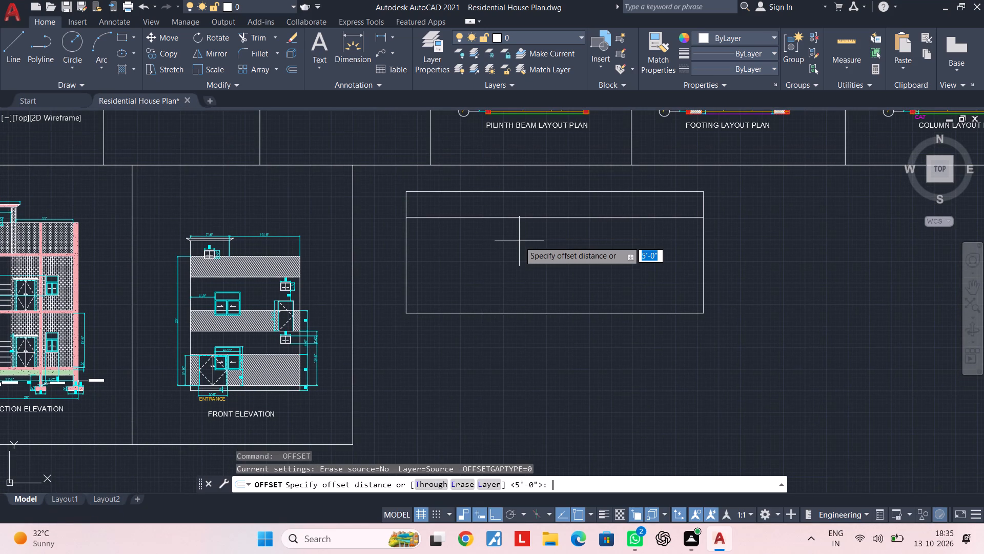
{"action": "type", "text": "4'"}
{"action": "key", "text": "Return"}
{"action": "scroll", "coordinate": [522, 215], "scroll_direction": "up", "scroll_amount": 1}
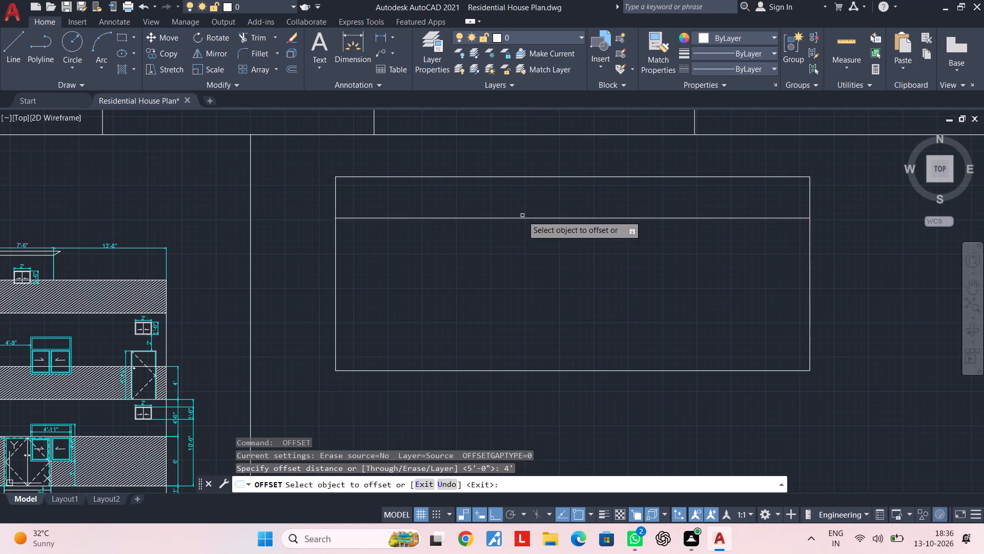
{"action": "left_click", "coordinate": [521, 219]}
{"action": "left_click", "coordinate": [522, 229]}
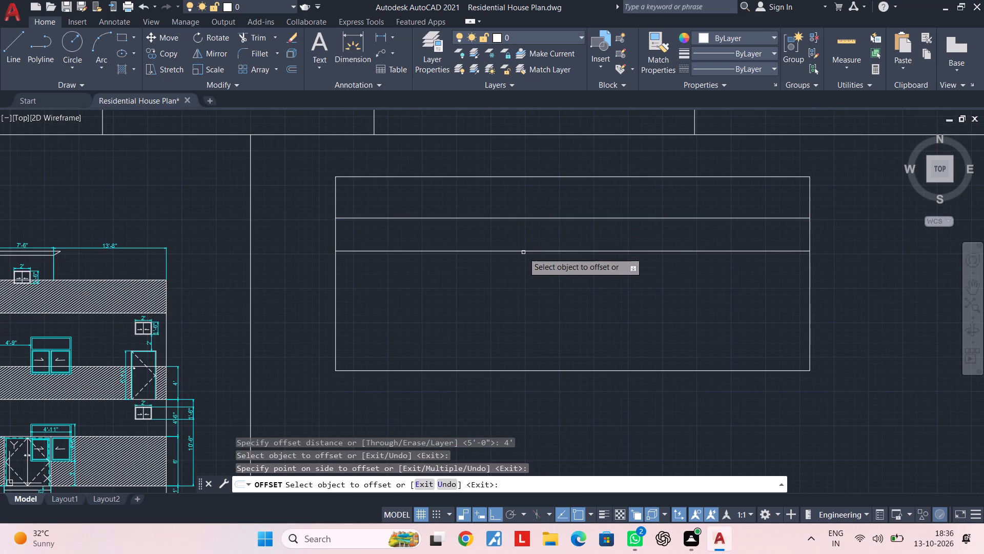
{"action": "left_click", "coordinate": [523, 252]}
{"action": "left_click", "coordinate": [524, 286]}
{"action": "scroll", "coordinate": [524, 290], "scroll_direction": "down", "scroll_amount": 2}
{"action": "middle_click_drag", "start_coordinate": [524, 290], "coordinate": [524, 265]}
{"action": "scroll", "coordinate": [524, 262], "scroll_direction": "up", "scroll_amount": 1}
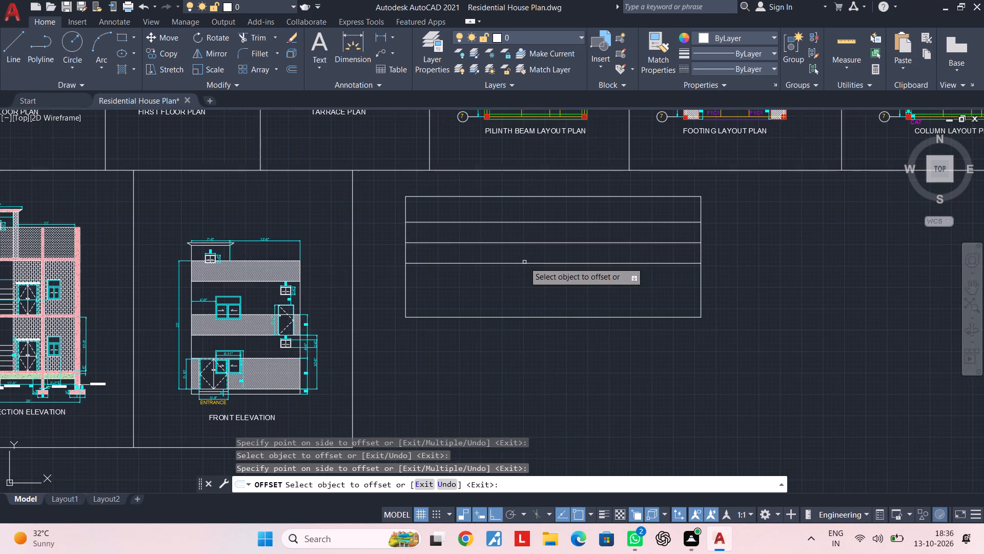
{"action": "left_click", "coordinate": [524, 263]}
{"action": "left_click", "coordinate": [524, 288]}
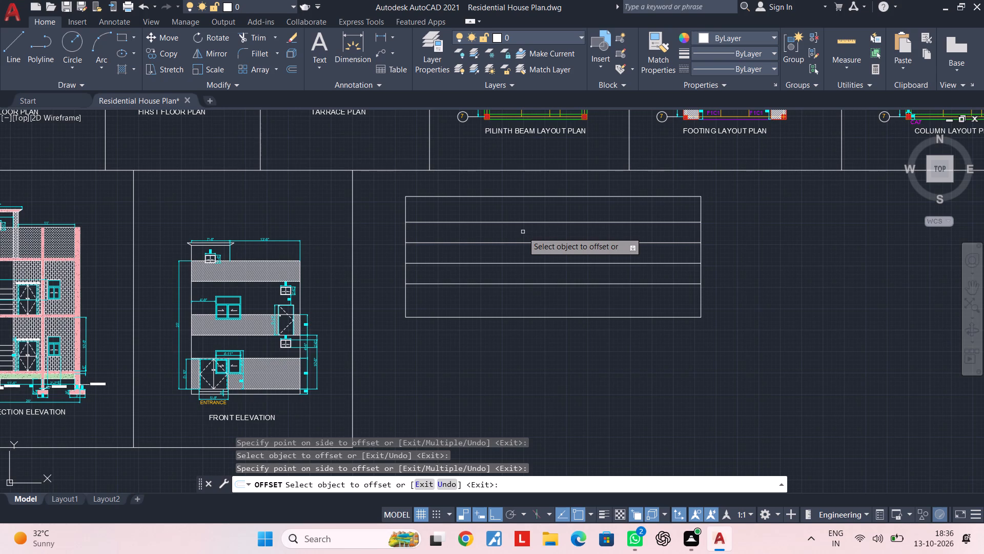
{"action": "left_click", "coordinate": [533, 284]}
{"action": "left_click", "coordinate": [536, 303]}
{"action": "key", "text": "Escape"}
Delete the rectangle's original bottom edge.
{"action": "left_click", "coordinate": [536, 315]}
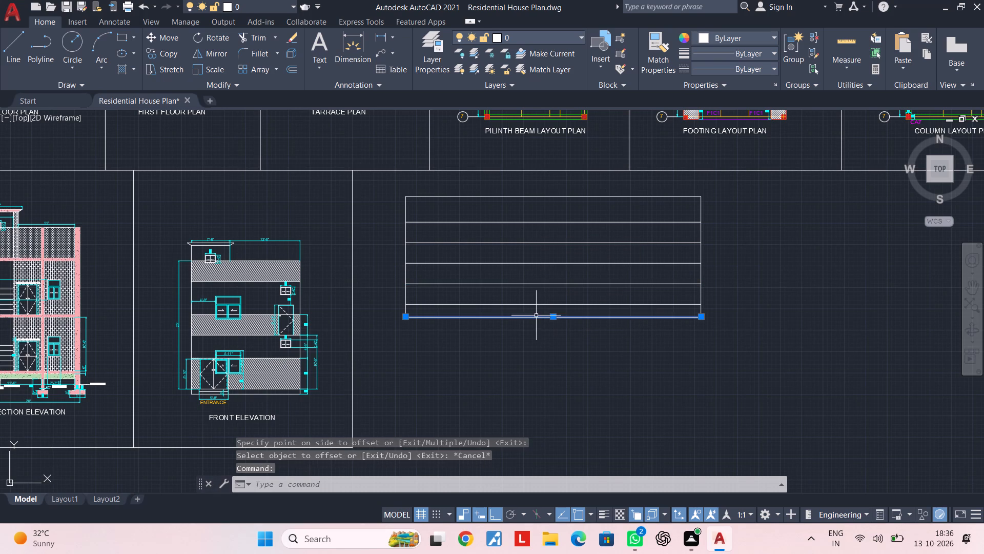
{"action": "key", "text": "Delete"}
{"action": "middle_click_drag", "start_coordinate": [531, 329], "coordinate": [525, 308]}
{"action": "scroll", "coordinate": [525, 308], "scroll_direction": "up", "scroll_amount": 1}
{"action": "key", "text": "Escape"}
{"action": "key", "text": "Escape"}
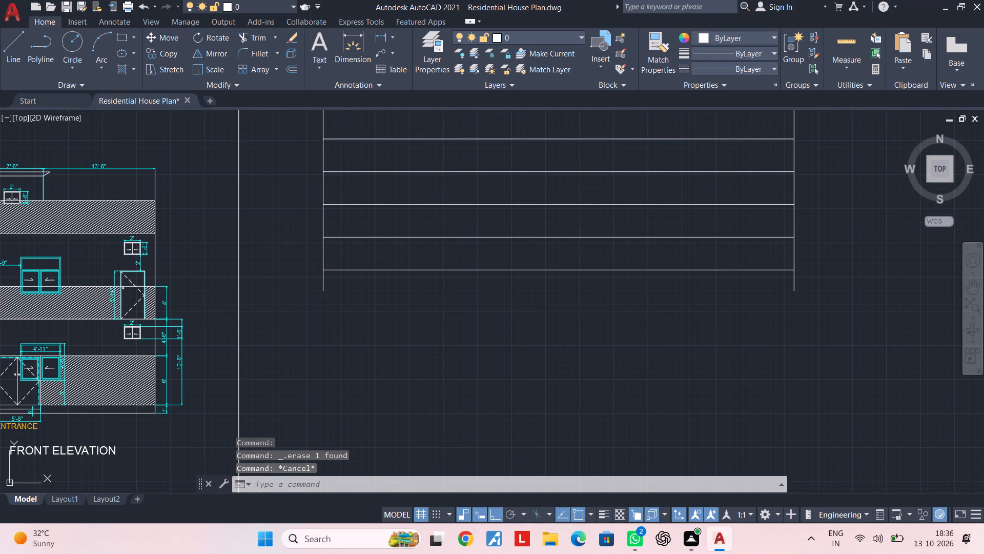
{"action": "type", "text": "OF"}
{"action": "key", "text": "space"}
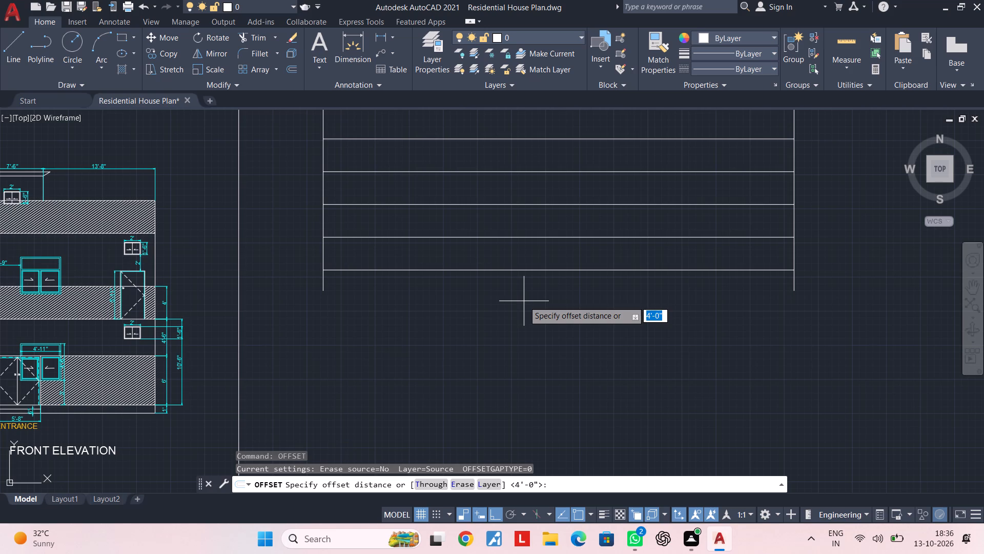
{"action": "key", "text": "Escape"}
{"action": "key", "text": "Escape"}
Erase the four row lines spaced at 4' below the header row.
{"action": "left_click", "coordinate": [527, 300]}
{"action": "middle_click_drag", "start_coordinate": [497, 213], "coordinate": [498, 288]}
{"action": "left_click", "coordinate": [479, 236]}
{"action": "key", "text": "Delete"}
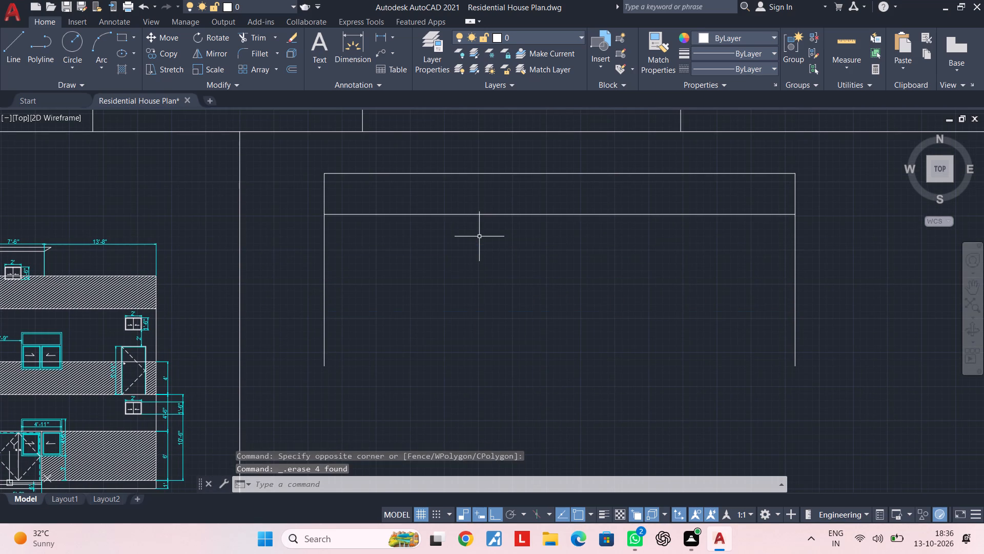
Offset the header row's lower line downward six times at 3' spacing to form six table rows.
{"action": "key", "text": "Escape"}
{"action": "key", "text": "Escape"}
{"action": "type", "text": "OF 3'"}
{"action": "key", "text": "Return"}
{"action": "left_click", "coordinate": [512, 215]}
{"action": "left_click", "coordinate": [512, 245]}
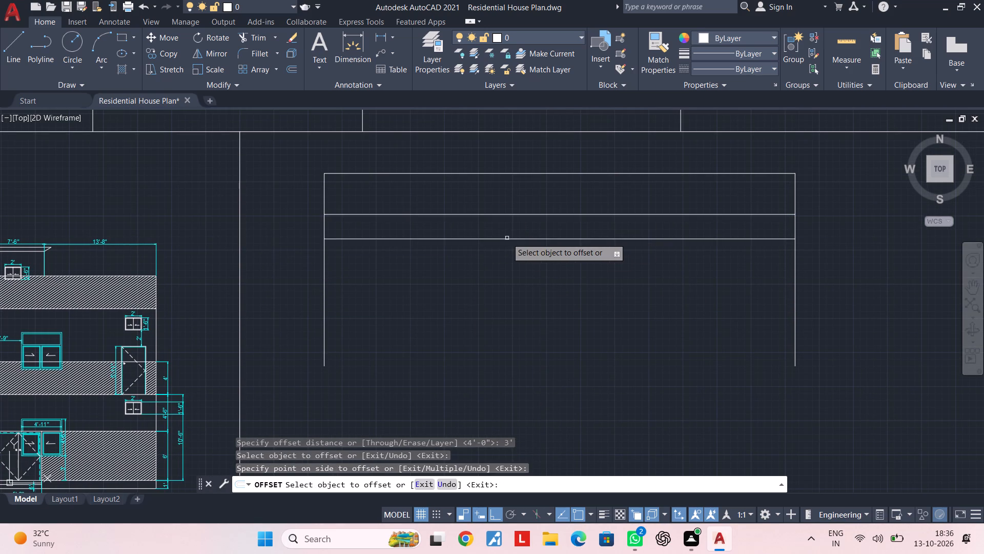
{"action": "left_click", "coordinate": [507, 238]}
{"action": "left_click", "coordinate": [515, 269]}
{"action": "middle_click_drag", "start_coordinate": [520, 288], "coordinate": [517, 225]}
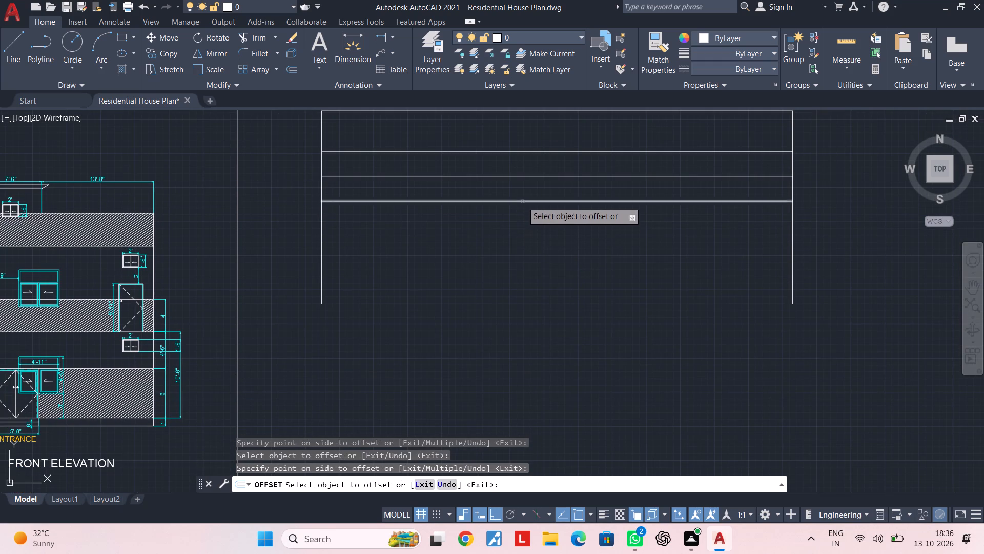
{"action": "left_click", "coordinate": [522, 202]}
{"action": "left_click", "coordinate": [519, 235]}
{"action": "left_click", "coordinate": [516, 227]}
{"action": "left_click", "coordinate": [516, 282]}
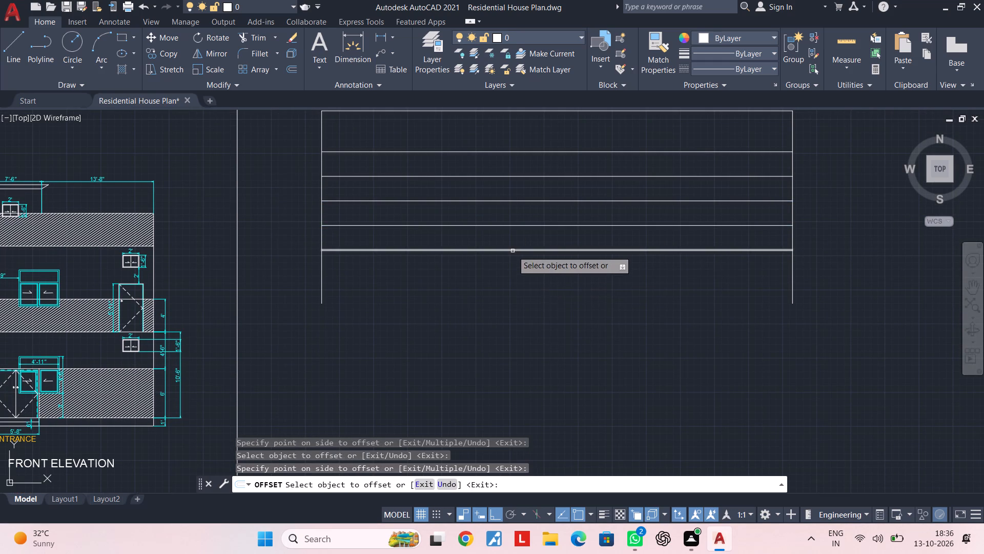
{"action": "left_click", "coordinate": [512, 251]}
{"action": "left_click", "coordinate": [512, 292]}
{"action": "left_click", "coordinate": [511, 276]}
{"action": "left_click", "coordinate": [510, 312]}
{"action": "key", "text": "Escape"}
Draw a vertical divider from the header row's lower line to the last row line, about a third of the way across.
{"action": "middle_click_drag", "start_coordinate": [457, 244], "coordinate": [466, 278]}
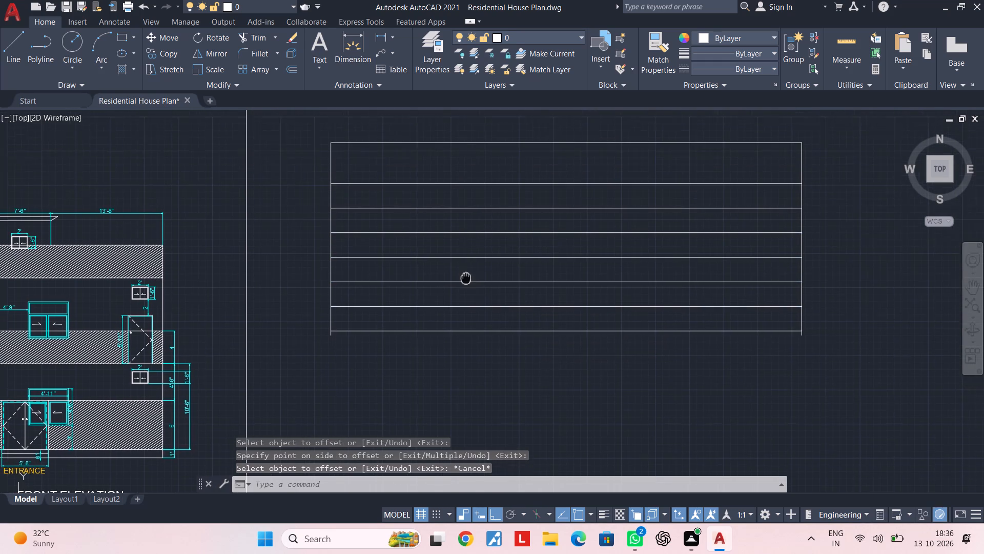
{"action": "middle_click_drag", "start_coordinate": [466, 278], "coordinate": [466, 279]}
{"action": "middle_click_drag", "start_coordinate": [465, 247], "coordinate": [462, 260]}
{"action": "key", "text": "Escape"}
{"action": "key", "text": "Escape"}
{"action": "key", "text": "Escape"}
{"action": "middle_click_drag", "start_coordinate": [498, 259], "coordinate": [467, 261]}
{"action": "key", "text": "Escape"}
{"action": "key", "text": "Escape"}
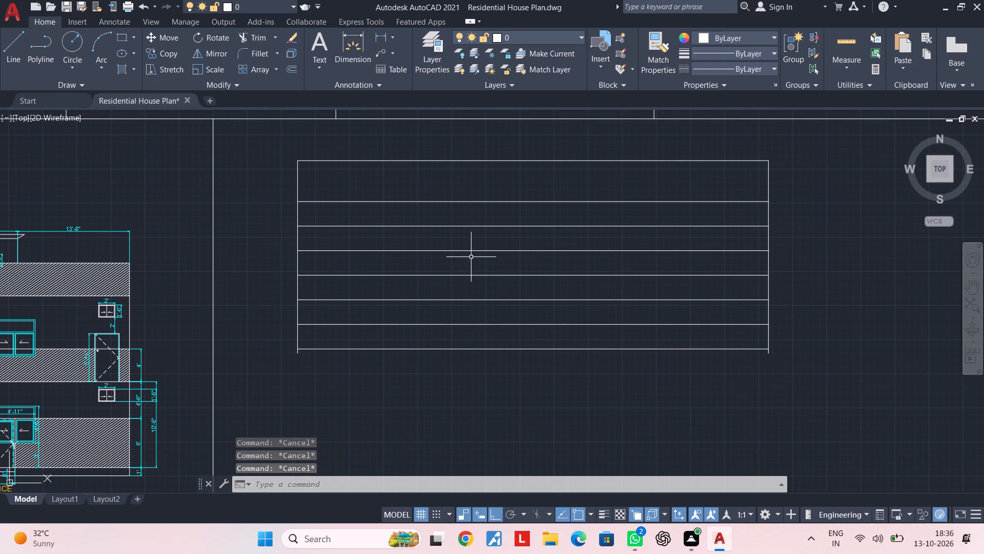
{"action": "type", "text": "L"}
{"action": "key", "text": "space"}
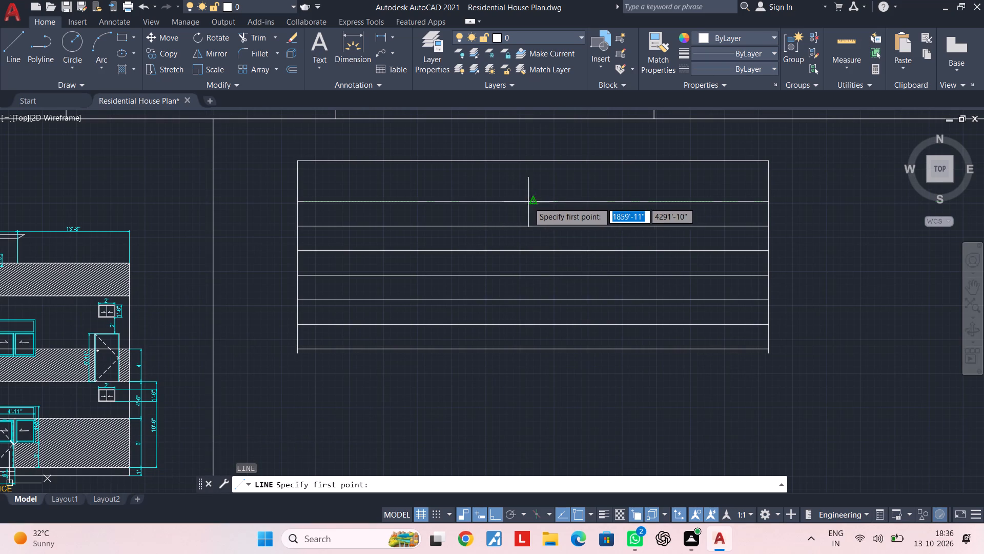
{"action": "left_click", "coordinate": [459, 202]}
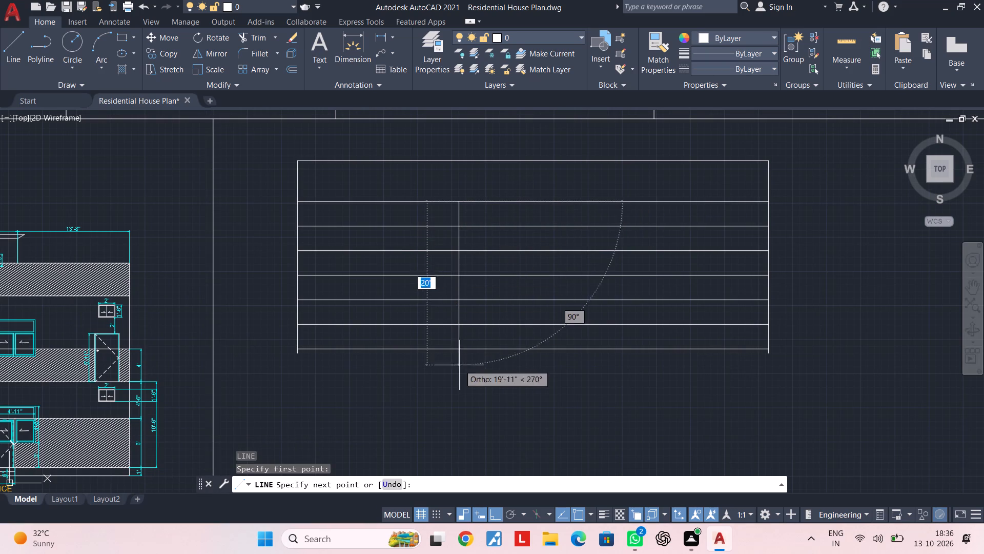
{"action": "left_click", "coordinate": [457, 348]}
{"action": "key", "text": "Escape"}
{"action": "key", "text": "Escape"}
{"action": "key", "text": "Escape"}
{"action": "key", "text": "Escape"}
{"action": "key", "text": "Escape"}
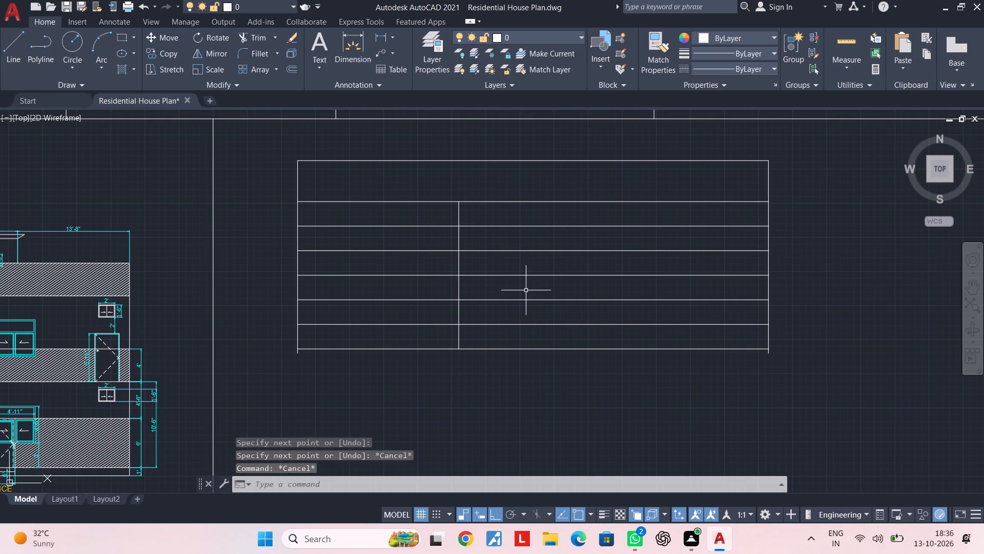
Draw a second vertical line from the table's top edge to the last row line, about two thirds of the way across.
{"action": "type", "text": "L"}
{"action": "key", "text": "space"}
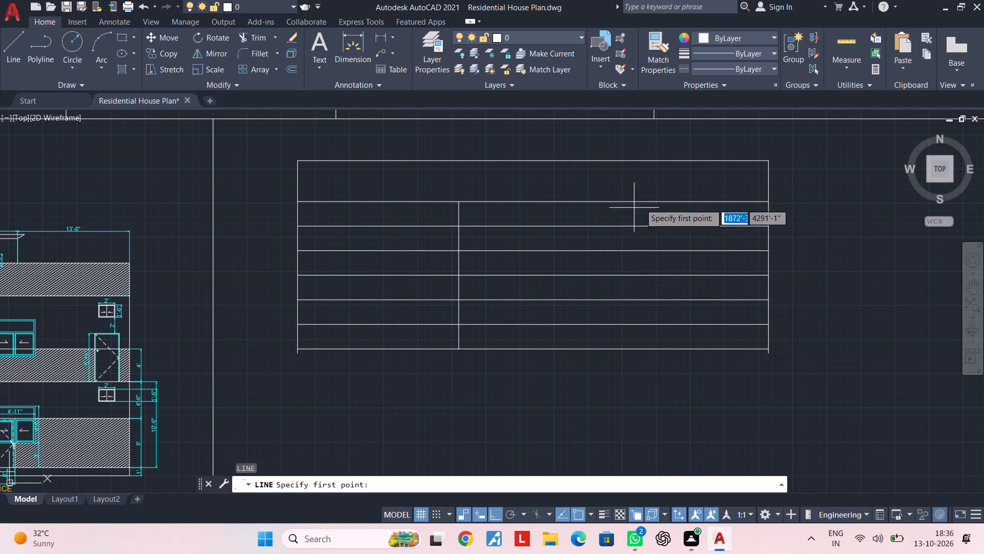
{"action": "left_click", "coordinate": [600, 163]}
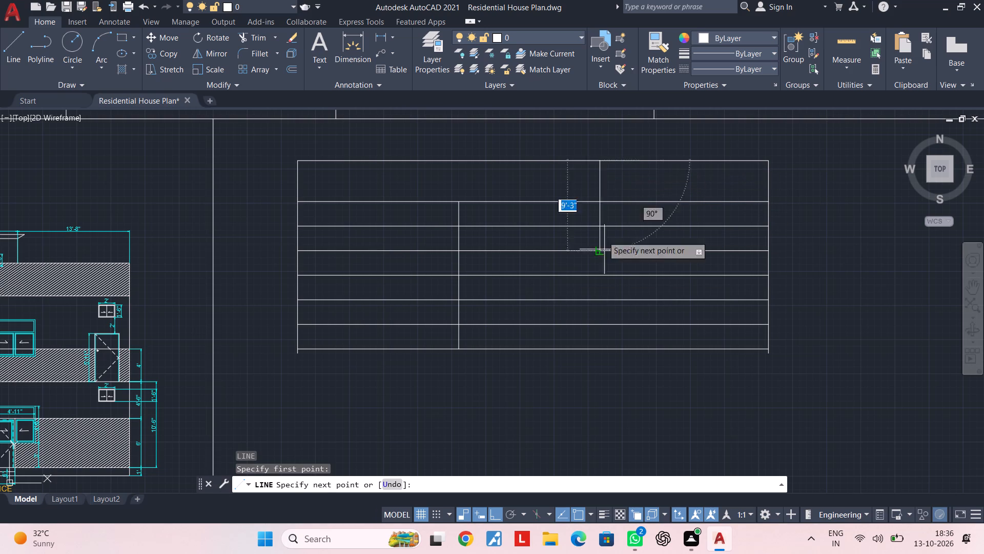
{"action": "left_click", "coordinate": [602, 351]}
{"action": "key", "text": "Escape"}
{"action": "key", "text": "Escape"}
{"action": "key", "text": "Escape"}
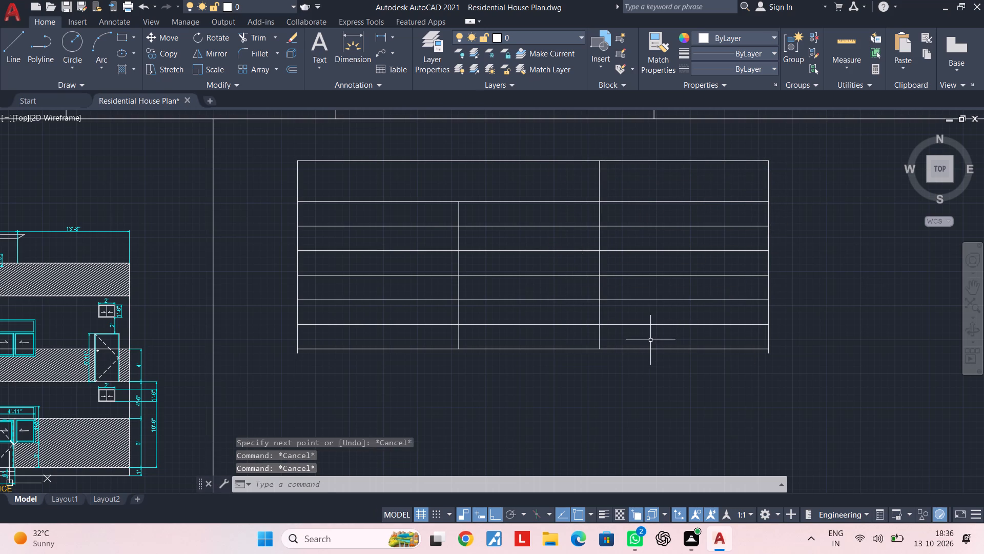
Trim all horizontal table lines between the second vertical line and the original right edge.
{"action": "key", "text": "Escape"}
{"action": "key", "text": "t"}
{"action": "key", "text": "r"}
{"action": "key", "text": "space"}
{"action": "left_click", "coordinate": [673, 155]}
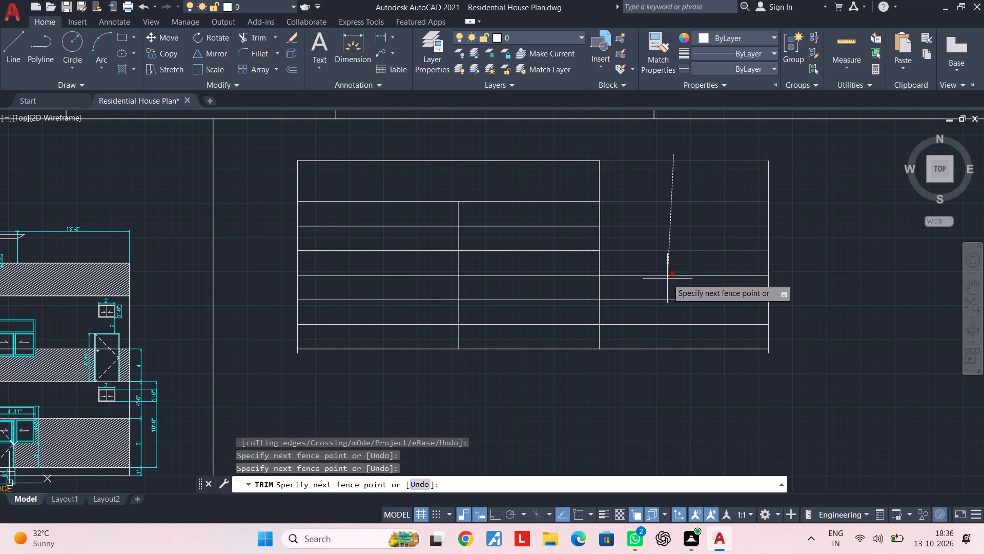
{"action": "left_click", "coordinate": [674, 357]}
{"action": "key", "text": "Escape"}
Delete the detached original right edge beside the narrowed table.
{"action": "left_click", "coordinate": [808, 244]}
{"action": "left_click", "coordinate": [748, 259]}
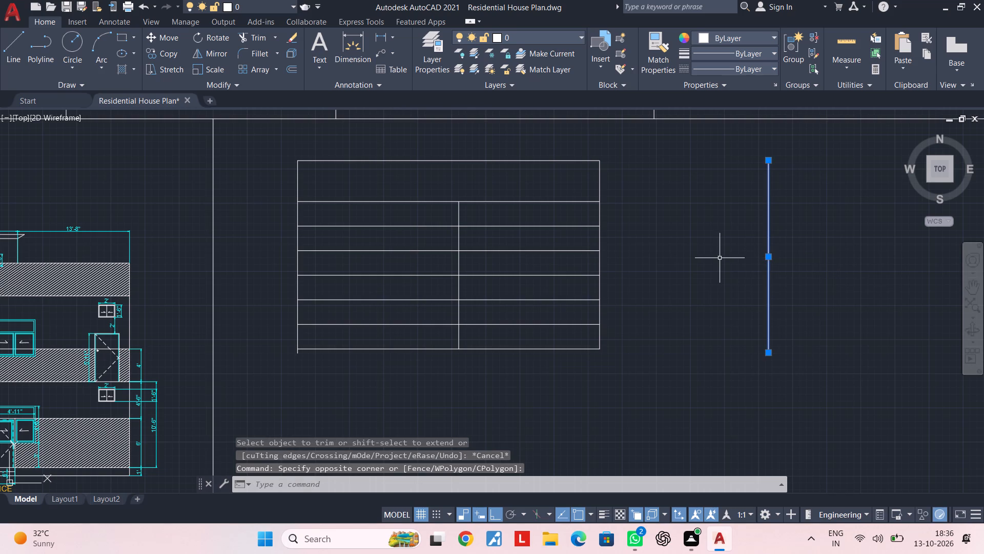
{"action": "key", "text": "Delete"}
{"action": "key", "text": "Escape"}
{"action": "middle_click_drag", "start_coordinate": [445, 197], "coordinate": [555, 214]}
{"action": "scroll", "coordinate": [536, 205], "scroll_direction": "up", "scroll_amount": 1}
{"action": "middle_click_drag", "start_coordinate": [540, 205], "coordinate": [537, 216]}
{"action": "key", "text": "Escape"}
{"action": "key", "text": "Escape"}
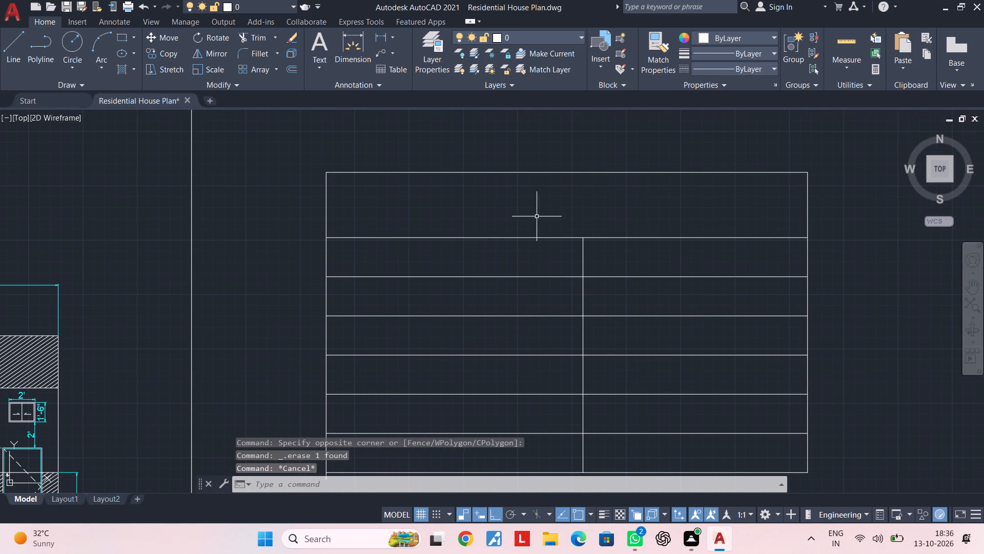
Copy the TARRACE PLAN label from the plans above into the new table's header row, with Ortho off.
{"action": "key", "text": "Escape"}
{"action": "key", "text": "Escape"}
{"action": "key", "text": "Escape"}
{"action": "key", "text": "Escape"}
{"action": "key", "text": "Escape"}
{"action": "middle_click_drag", "start_coordinate": [497, 218], "coordinate": [560, 221]}
{"action": "scroll", "coordinate": [538, 224], "scroll_direction": "down", "scroll_amount": 3}
{"action": "middle_click_drag", "start_coordinate": [538, 224], "coordinate": [517, 247]}
{"action": "scroll", "coordinate": [517, 247], "scroll_direction": "up", "scroll_amount": 1}
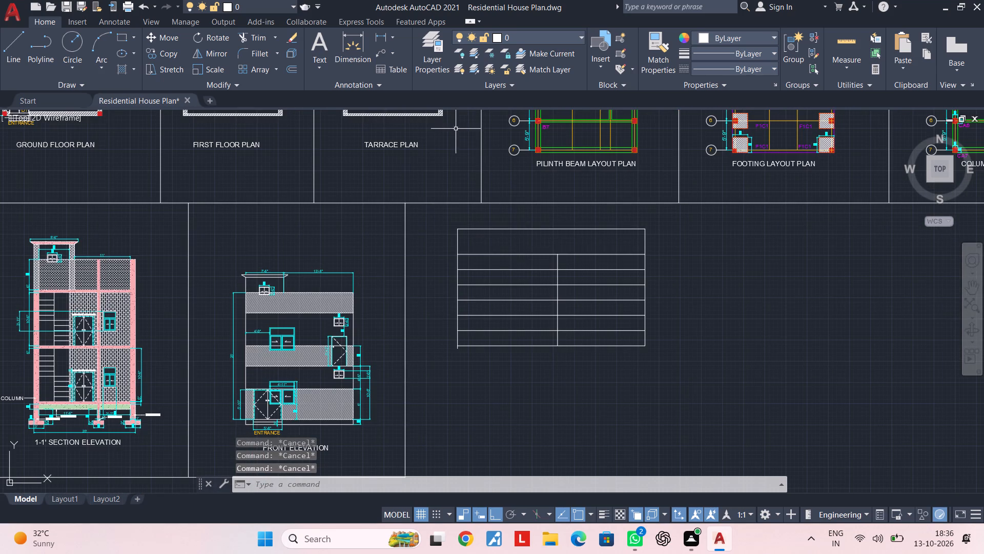
{"action": "middle_click_drag", "start_coordinate": [469, 185], "coordinate": [437, 264]}
{"action": "scroll", "coordinate": [341, 223], "scroll_direction": "up", "scroll_amount": 1}
{"action": "left_click", "coordinate": [381, 223]}
{"action": "type", "text": "CO"}
{"action": "key", "text": "space"}
{"action": "left_click", "coordinate": [379, 227]}
{"action": "middle_click_drag", "start_coordinate": [606, 352], "coordinate": [522, 271]}
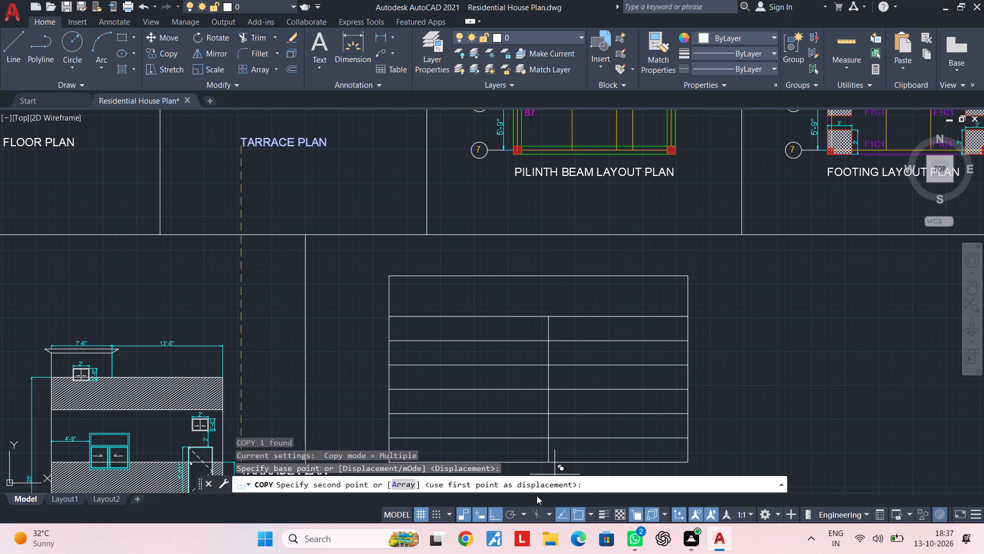
{"action": "left_click_drag", "start_coordinate": [493, 509], "coordinate": [502, 504]}
{"action": "scroll", "coordinate": [500, 300], "scroll_direction": "up", "scroll_amount": 2}
{"action": "left_click", "coordinate": [497, 299]}
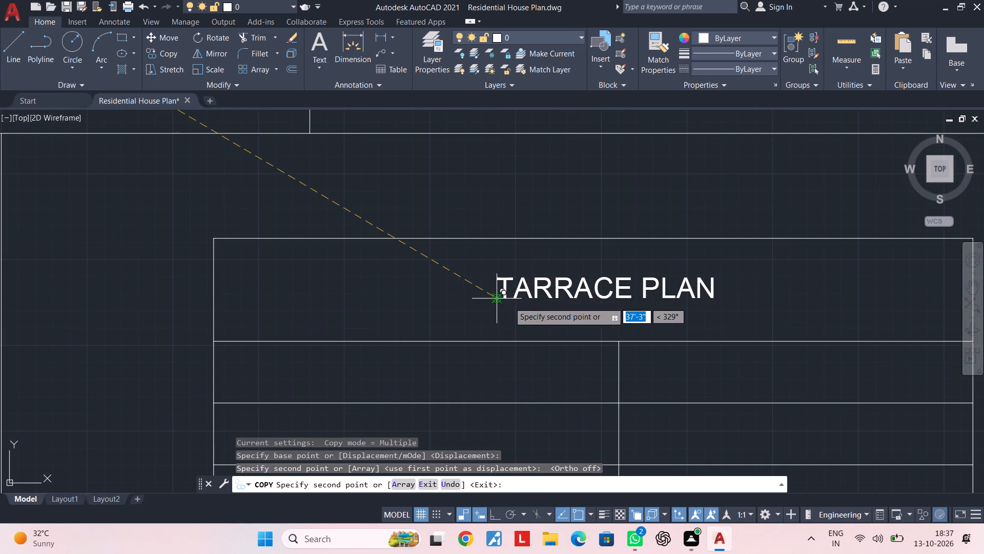
{"action": "key", "text": "Escape"}
{"action": "key", "text": "Escape"}
{"action": "middle_click_drag", "start_coordinate": [625, 303], "coordinate": [618, 302]}
{"action": "key", "text": "Escape"}
{"action": "key", "text": "Escape"}
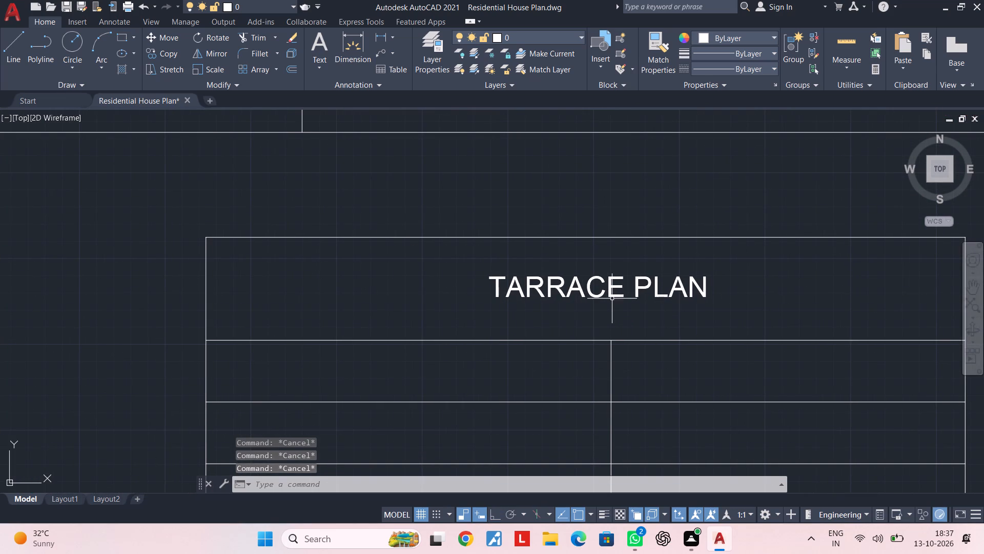
{"action": "key", "text": "Escape"}
Replace the copied label's text in the header row with DOORS AND VENTILATION DETAILS.
{"action": "double_click", "coordinate": [596, 283]}
{"action": "double_click", "coordinate": [591, 291]}
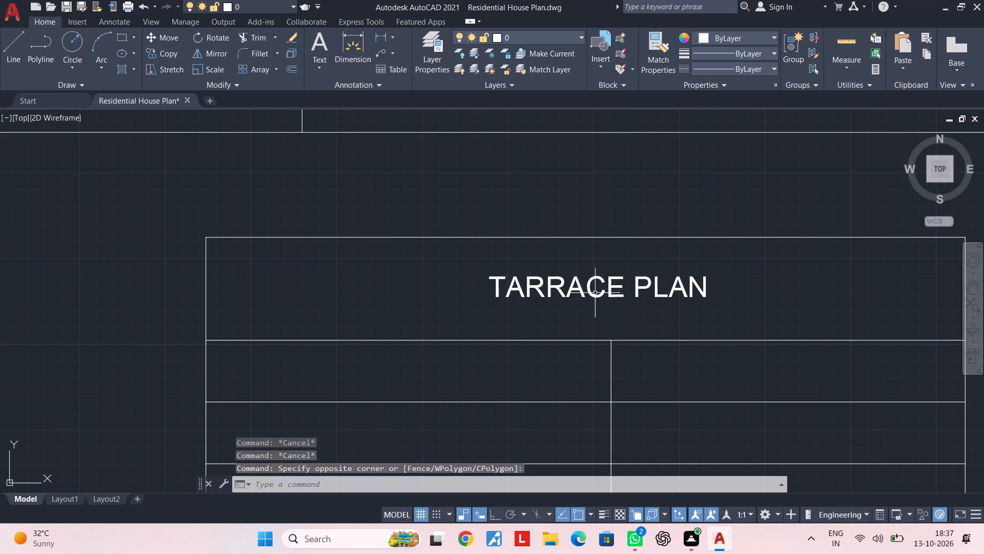
{"action": "double_click", "coordinate": [593, 293]}
{"action": "left_click_drag", "start_coordinate": [736, 285], "coordinate": [462, 289]}
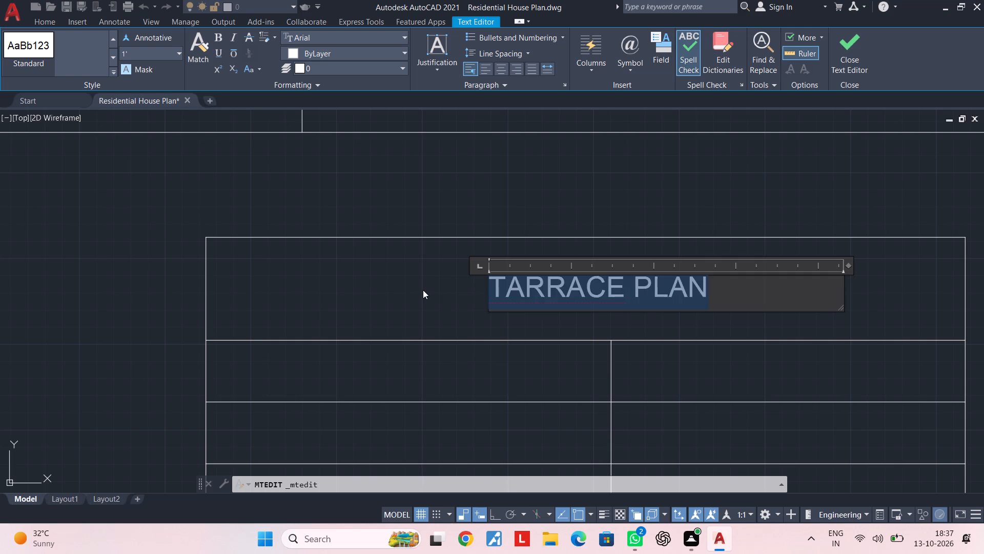
{"action": "key", "text": "BackSpace"}
{"action": "type", "text": "DOORS"}
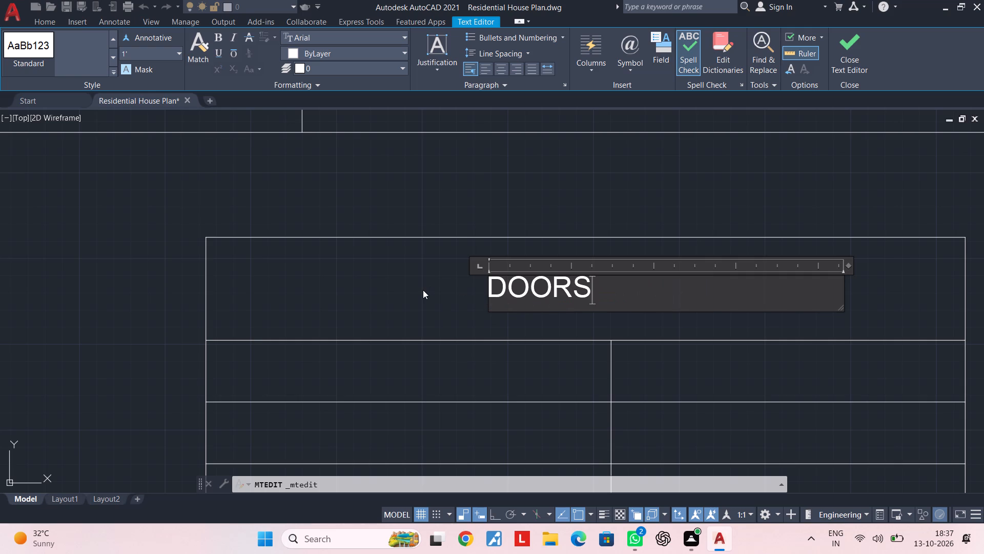
{"action": "key", "text": "space"}
{"action": "type", "text": "AND"}
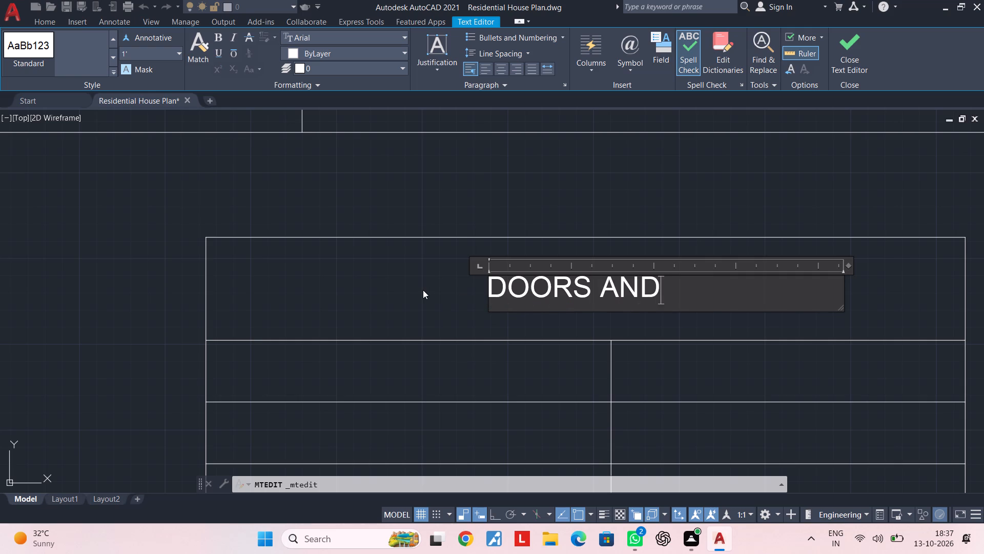
{"action": "key", "text": "space"}
{"action": "type", "text": "VEN"}
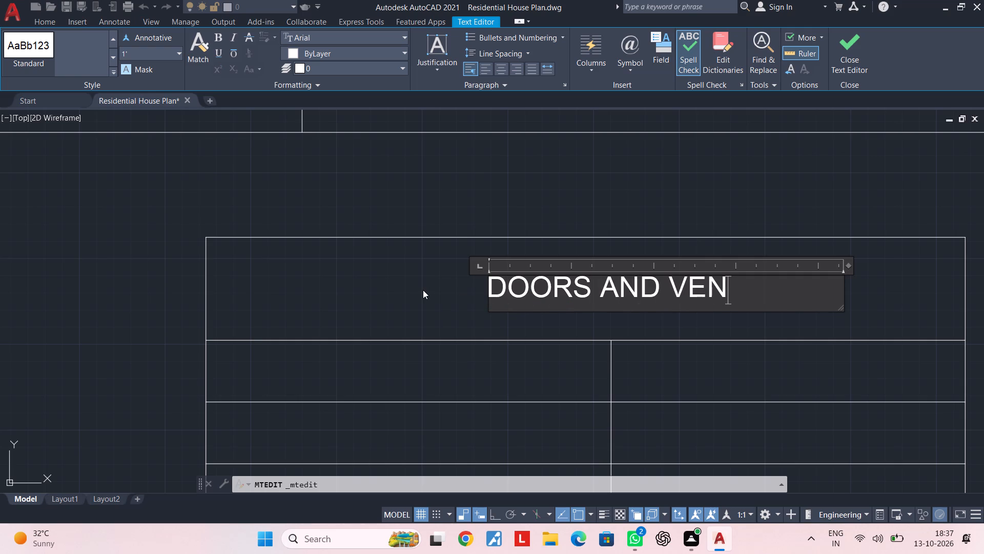
{"action": "type", "text": "TIL"}
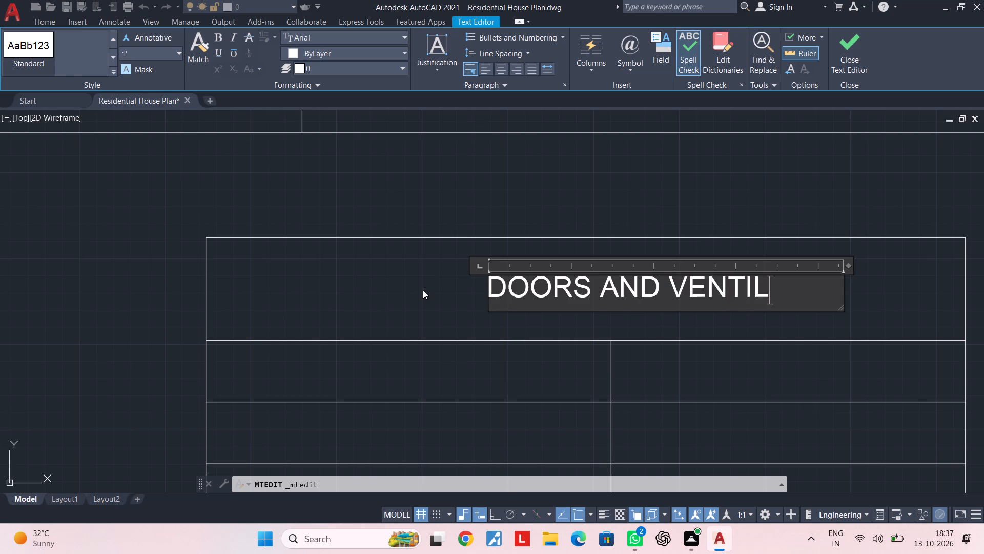
{"action": "type", "text": "ATION"}
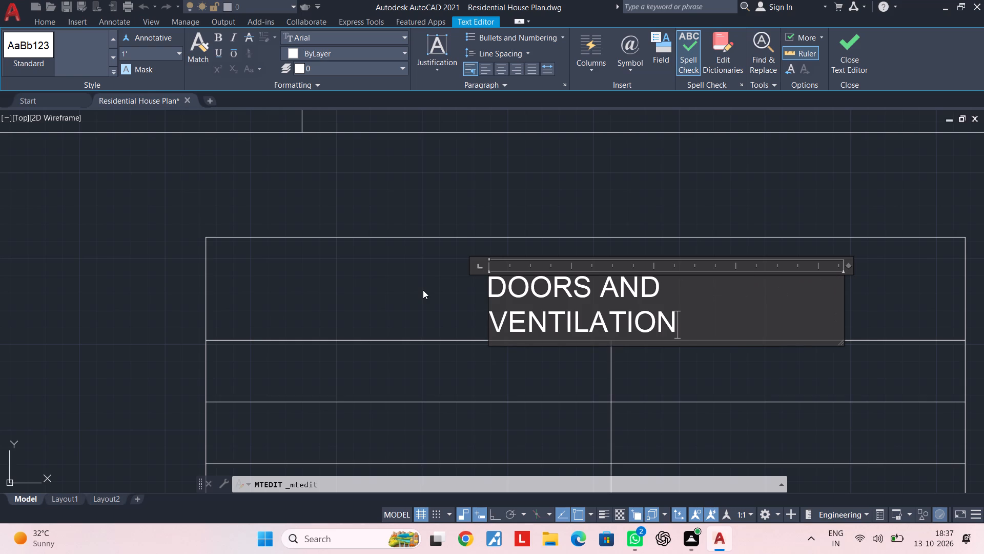
{"action": "key", "text": "space"}
{"action": "type", "text": "D"}
{"action": "type", "text": "ETAILS"}
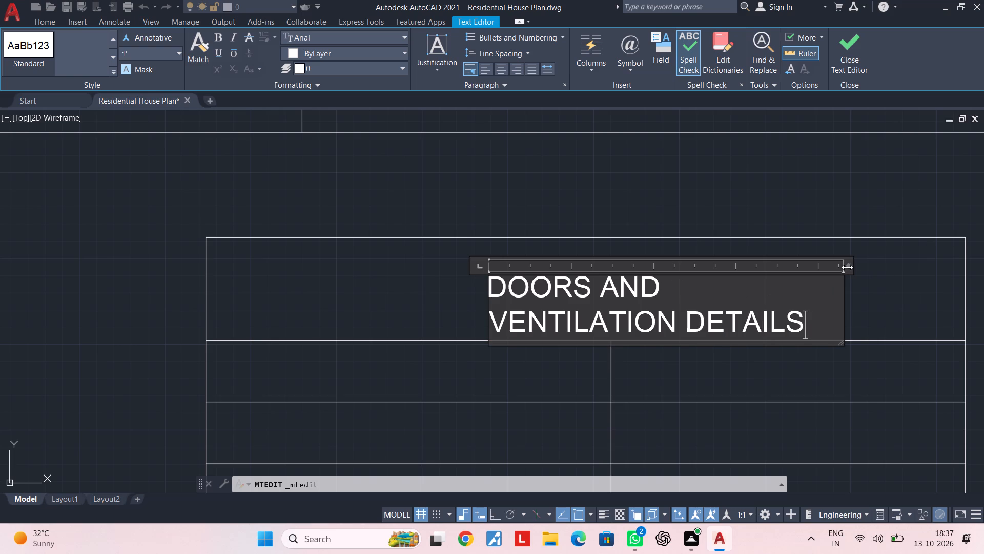
Widen the header title's text frame until DOORS AND VENTILATION DETAILS fits on one line.
{"action": "left_click_drag", "start_coordinate": [852, 268], "coordinate": [898, 264]}
{"action": "left_click_drag", "start_coordinate": [851, 266], "coordinate": [892, 263]}
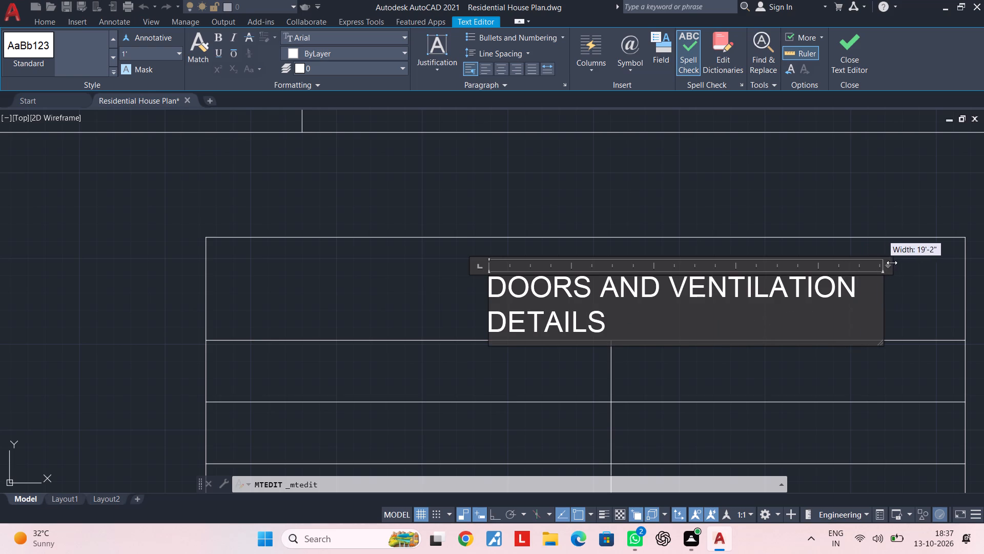
{"action": "left_click_drag", "start_coordinate": [892, 263], "coordinate": [951, 259]}
{"action": "scroll", "coordinate": [932, 273], "scroll_direction": "down", "scroll_amount": 2}
{"action": "middle_click_drag", "start_coordinate": [920, 272], "coordinate": [764, 272]}
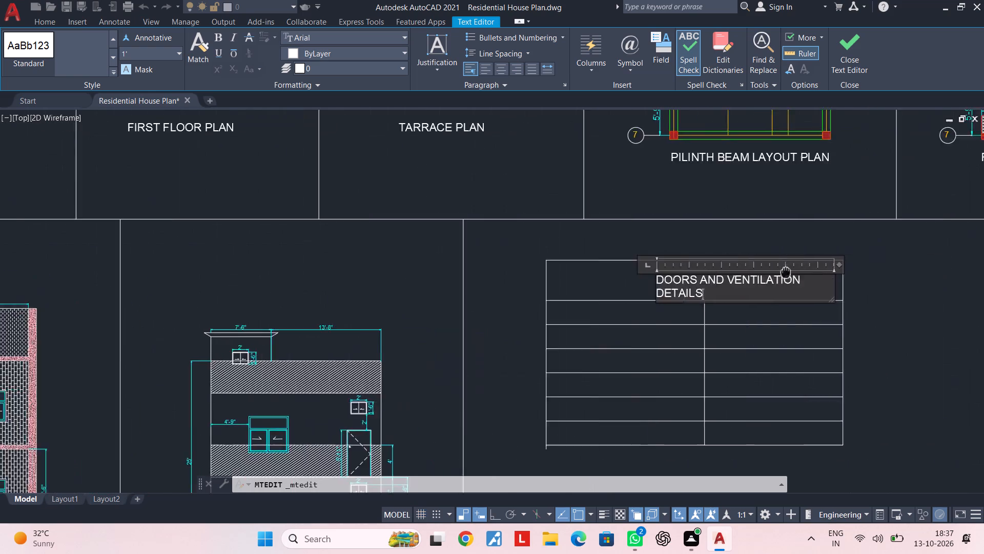
{"action": "middle_click_drag", "start_coordinate": [764, 272], "coordinate": [704, 272]}
{"action": "scroll", "coordinate": [725, 273], "scroll_direction": "up", "scroll_amount": 1}
{"action": "left_click_drag", "start_coordinate": [722, 264], "coordinate": [771, 263]}
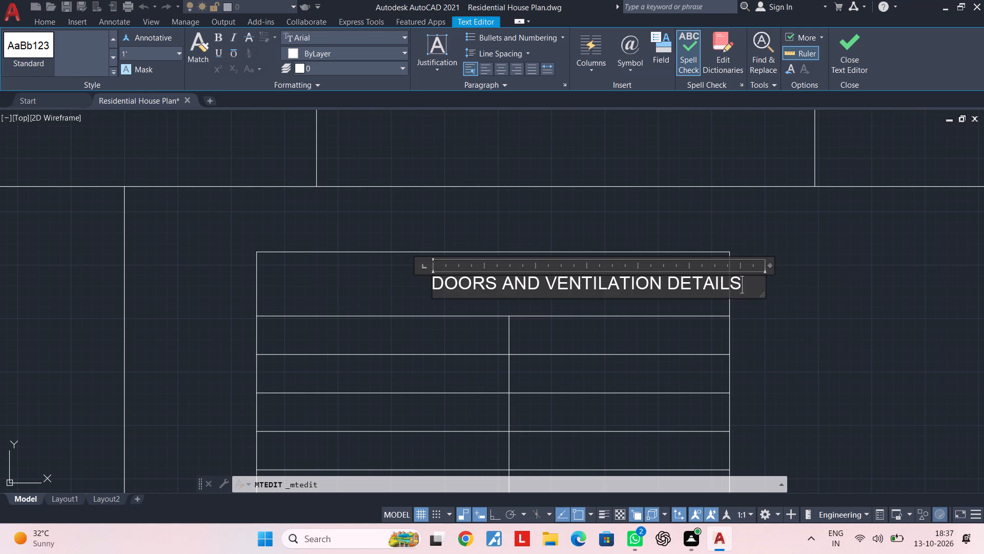
{"action": "left_click", "coordinate": [773, 310]}
{"action": "key", "text": "Escape"}
Move the DOORS AND VENTILATION DETAILS title horizontally so it sits roughly centred in the header row.
{"action": "left_click", "coordinate": [706, 288]}
{"action": "key", "text": "m"}
{"action": "key", "text": "space"}
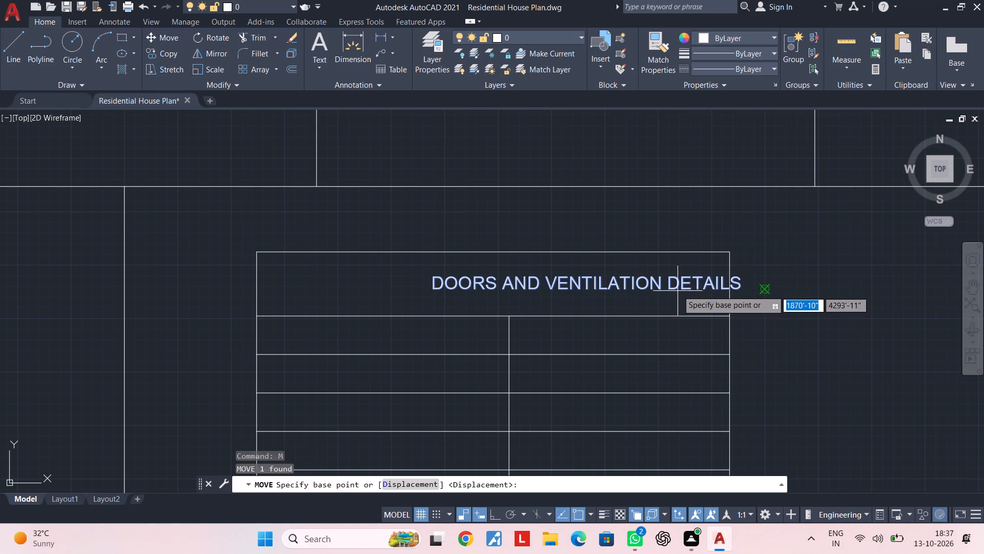
{"action": "left_click_drag", "start_coordinate": [677, 290], "coordinate": [665, 290]}
{"action": "left_click", "coordinate": [668, 289]}
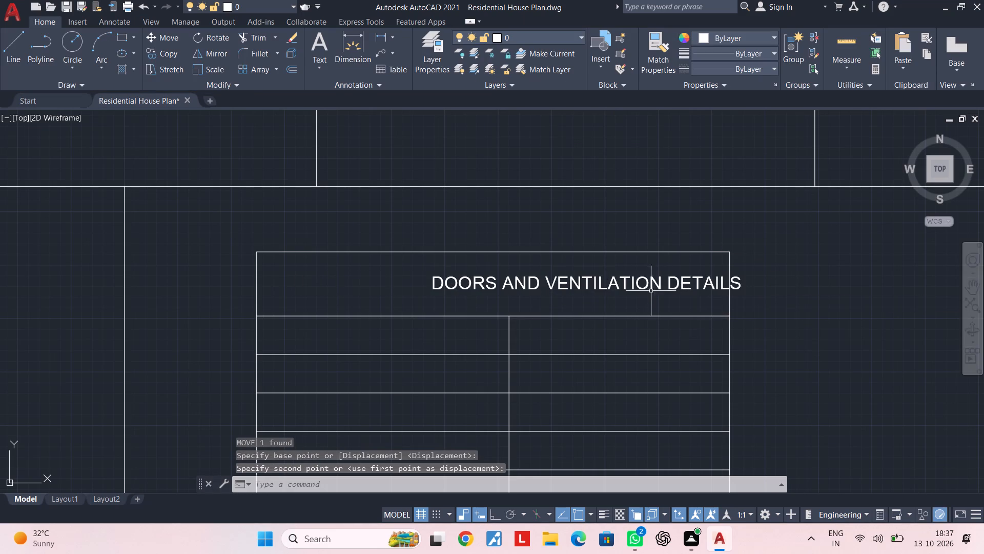
{"action": "left_click", "coordinate": [649, 284]}
{"action": "type", "text": "M"}
{"action": "key", "text": "space"}
{"action": "left_click", "coordinate": [588, 285]}
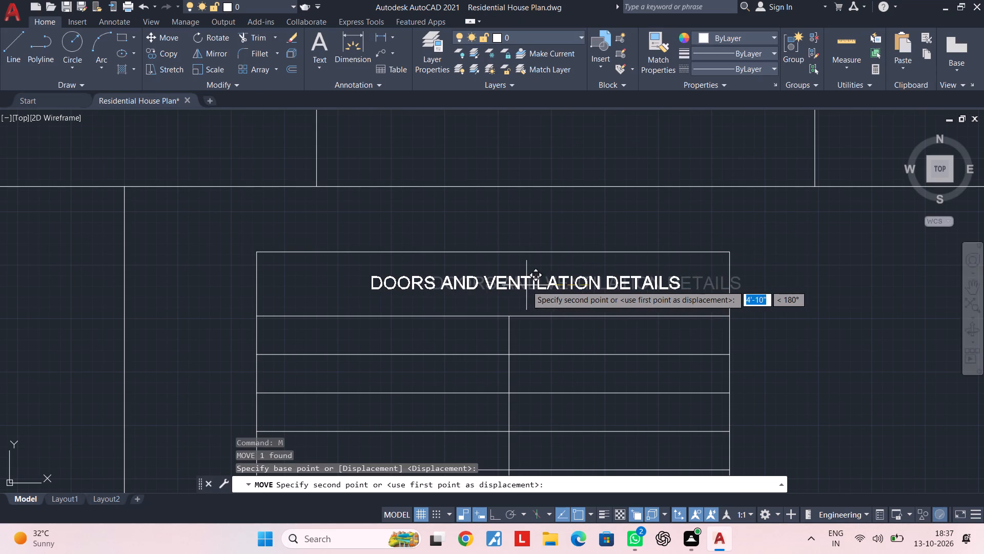
{"action": "left_click", "coordinate": [526, 285]}
{"action": "left_click", "coordinate": [528, 285]}
{"action": "type", "text": "M"}
{"action": "key", "text": "space"}
{"action": "left_click", "coordinate": [509, 283]}
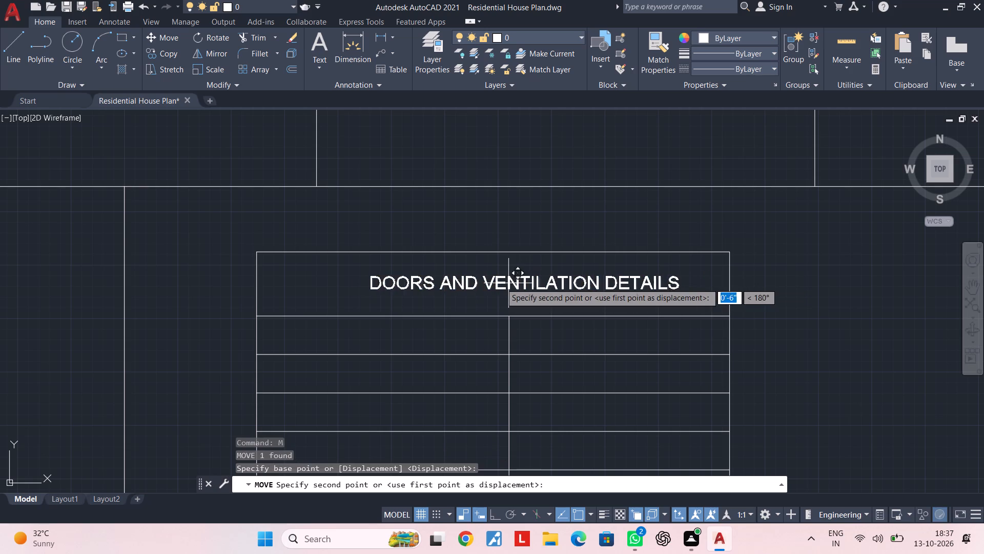
{"action": "left_click", "coordinate": [484, 283]}
{"action": "key", "text": "Escape"}
Copy the TARRACE PLAN label into the first column's cell just below the table header.
{"action": "scroll", "coordinate": [516, 296], "scroll_direction": "down", "scroll_amount": 2}
{"action": "middle_click_drag", "start_coordinate": [518, 296], "coordinate": [575, 242]}
{"action": "key", "text": "Escape"}
{"action": "key", "text": "Escape"}
{"action": "middle_click_drag", "start_coordinate": [560, 253], "coordinate": [572, 246]}
{"action": "key", "text": "Escape"}
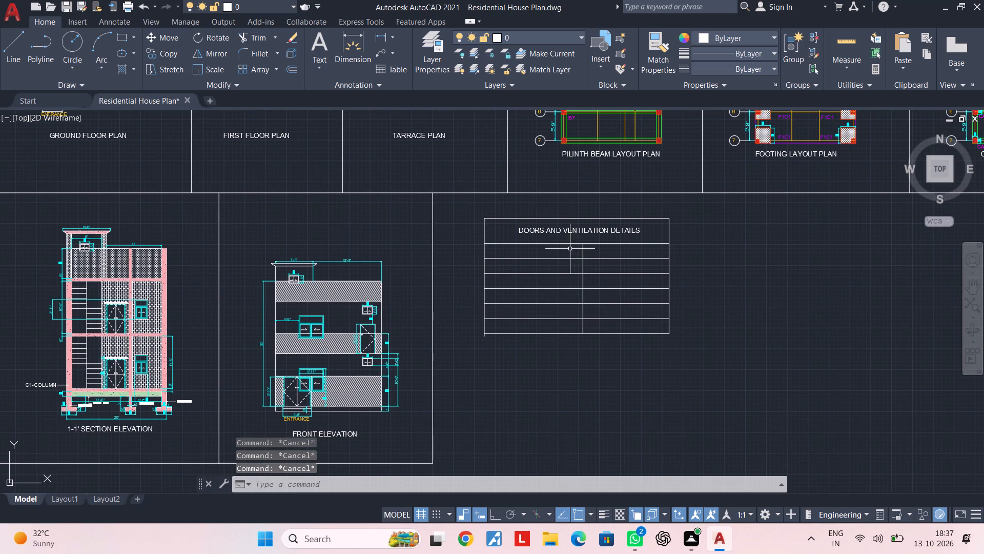
{"action": "scroll", "coordinate": [553, 242], "scroll_direction": "down", "scroll_amount": 1}
{"action": "middle_click_drag", "start_coordinate": [561, 232], "coordinate": [550, 288]}
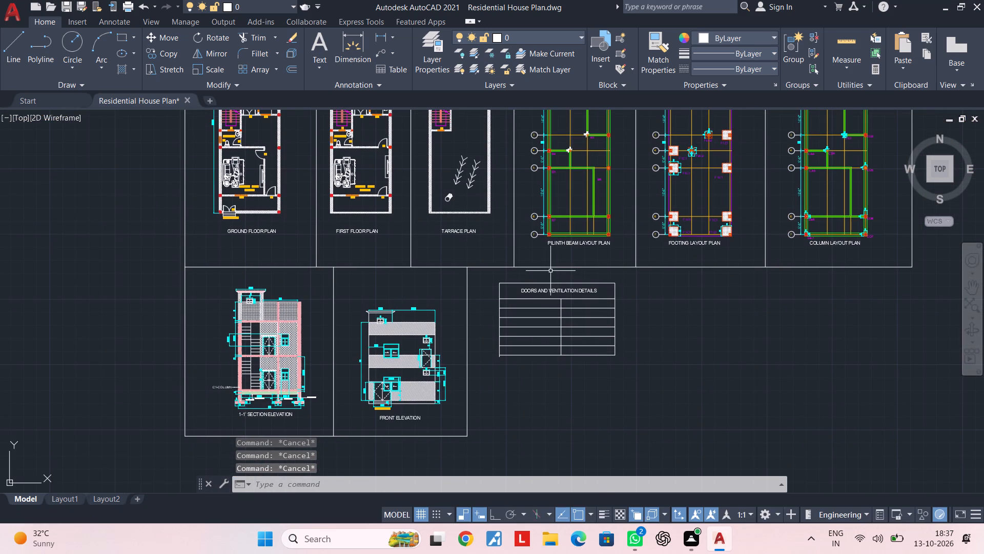
{"action": "scroll", "coordinate": [471, 242], "scroll_direction": "up", "scroll_amount": 2}
{"action": "left_click", "coordinate": [462, 220]}
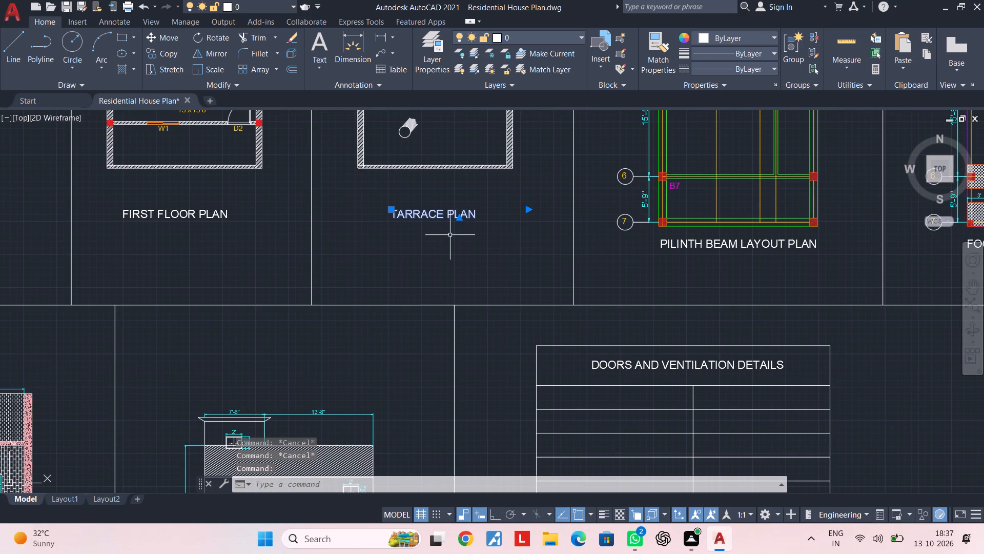
{"action": "type", "text": "CO"}
{"action": "key", "text": "space"}
{"action": "left_click", "coordinate": [445, 225]}
{"action": "middle_click_drag", "start_coordinate": [519, 343], "coordinate": [506, 265]}
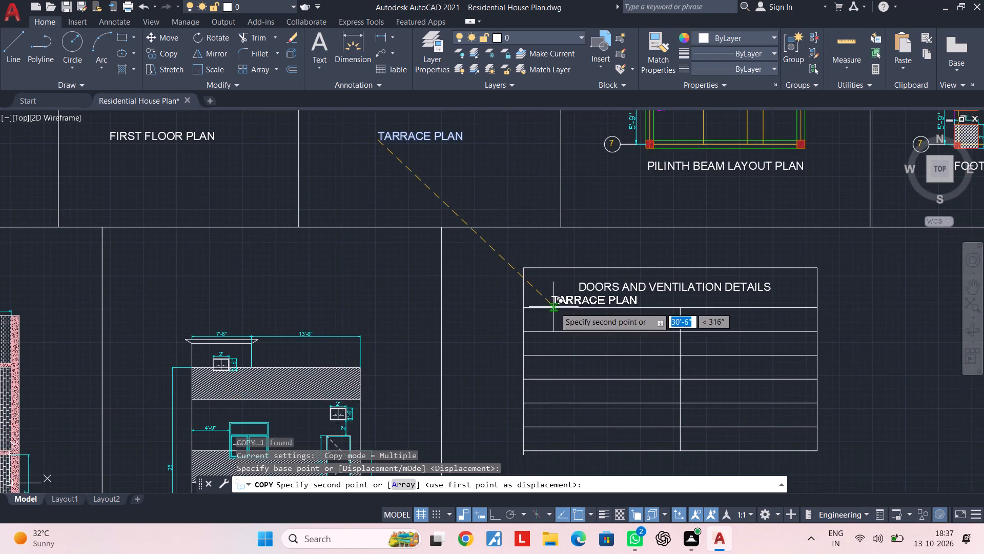
{"action": "scroll", "coordinate": [556, 319], "scroll_direction": "up", "scroll_amount": 1}
{"action": "left_click", "coordinate": [557, 327]}
{"action": "key", "text": "Escape"}
{"action": "key", "text": "Escape"}
Replace the copied label in the first cell below the header with D1, indented by seven leading spaces.
{"action": "double_click", "coordinate": [590, 327]}
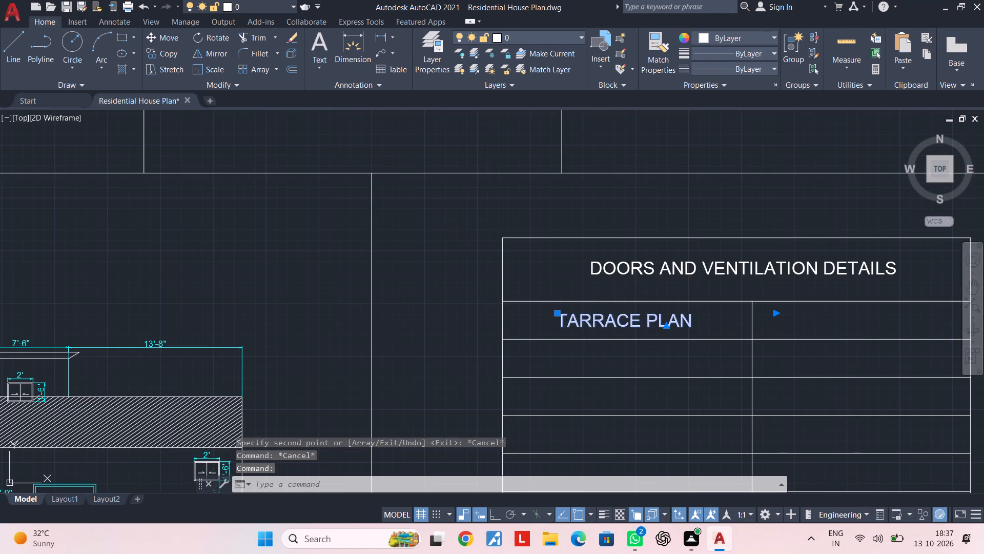
{"action": "scroll", "coordinate": [629, 324], "scroll_direction": "up", "scroll_amount": 2}
{"action": "left_click_drag", "start_coordinate": [812, 317], "coordinate": [454, 319]}
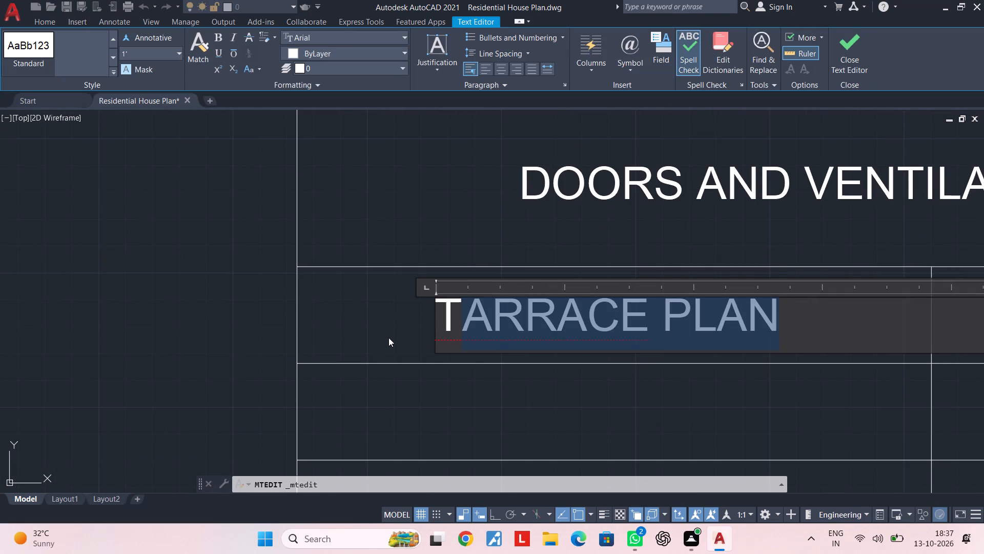
{"action": "key", "text": "BackSpace"}
{"action": "key", "text": "BackSpace"}
{"action": "key", "text": "space"}
{"action": "key", "text": "space"}
{"action": "key", "text": "space"}
{"action": "key", "text": "space"}
{"action": "key", "text": "space"}
{"action": "key", "text": "space"}
{"action": "key", "text": "space"}
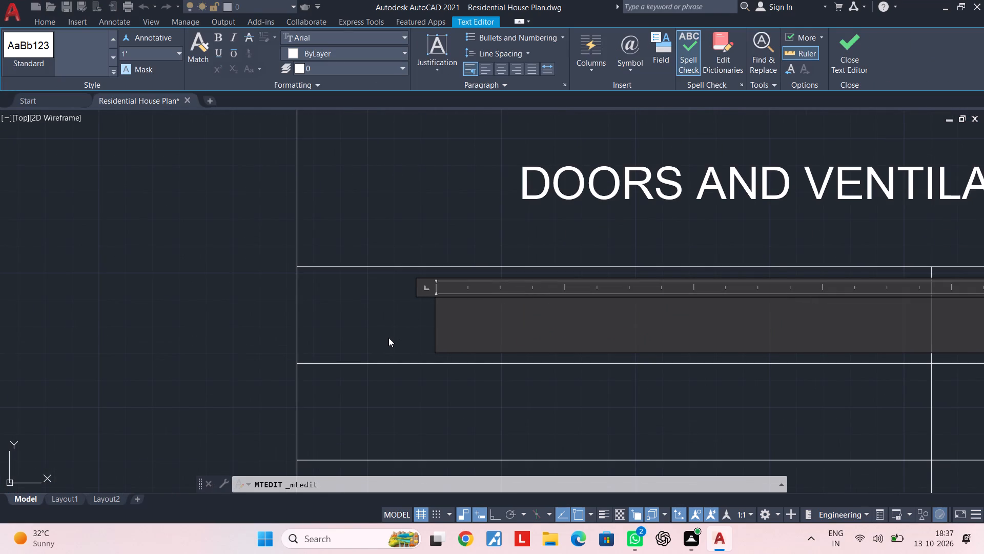
{"action": "type", "text": "D1"}
{"action": "left_click", "coordinate": [393, 337]}
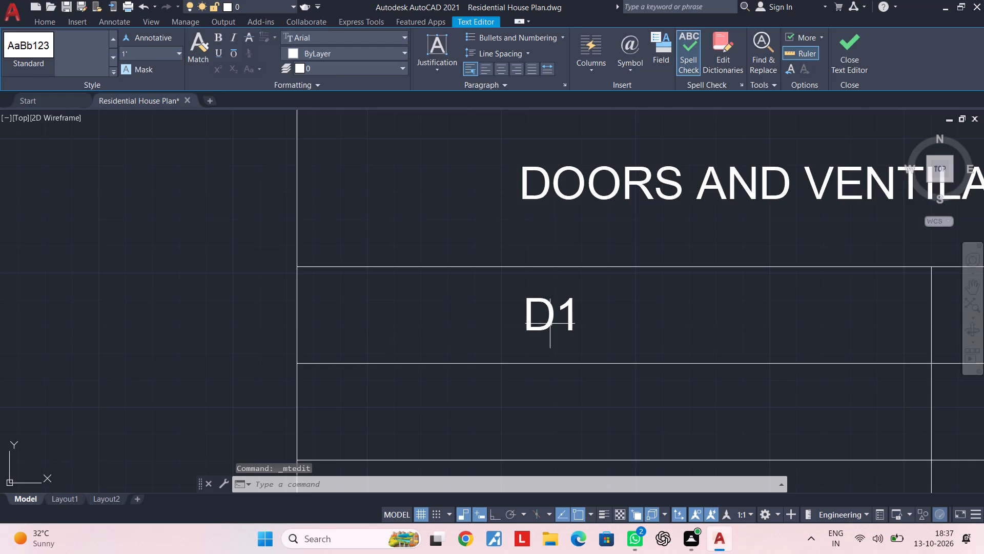
Narrow the D1 label's text frame so it stays within the first column.
{"action": "scroll", "coordinate": [563, 324], "scroll_direction": "down", "scroll_amount": 2}
{"action": "middle_click_drag", "start_coordinate": [558, 319], "coordinate": [482, 296]}
{"action": "left_click", "coordinate": [494, 293]}
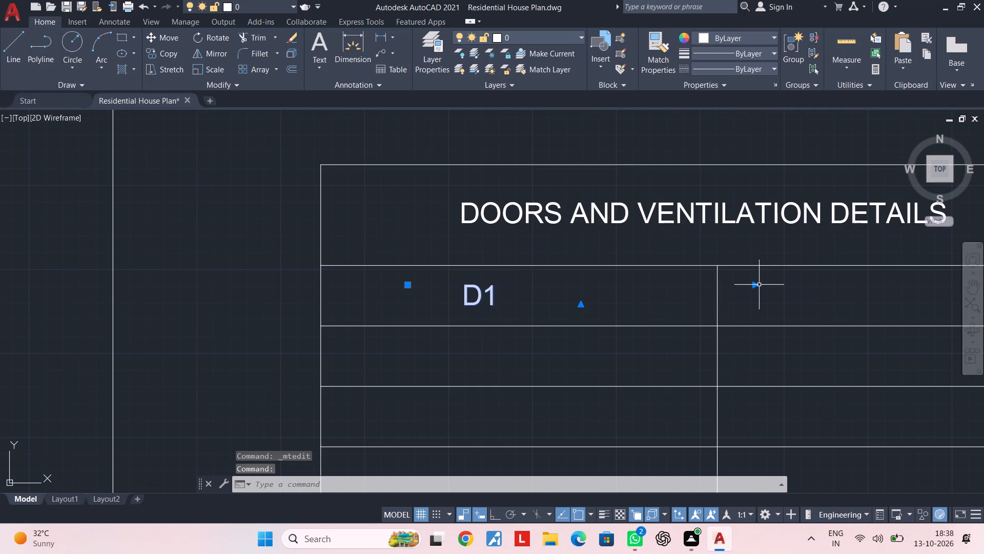
{"action": "left_click", "coordinate": [757, 285]}
{"action": "left_click", "coordinate": [542, 289]}
{"action": "key", "text": "Escape"}
{"action": "middle_click_drag", "start_coordinate": [534, 309], "coordinate": [556, 276]}
{"action": "key", "text": "Escape"}
{"action": "key", "text": "Escape"}
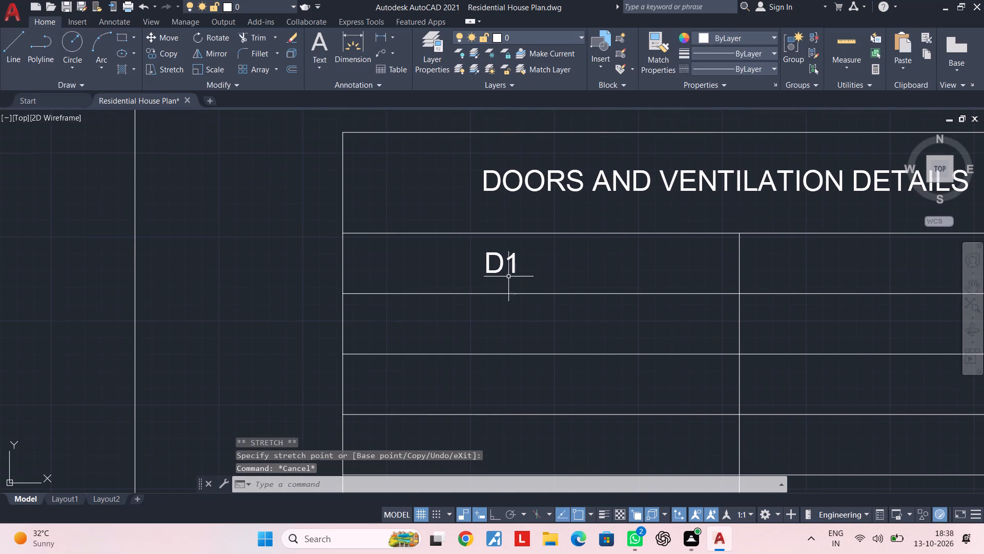
Copy the D1 label straight down into each of the five empty first-column cells below it.
{"action": "scroll", "coordinate": [503, 268], "scroll_direction": "down", "scroll_amount": 2}
{"action": "scroll", "coordinate": [504, 267], "scroll_direction": "up", "scroll_amount": 2}
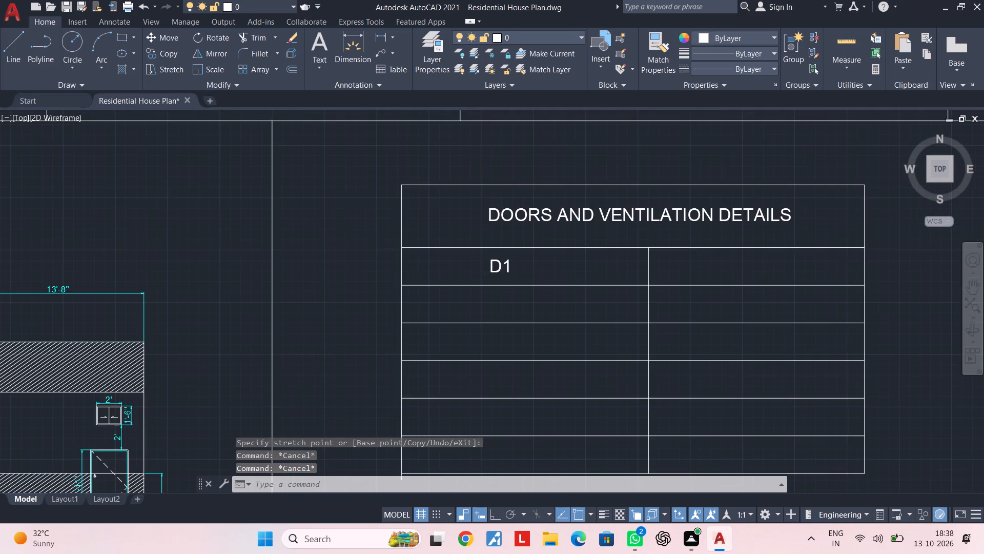
{"action": "left_click", "coordinate": [504, 267]}
{"action": "left_click", "coordinate": [488, 272]}
{"action": "type", "text": "CO"}
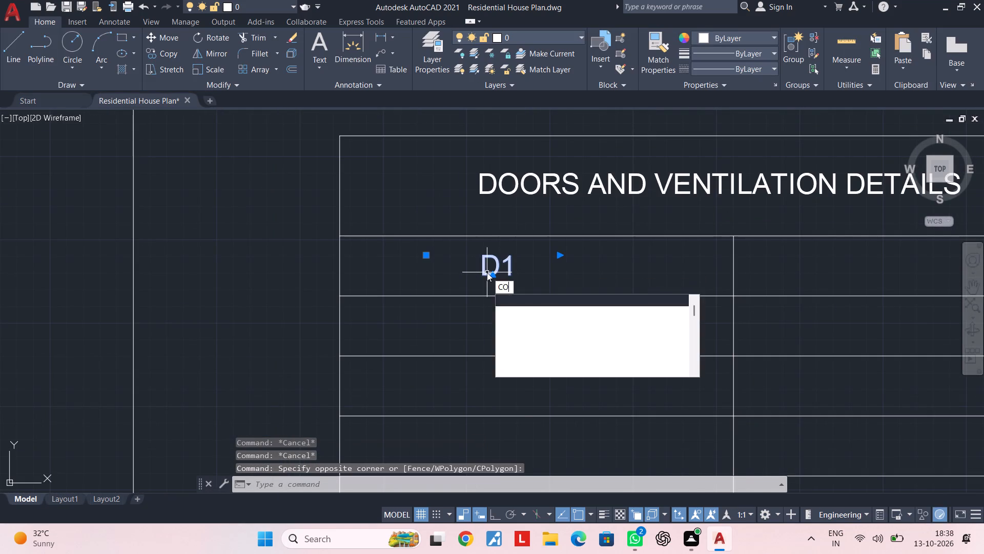
{"action": "key", "text": "space"}
{"action": "left_click", "coordinate": [491, 271]}
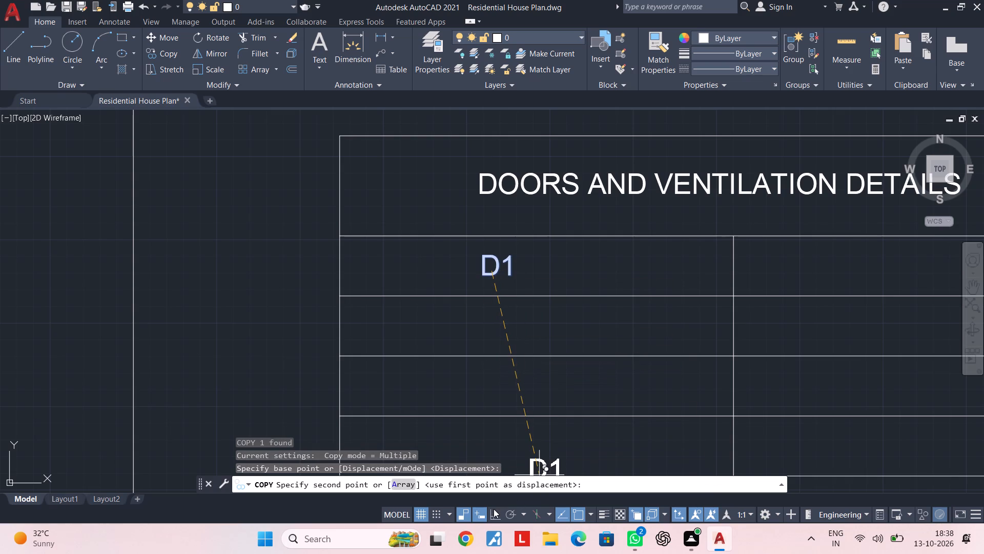
{"action": "left_click", "coordinate": [494, 509]}
{"action": "left_click", "coordinate": [493, 333]}
{"action": "middle_click_drag", "start_coordinate": [497, 388], "coordinate": [497, 311]}
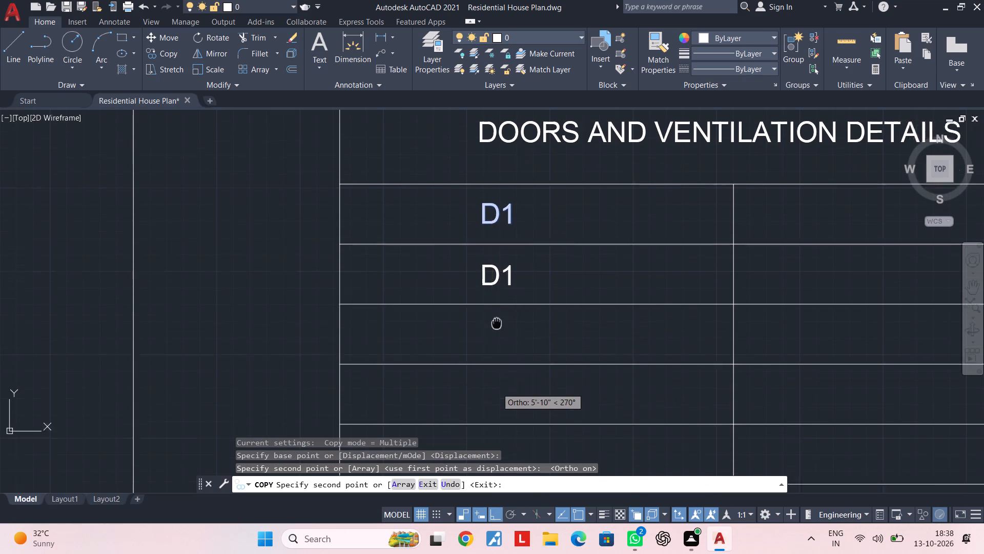
{"action": "middle_click_drag", "start_coordinate": [497, 311], "coordinate": [498, 304]}
{"action": "left_click", "coordinate": [497, 308]}
{"action": "middle_click_drag", "start_coordinate": [505, 345], "coordinate": [511, 269]}
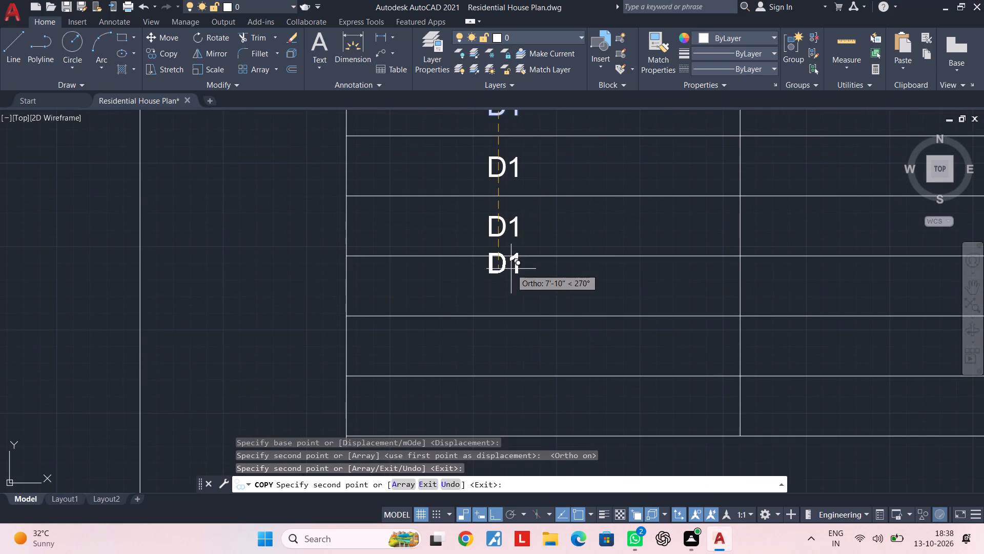
{"action": "left_click", "coordinate": [509, 298]}
{"action": "left_click", "coordinate": [517, 358]}
{"action": "middle_click_drag", "start_coordinate": [524, 350], "coordinate": [524, 253]}
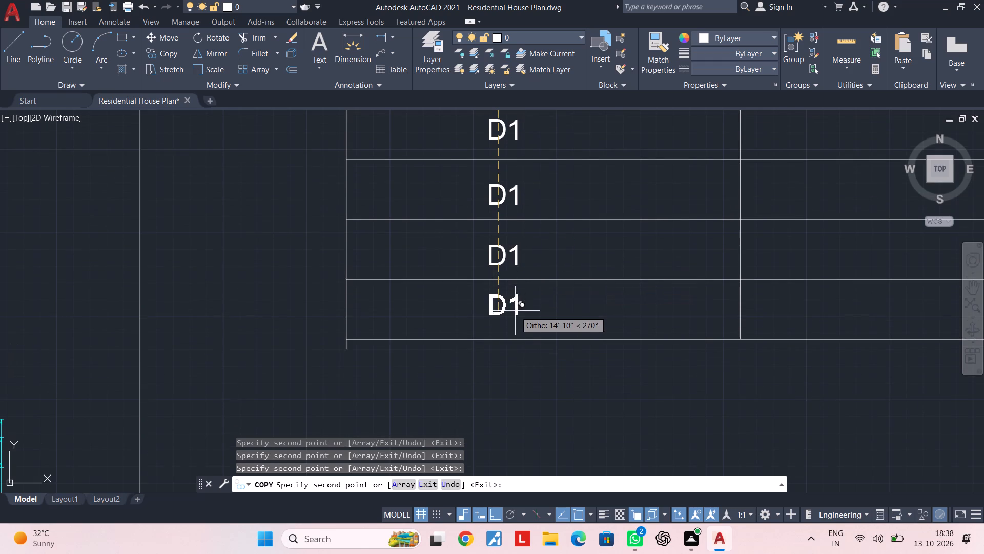
{"action": "left_click", "coordinate": [515, 316]}
{"action": "key", "text": "Escape"}
{"action": "key", "text": "Escape"}
Change the copied labels in the second and third rows below the header to D2 and D3.
{"action": "scroll", "coordinate": [522, 194], "scroll_direction": "down", "scroll_amount": 1}
{"action": "middle_click_drag", "start_coordinate": [522, 194], "coordinate": [525, 316]}
{"action": "scroll", "coordinate": [527, 247], "scroll_direction": "up", "scroll_amount": 1}
{"action": "double_click", "coordinate": [516, 237]}
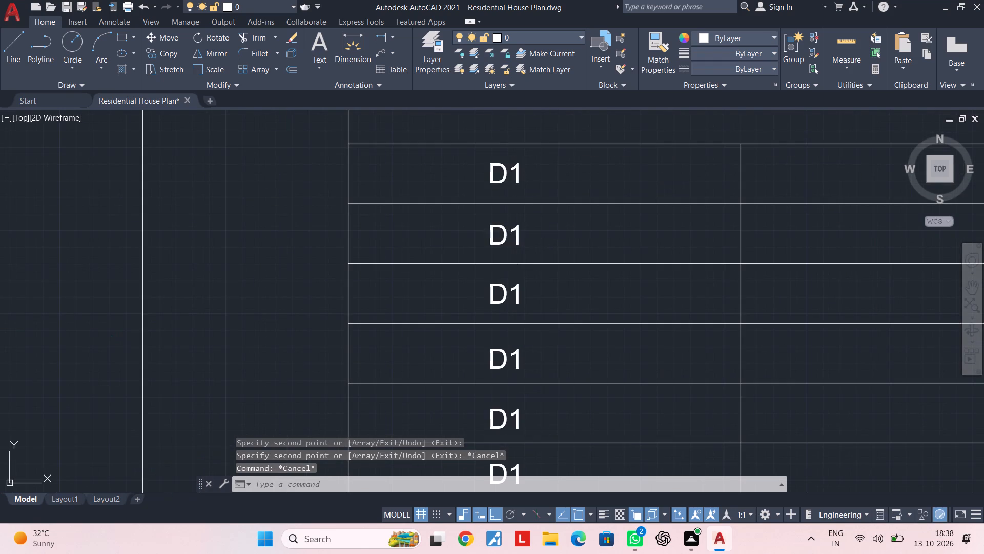
{"action": "scroll", "coordinate": [517, 236], "scroll_direction": "up", "scroll_amount": 1}
{"action": "left_click", "coordinate": [531, 232]}
{"action": "key", "text": "BackSpace"}
{"action": "key", "text": "2"}
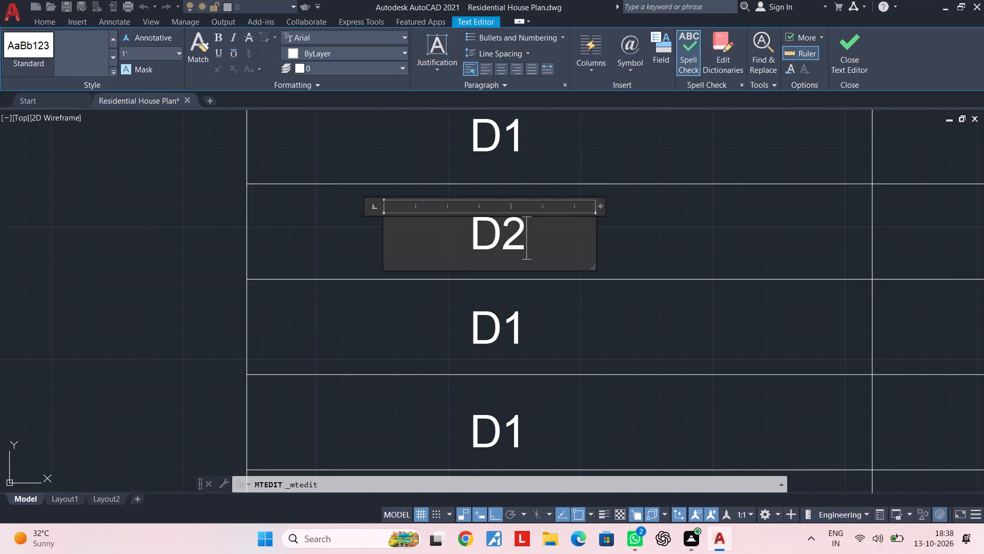
{"action": "left_click", "coordinate": [542, 308]}
{"action": "double_click", "coordinate": [518, 325]}
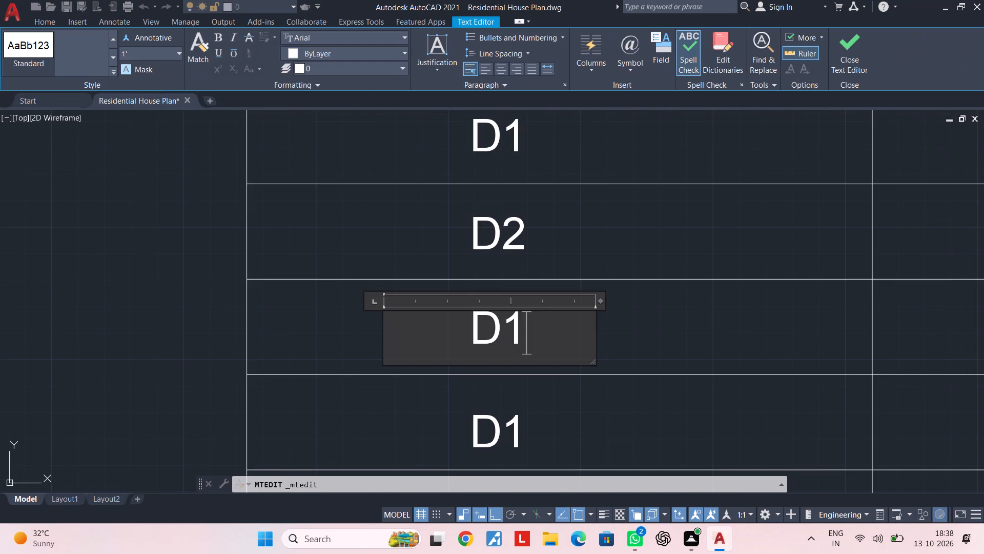
{"action": "key", "text": "BackSpace"}
{"action": "key", "text": "3"}
{"action": "left_click", "coordinate": [633, 428]}
Change the copied D1 label in the row below D3 to V1.
{"action": "scroll", "coordinate": [637, 424], "scroll_direction": "down", "scroll_amount": 1}
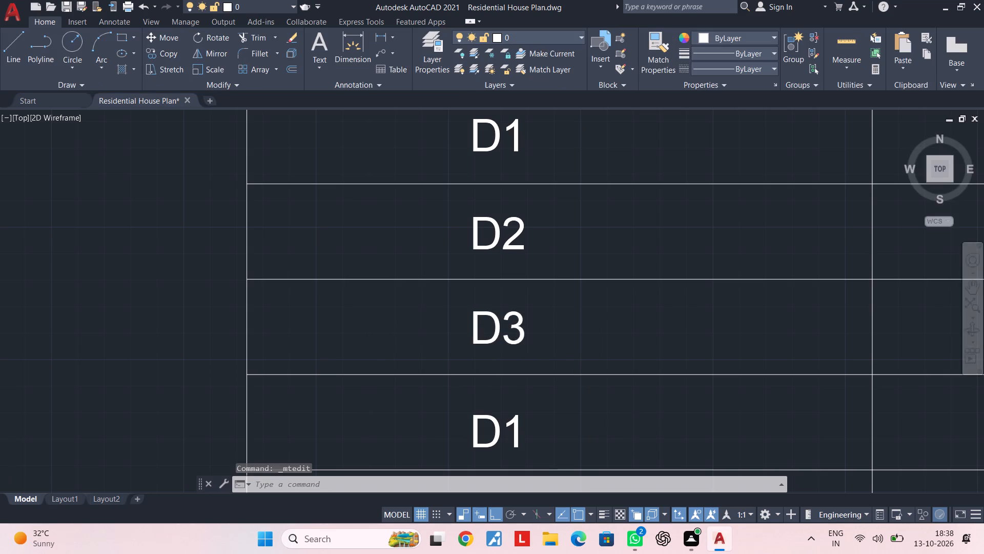
{"action": "middle_click_drag", "start_coordinate": [640, 409], "coordinate": [628, 312]}
{"action": "double_click", "coordinate": [550, 332]}
{"action": "left_click", "coordinate": [540, 337]}
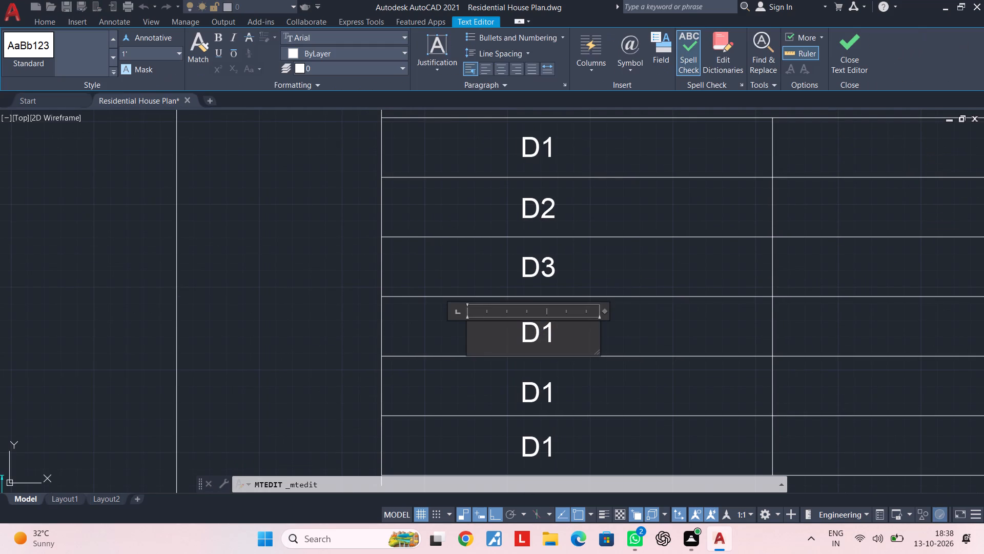
{"action": "key", "text": "BackSpace"}
{"action": "key", "text": "v"}
{"action": "left_click", "coordinate": [708, 316]}
Replace the copied D1 label in the row below V1 with V2.
{"action": "middle_click_drag", "start_coordinate": [617, 351], "coordinate": [620, 248]}
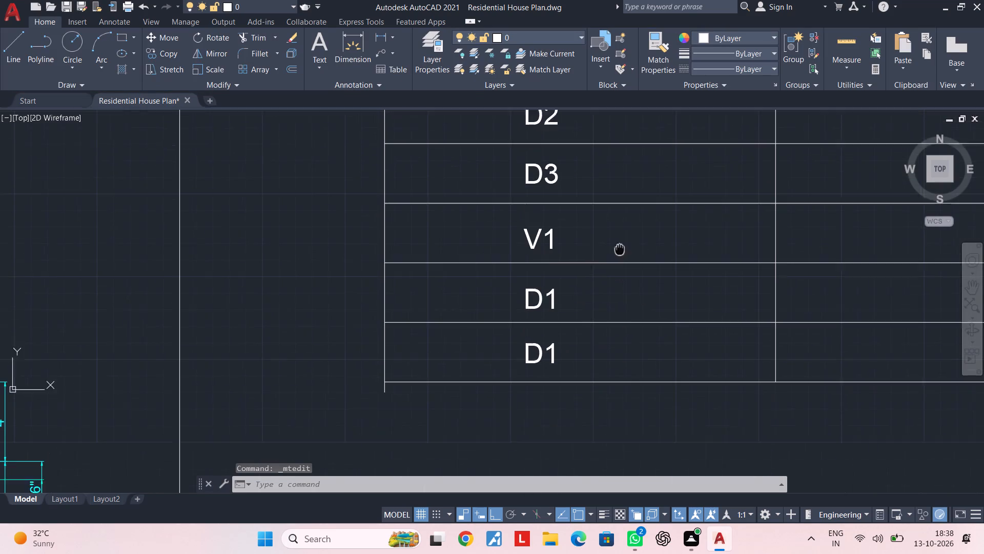
{"action": "double_click", "coordinate": [537, 287]}
{"action": "double_click", "coordinate": [538, 293]}
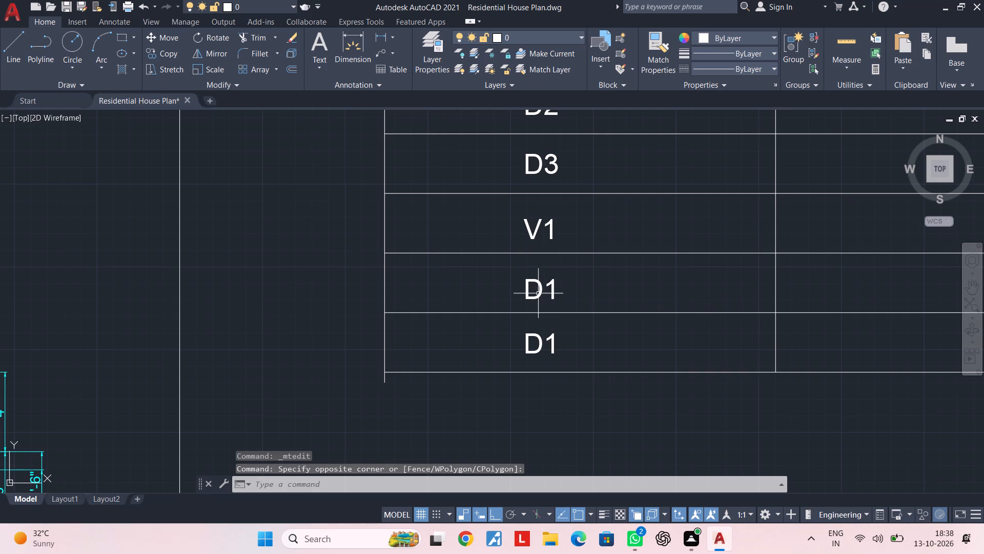
{"action": "double_click", "coordinate": [541, 292]}
{"action": "left_click", "coordinate": [557, 290]}
{"action": "key", "text": "BackSpace"}
{"action": "key", "text": "BackSpace"}
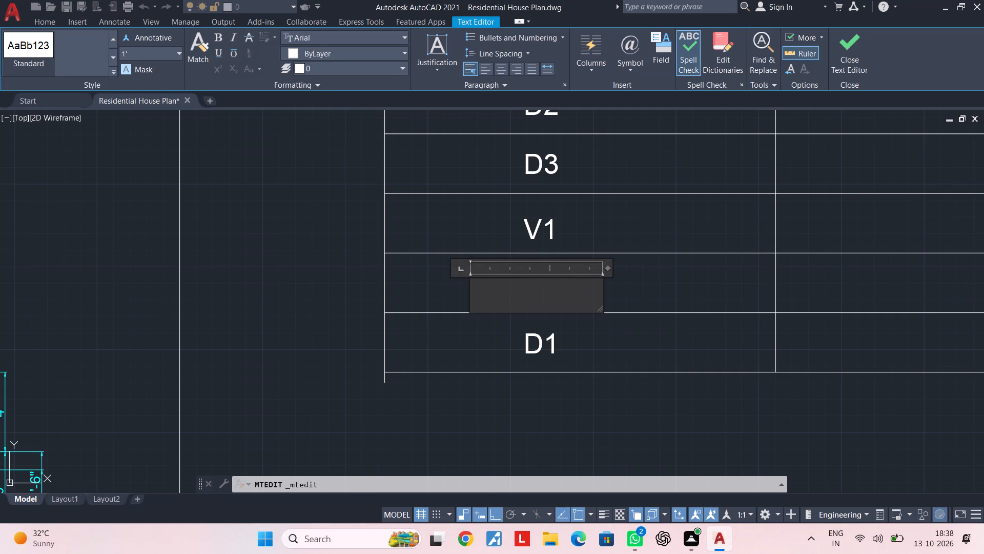
{"action": "type", "text": "V2"}
{"action": "left_click", "coordinate": [698, 284]}
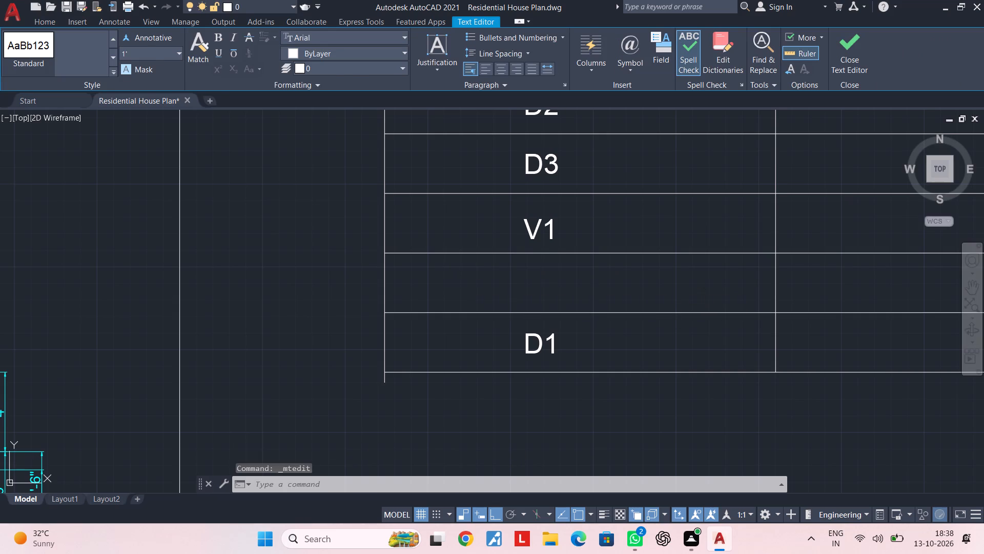
Replace the copied D1 label in the table's last row with V3.
{"action": "double_click", "coordinate": [552, 347]}
{"action": "key", "text": "BackSpace"}
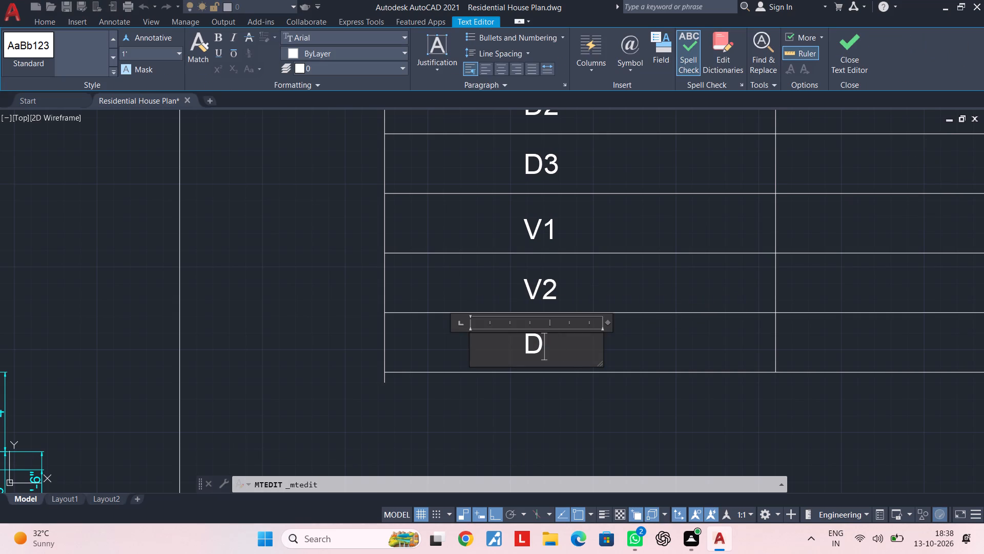
{"action": "key", "text": "BackSpace"}
{"action": "type", "text": "V3"}
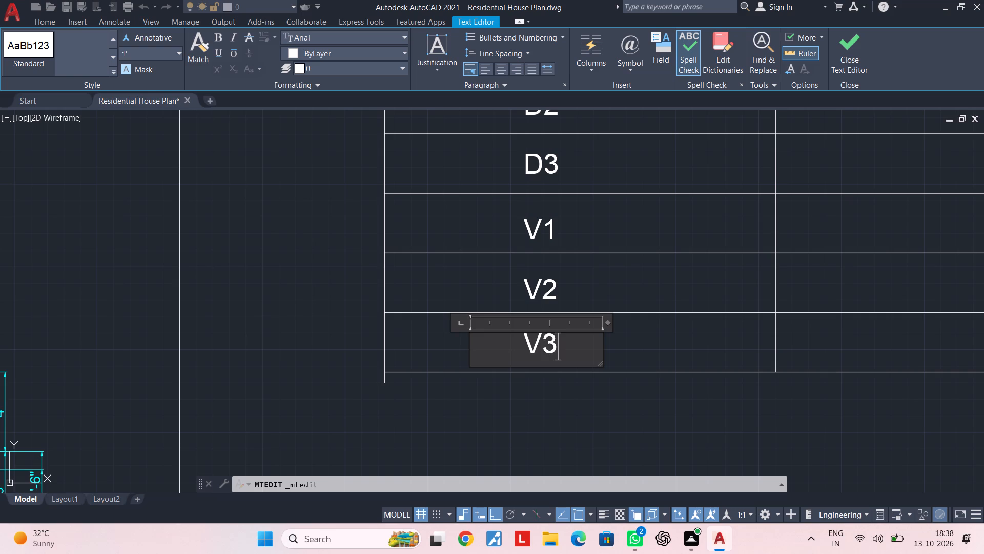
{"action": "left_click", "coordinate": [690, 340]}
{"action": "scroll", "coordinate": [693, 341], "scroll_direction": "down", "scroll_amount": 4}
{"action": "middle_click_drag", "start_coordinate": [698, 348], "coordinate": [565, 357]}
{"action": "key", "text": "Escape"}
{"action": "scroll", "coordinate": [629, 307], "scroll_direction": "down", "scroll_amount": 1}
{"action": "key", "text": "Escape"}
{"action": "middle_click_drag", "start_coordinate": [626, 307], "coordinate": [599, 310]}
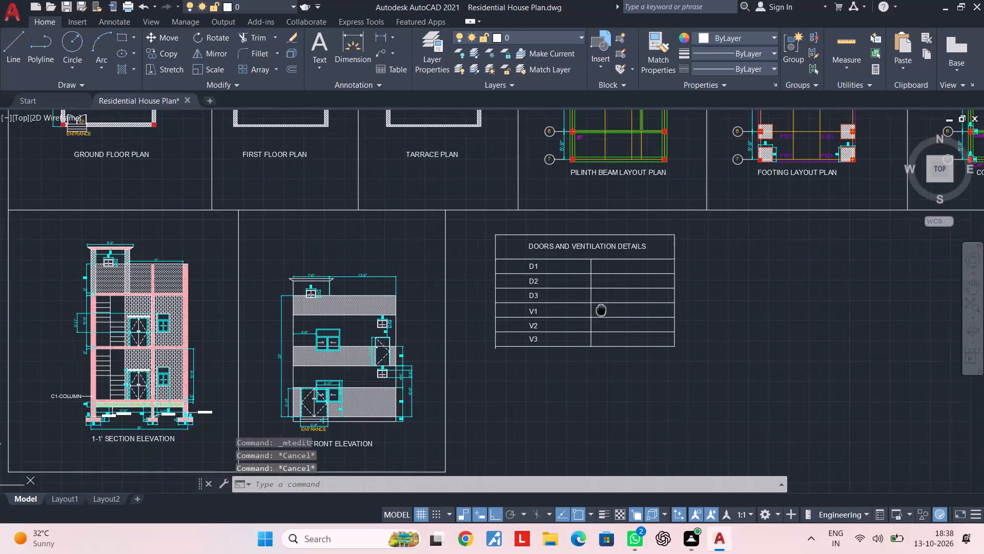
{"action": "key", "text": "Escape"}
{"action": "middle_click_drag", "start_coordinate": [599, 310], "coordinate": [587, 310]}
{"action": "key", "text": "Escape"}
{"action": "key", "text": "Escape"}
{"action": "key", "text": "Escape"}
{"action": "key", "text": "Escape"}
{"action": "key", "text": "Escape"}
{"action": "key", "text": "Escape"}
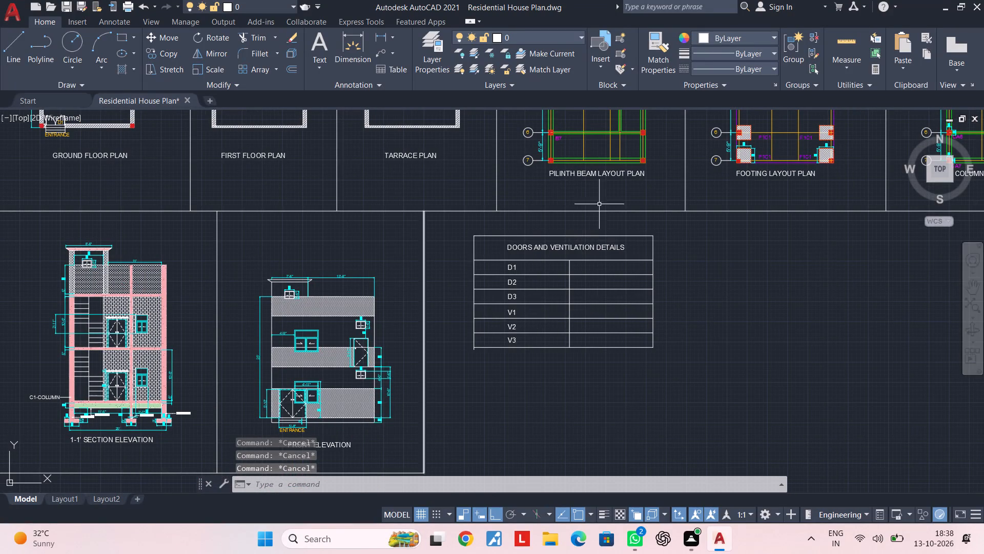
Copy the D1 label horizontally into the second-column cell of the same row.
{"action": "middle_click_drag", "start_coordinate": [618, 243], "coordinate": [502, 260]}
{"action": "key", "text": "Escape"}
{"action": "scroll", "coordinate": [398, 283], "scroll_direction": "up", "scroll_amount": 1}
{"action": "left_click", "coordinate": [394, 287]}
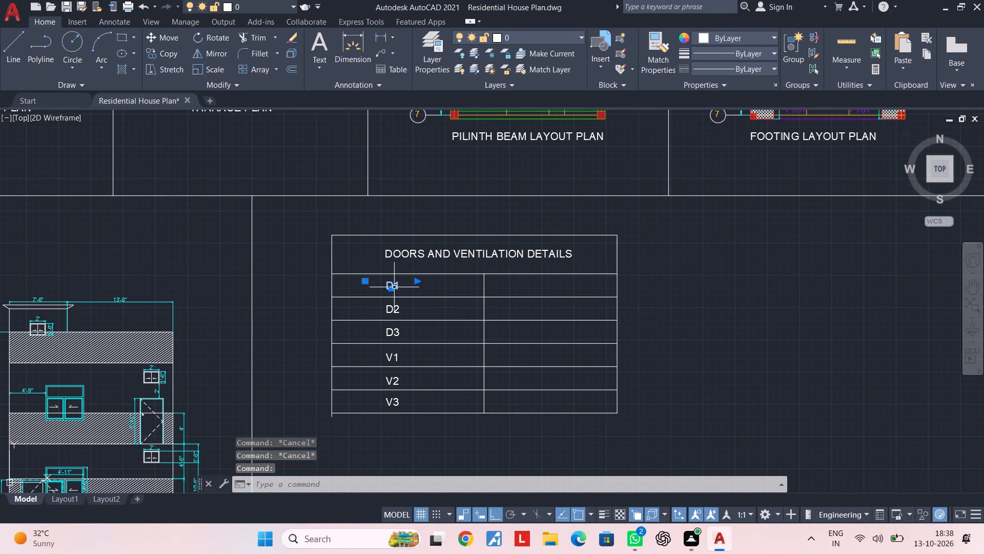
{"action": "key", "text": "c"}
{"action": "type", "text": "O"}
{"action": "key", "text": "space"}
{"action": "left_click", "coordinate": [393, 286]}
{"action": "scroll", "coordinate": [533, 286], "scroll_direction": "up", "scroll_amount": 1}
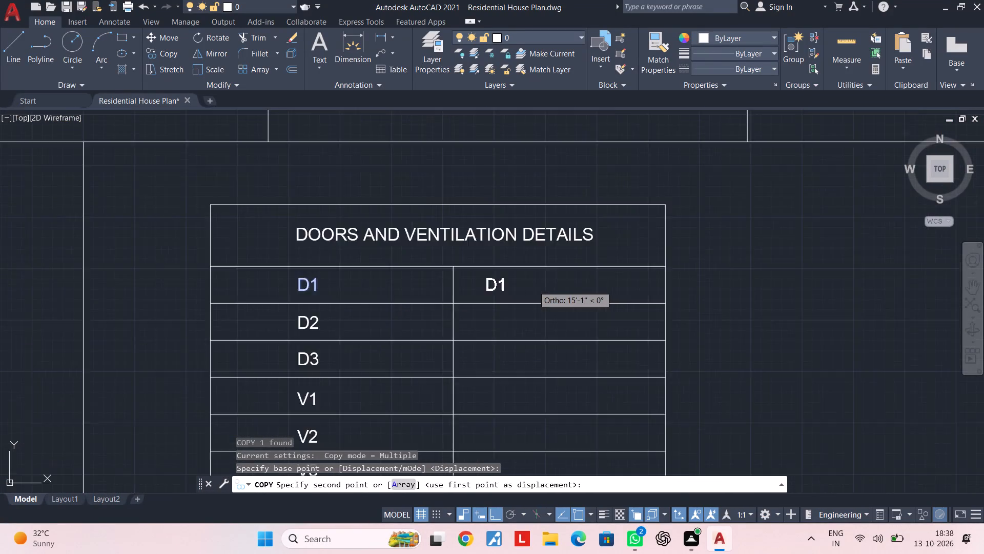
{"action": "scroll", "coordinate": [533, 286], "scroll_direction": "up", "scroll_amount": 1}
{"action": "left_click", "coordinate": [568, 290]}
{"action": "key", "text": "Escape"}
{"action": "key", "text": "Escape"}
Widen the text frame of the copied label in D1's second-column cell and replace its text with 6'X6'X6".
{"action": "double_click", "coordinate": [507, 290]}
{"action": "scroll", "coordinate": [524, 285], "scroll_direction": "up", "scroll_amount": 1}
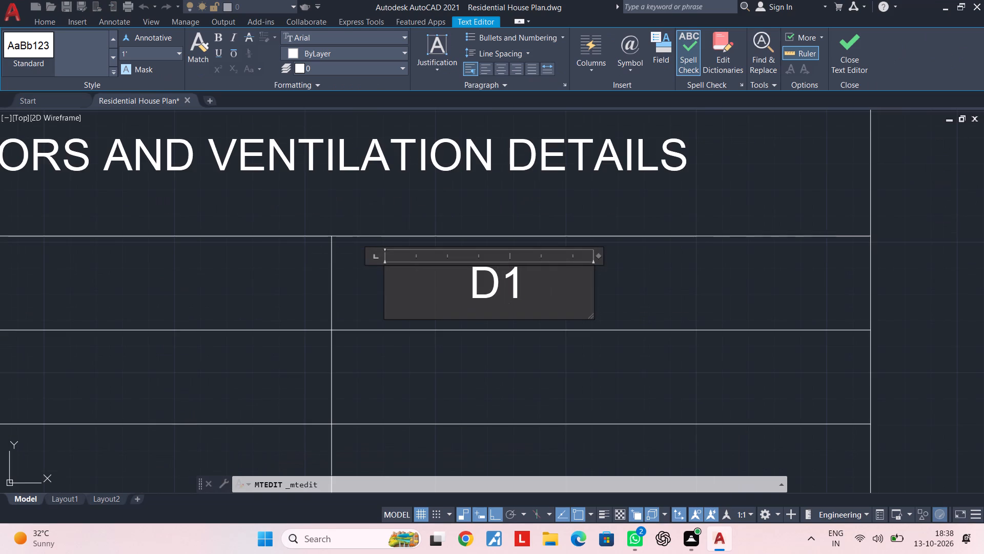
{"action": "left_click_drag", "start_coordinate": [601, 255], "coordinate": [807, 244]}
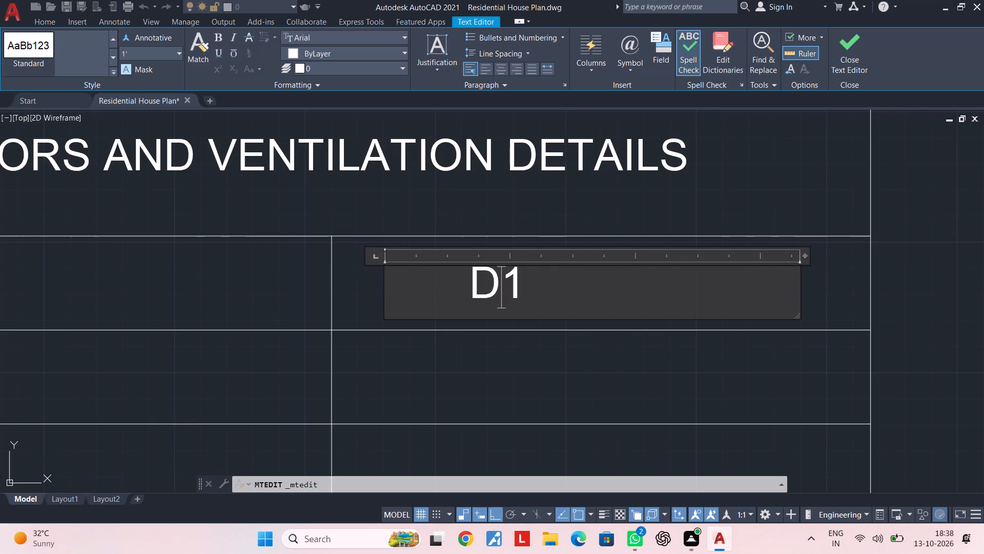
{"action": "left_click", "coordinate": [531, 285]}
{"action": "key", "text": "BackSpace"}
{"action": "key", "text": "BackSpace"}
{"action": "key", "text": "BackSpace"}
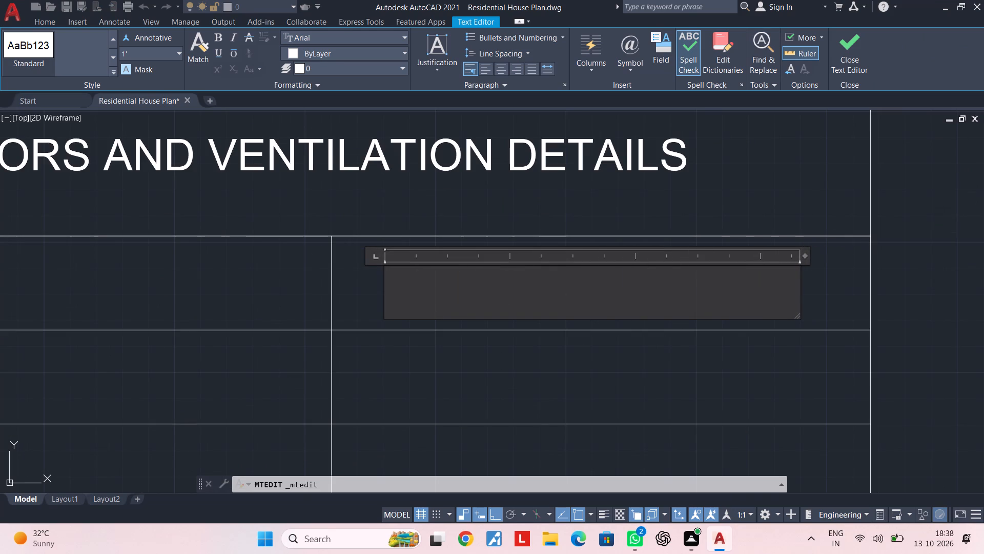
{"action": "type", "text": "6X"}
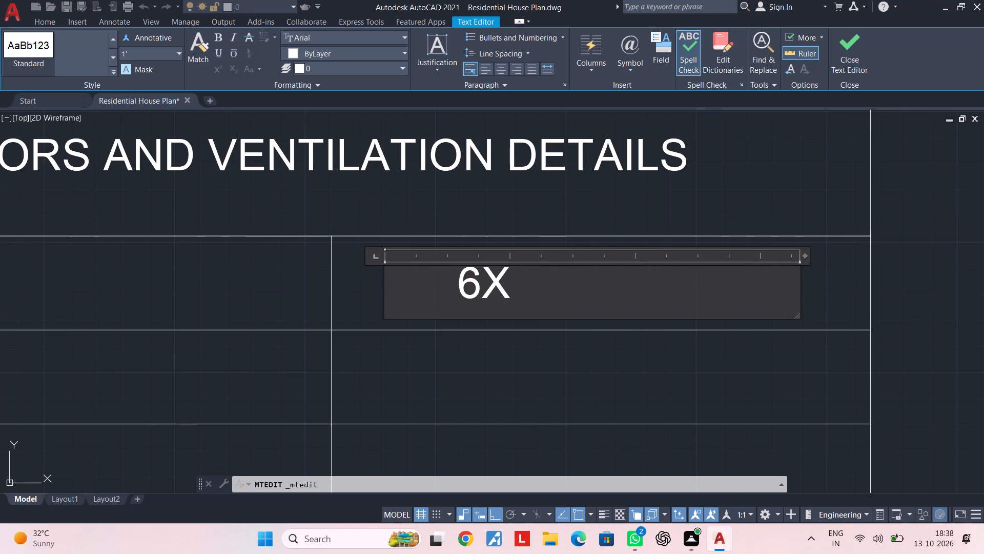
{"action": "key", "text": "BackSpace"}
{"action": "type", "text": "'X"}
{"action": "key", "text": "3"}
{"action": "key", "text": "BackSpace"}
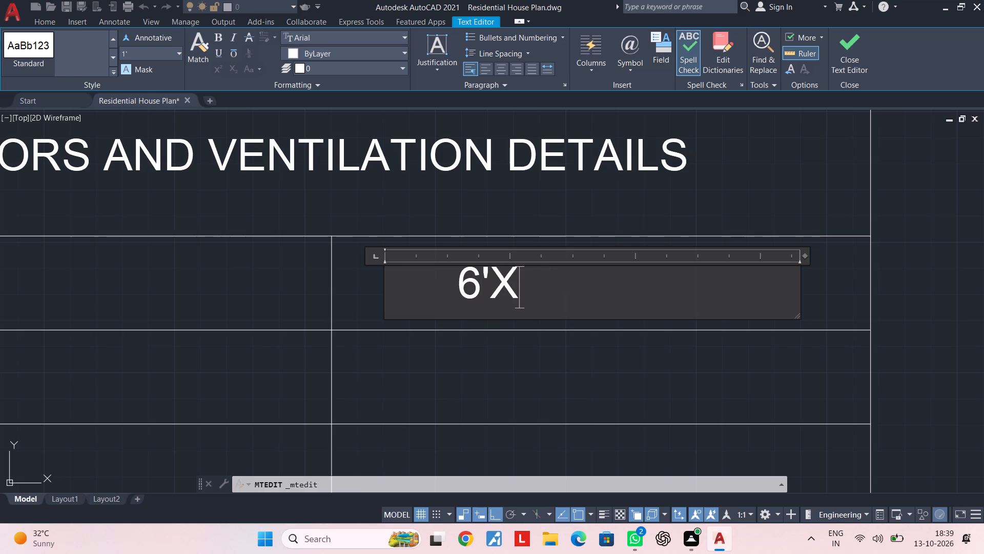
{"action": "key", "text": "6"}
{"action": "key", "text": "apostrophe"}
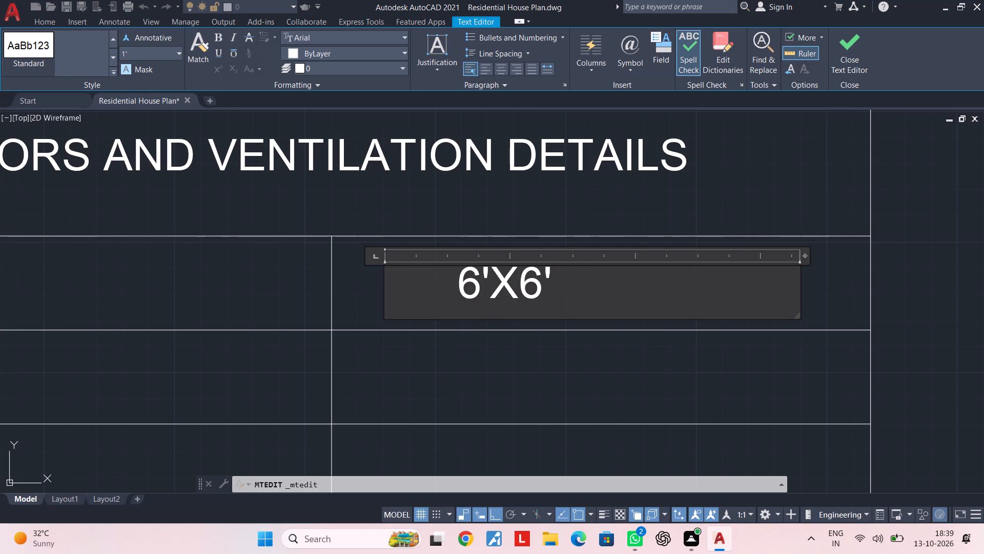
{"action": "key", "text": "x"}
{"action": "type", "text": "6\""}
{"action": "left_click", "coordinate": [515, 357]}
Copy the 6'X6'X6" text straight down into the second-column cells of rows D2, D3, V1, V2 and V3.
{"action": "scroll", "coordinate": [584, 339], "scroll_direction": "down", "scroll_amount": 3}
{"action": "middle_click_drag", "start_coordinate": [584, 338], "coordinate": [568, 295]}
{"action": "key", "text": "Escape"}
{"action": "scroll", "coordinate": [568, 294], "scroll_direction": "up", "scroll_amount": 1}
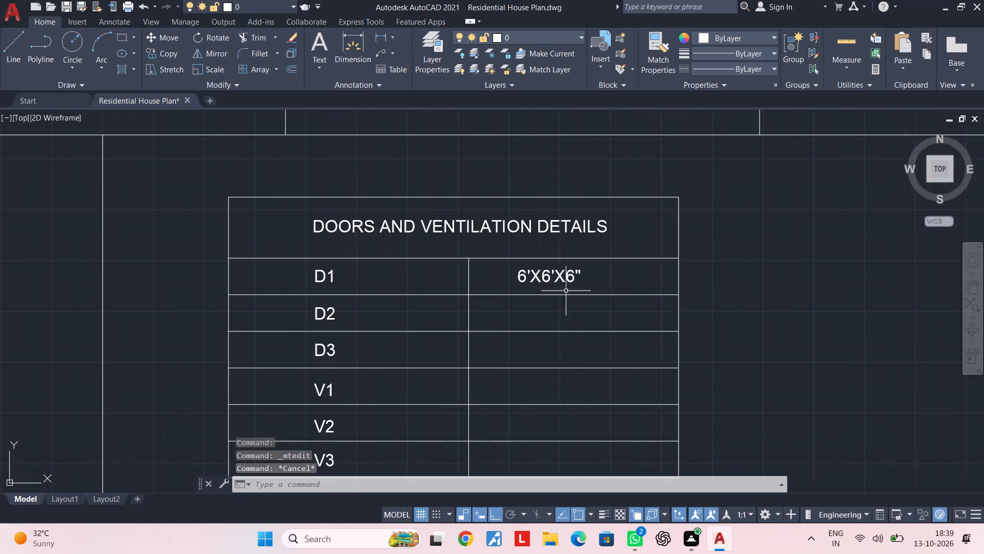
{"action": "key", "text": "Escape"}
{"action": "left_click", "coordinate": [560, 275]}
{"action": "type", "text": "CO"}
{"action": "key", "text": "space"}
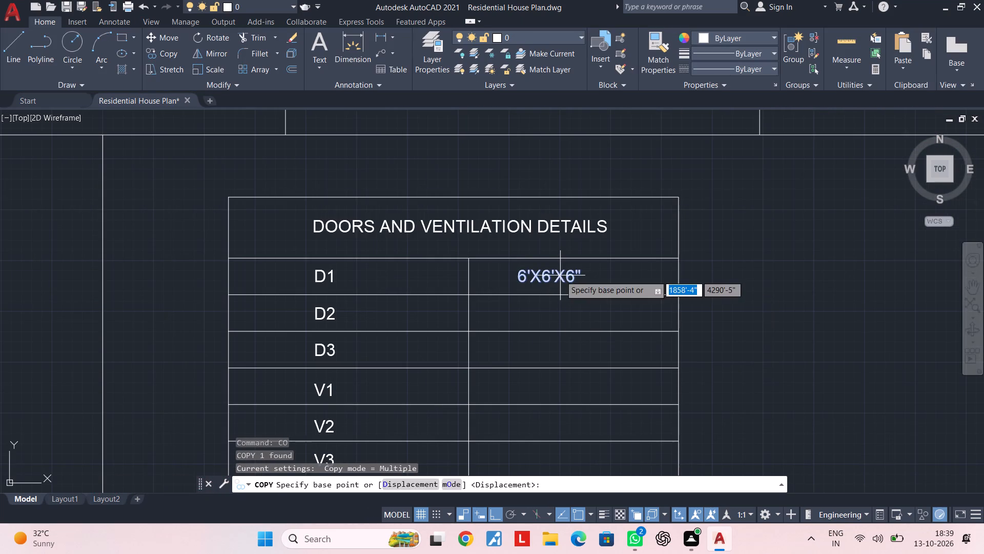
{"action": "left_click", "coordinate": [560, 275]}
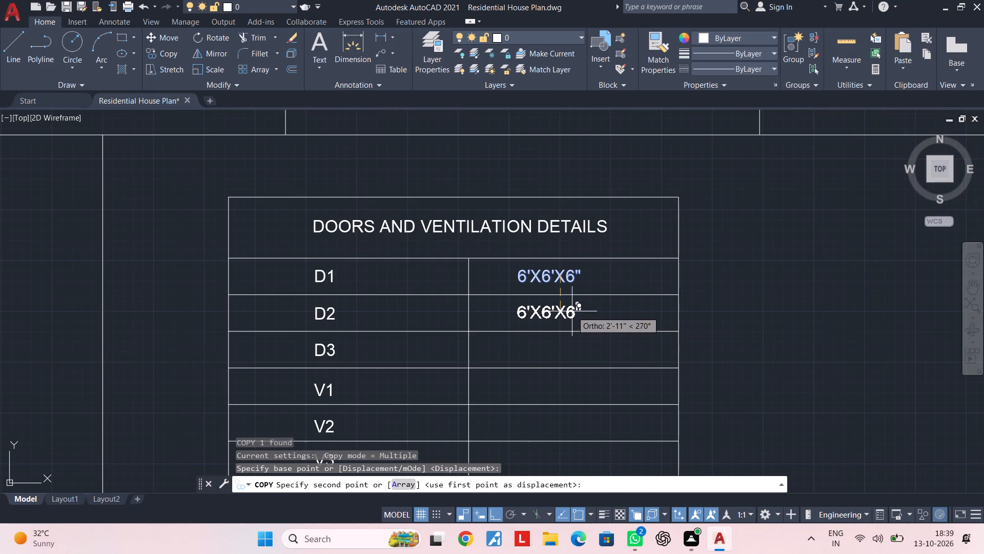
{"action": "left_click", "coordinate": [572, 311]}
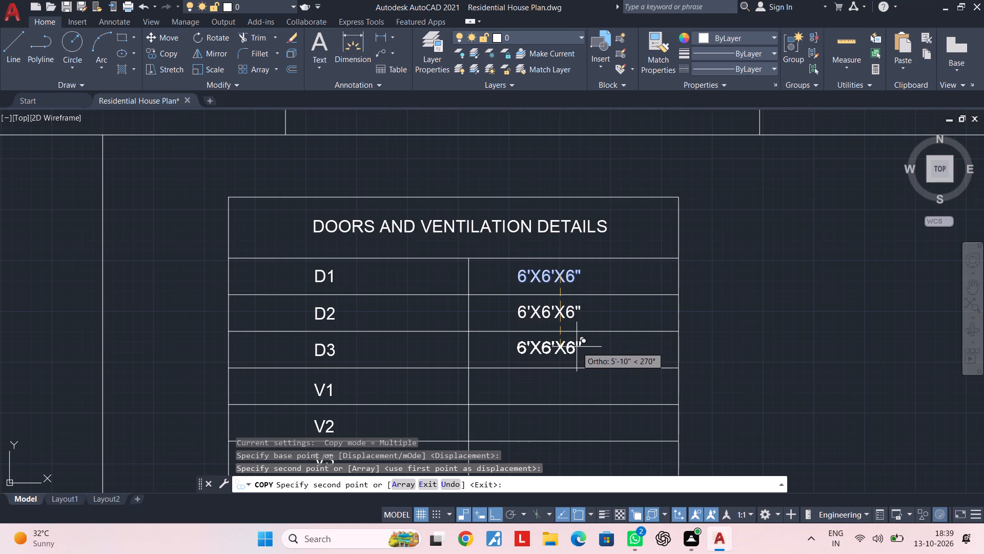
{"action": "left_click", "coordinate": [577, 347]}
{"action": "middle_click_drag", "start_coordinate": [577, 377], "coordinate": [580, 301]}
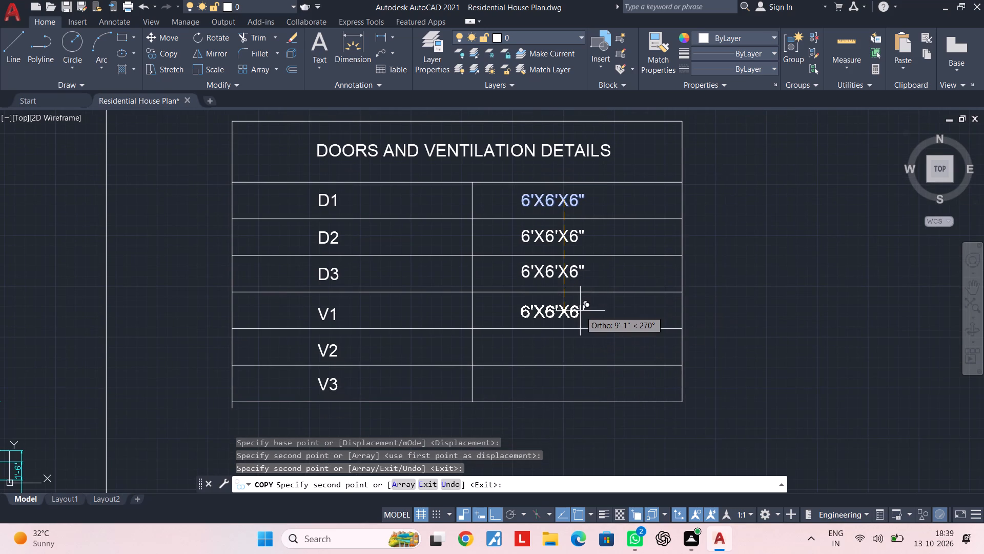
{"action": "left_click", "coordinate": [580, 311]}
{"action": "left_click", "coordinate": [579, 349]}
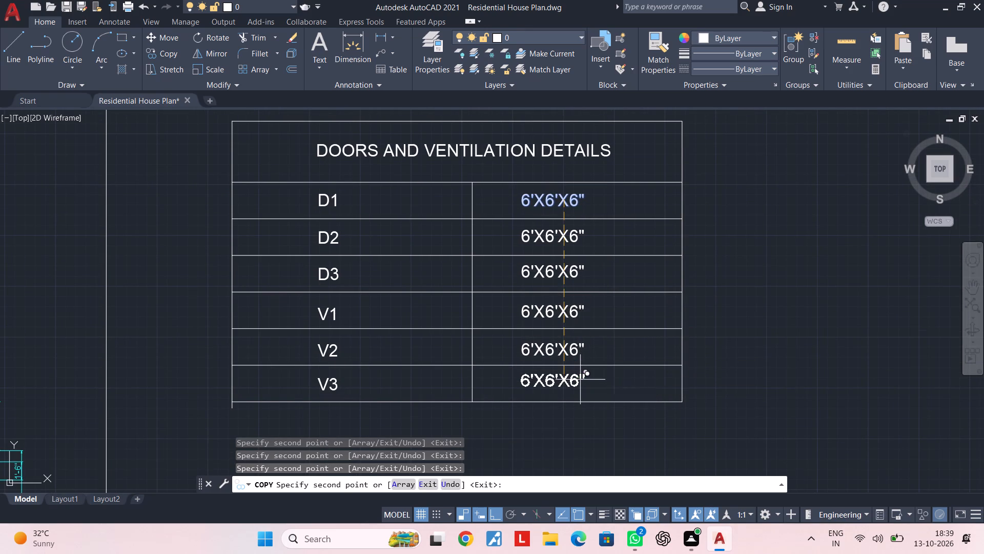
{"action": "left_click", "coordinate": [580, 380]}
{"action": "key", "text": "Escape"}
{"action": "key", "text": "Escape"}
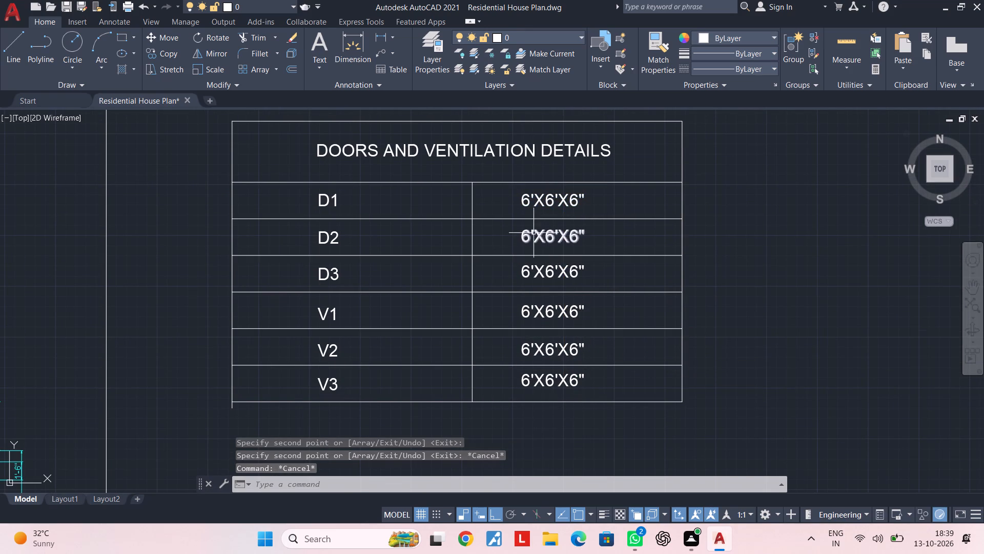
Change the size text in the D2 row of the doors and ventilation table to 3'X6'X6".
{"action": "scroll", "coordinate": [533, 233], "scroll_direction": "up", "scroll_amount": 1}
{"action": "double_click", "coordinate": [525, 240]}
{"action": "scroll", "coordinate": [525, 240], "scroll_direction": "up", "scroll_amount": 1}
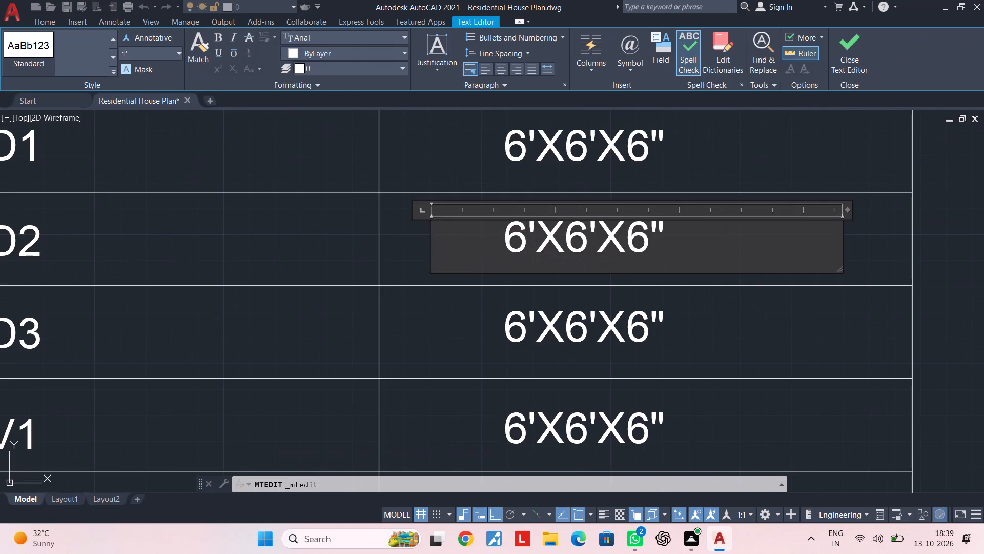
{"action": "key", "text": "BackSpace"}
{"action": "key", "text": "3"}
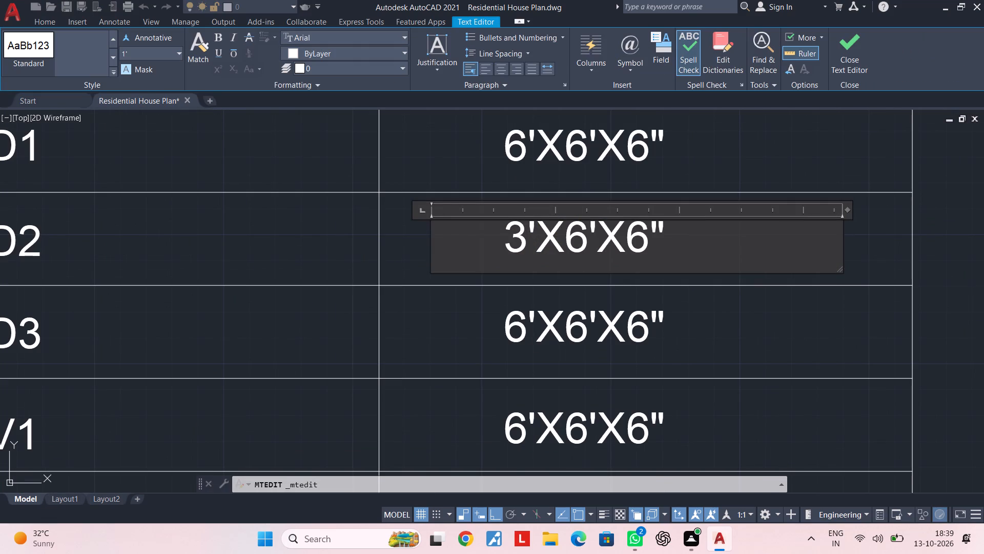
{"action": "left_click", "coordinate": [725, 292]}
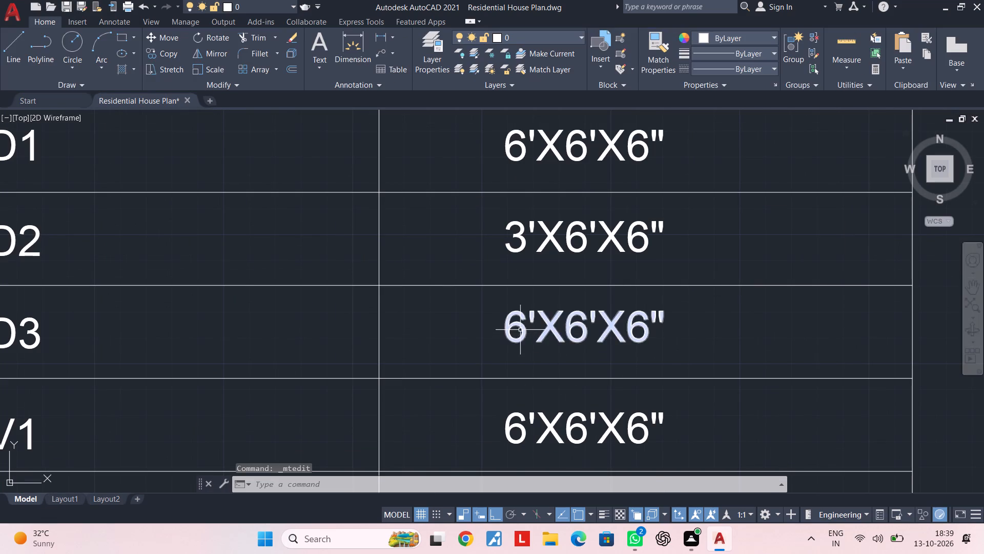
Change the size text in the D3 row to 4'X6'X6".
{"action": "double_click", "coordinate": [521, 330]}
{"action": "key", "text": "BackSpace"}
{"action": "key", "text": "4"}
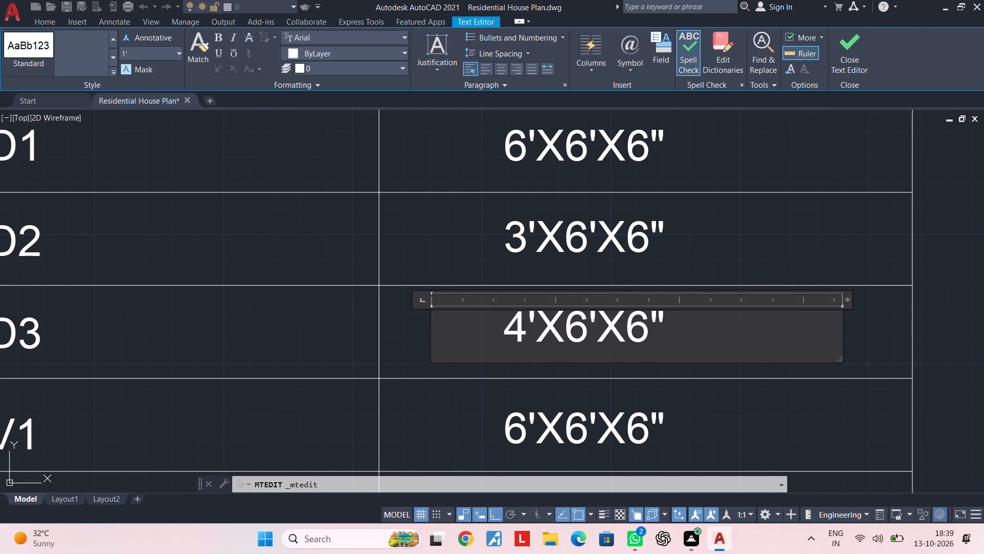
{"action": "left_click", "coordinate": [706, 414]}
Change the size text in the V1 row to 3'X4'X6".
{"action": "scroll", "coordinate": [708, 416], "scroll_direction": "down", "scroll_amount": 1}
{"action": "middle_click_drag", "start_coordinate": [707, 406], "coordinate": [691, 292]}
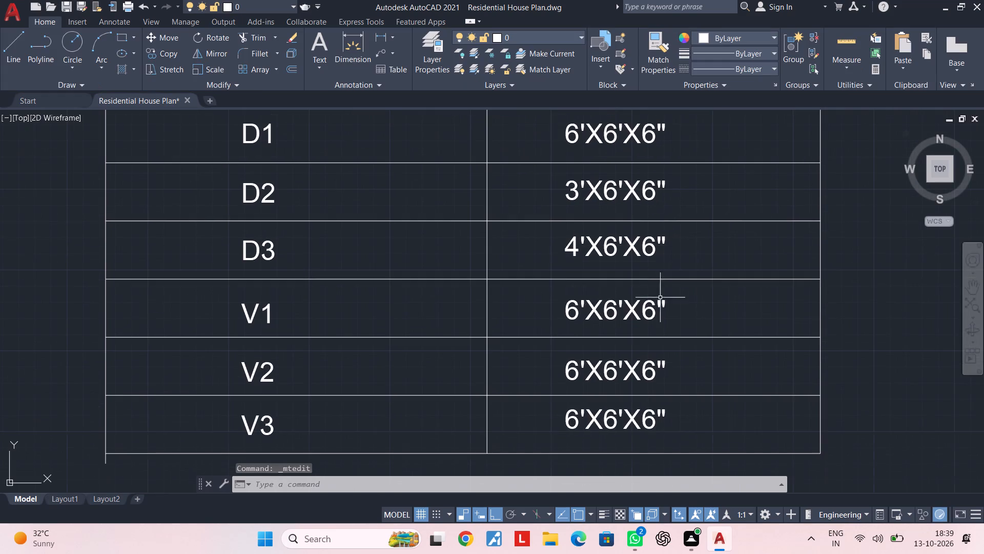
{"action": "double_click", "coordinate": [580, 315]}
{"action": "key", "text": "BackSpace"}
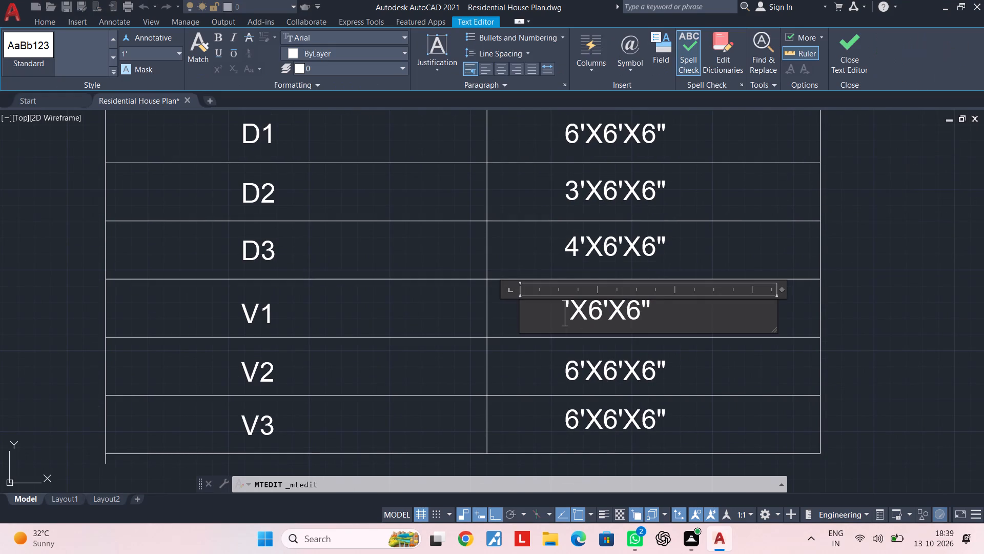
{"action": "key", "text": "3"}
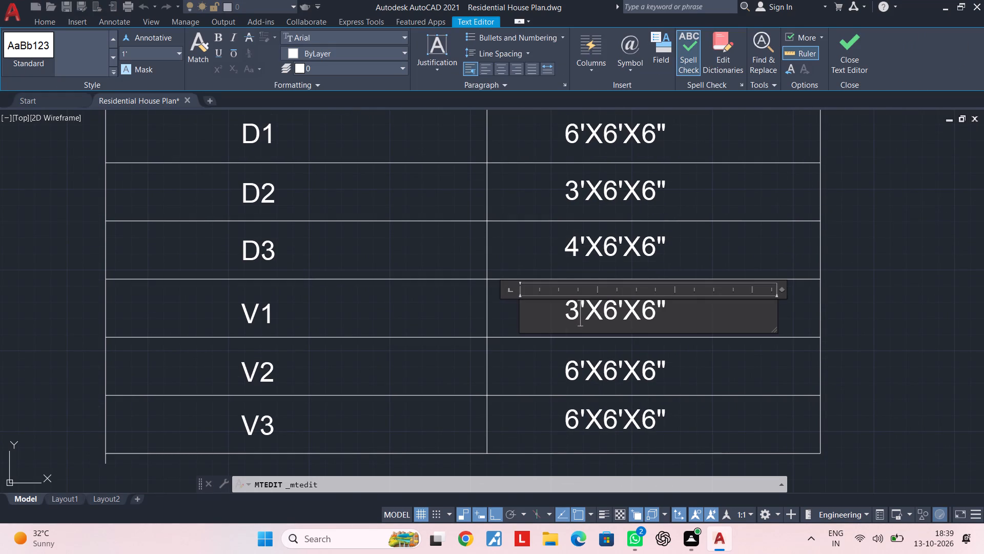
{"action": "scroll", "coordinate": [617, 318], "scroll_direction": "up", "scroll_amount": 1}
{"action": "left_click", "coordinate": [618, 316]}
{"action": "key", "text": "BackSpace"}
{"action": "key", "text": "4"}
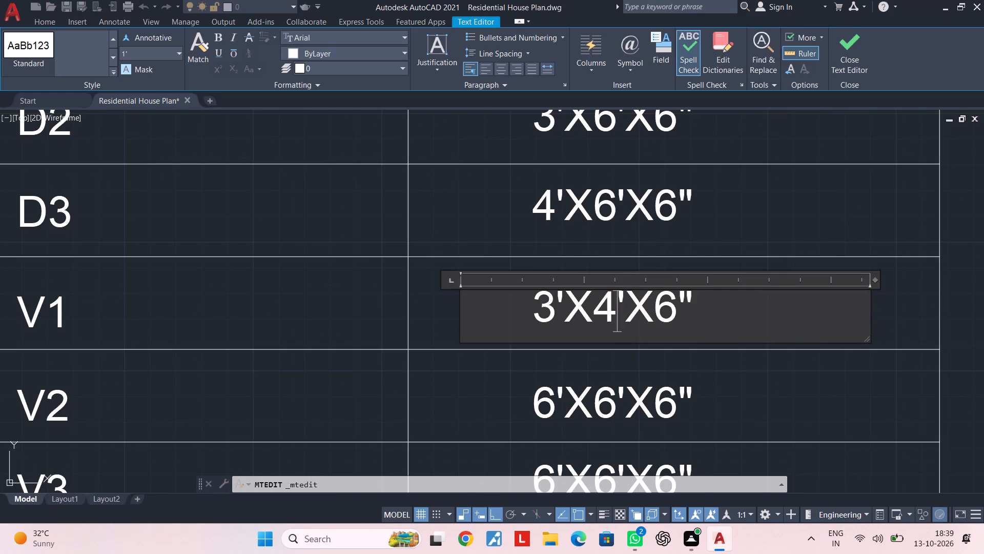
{"action": "left_click", "coordinate": [801, 400]}
Change the size text in the V2 row to 2'X1.6'X9".
{"action": "scroll", "coordinate": [798, 454], "scroll_direction": "down", "scroll_amount": 2}
{"action": "middle_click_drag", "start_coordinate": [755, 409], "coordinate": [707, 293]}
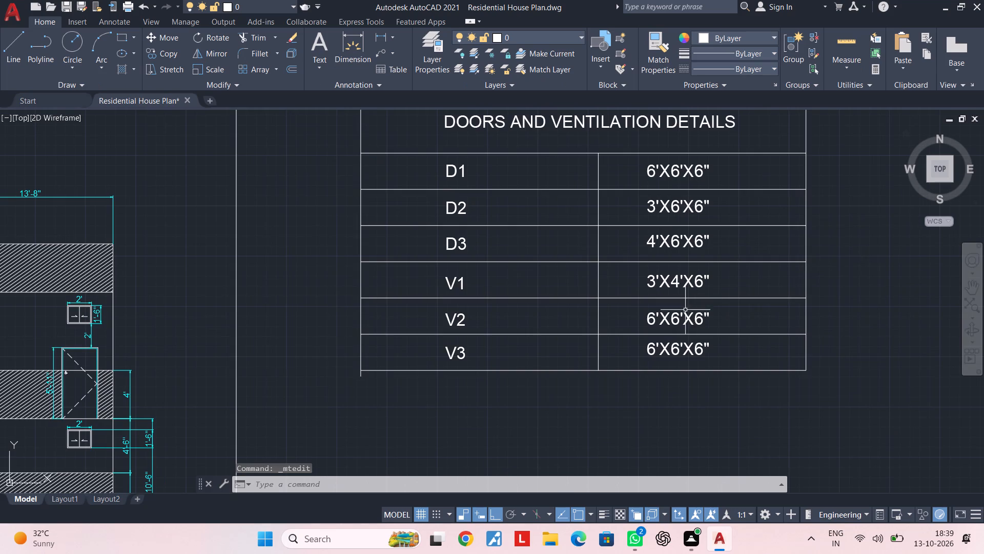
{"action": "middle_click_drag", "start_coordinate": [683, 308], "coordinate": [652, 277]}
{"action": "scroll", "coordinate": [609, 337], "scroll_direction": "up", "scroll_amount": 1}
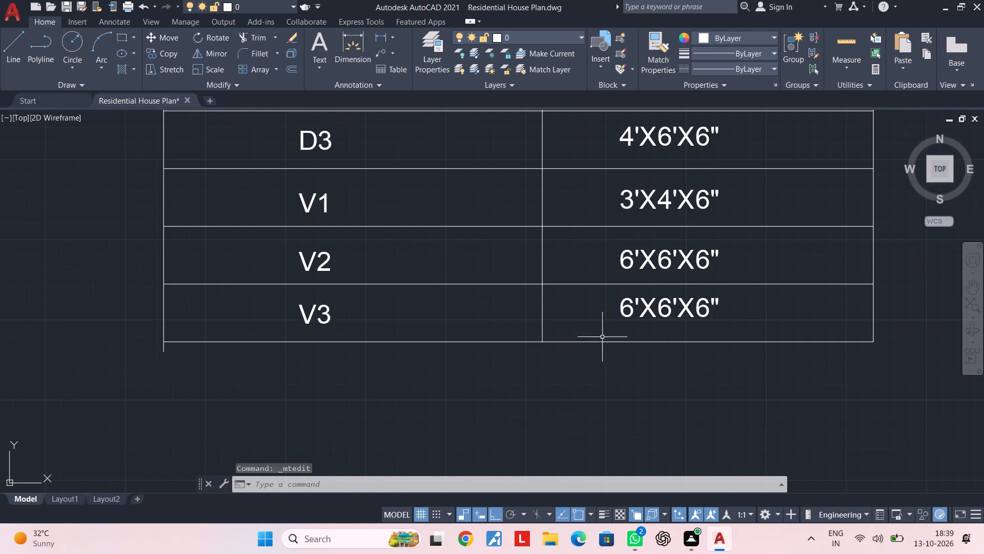
{"action": "double_click", "coordinate": [631, 270]}
{"action": "scroll", "coordinate": [631, 265], "scroll_direction": "up", "scroll_amount": 1}
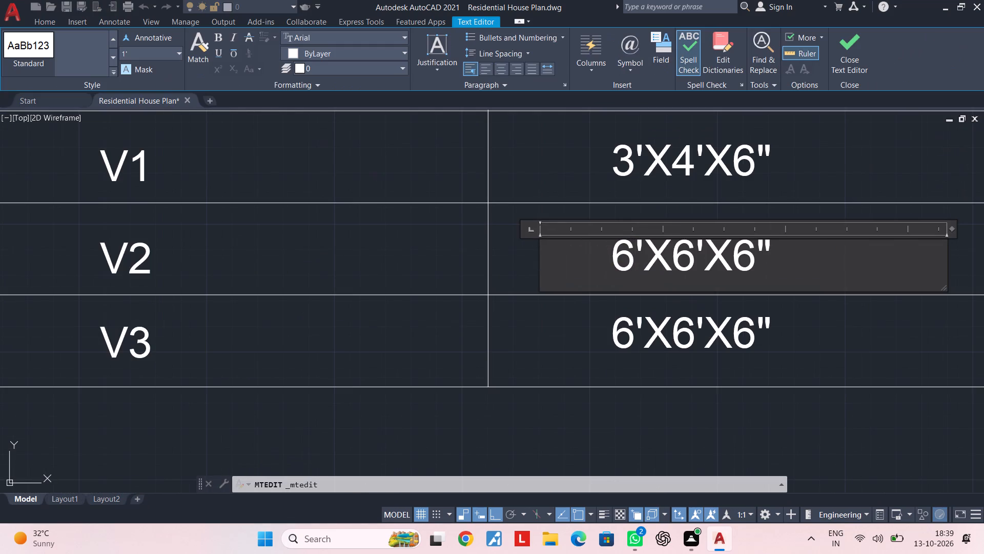
{"action": "key", "text": "BackSpace"}
{"action": "key", "text": "2"}
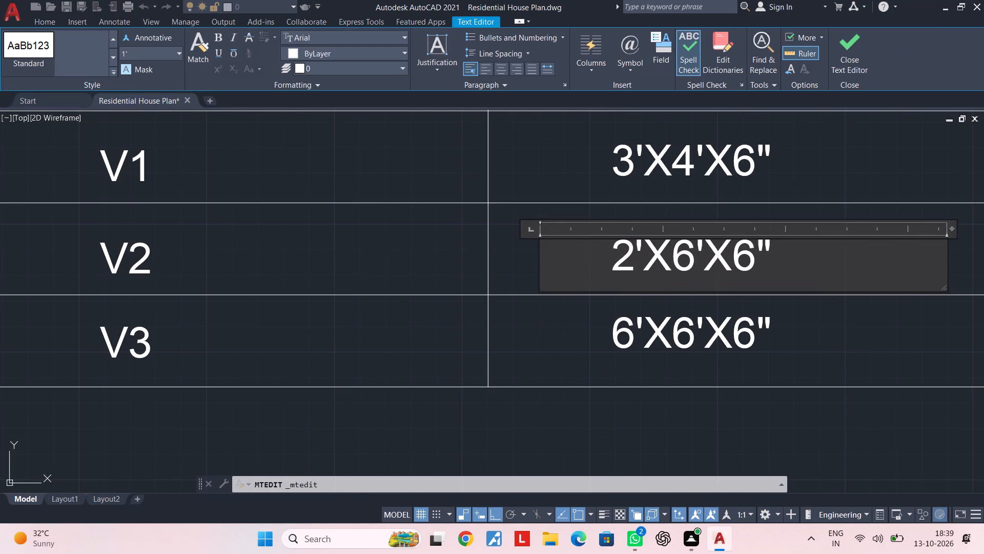
{"action": "left_click", "coordinate": [689, 261]}
{"action": "key", "text": "BackSpace"}
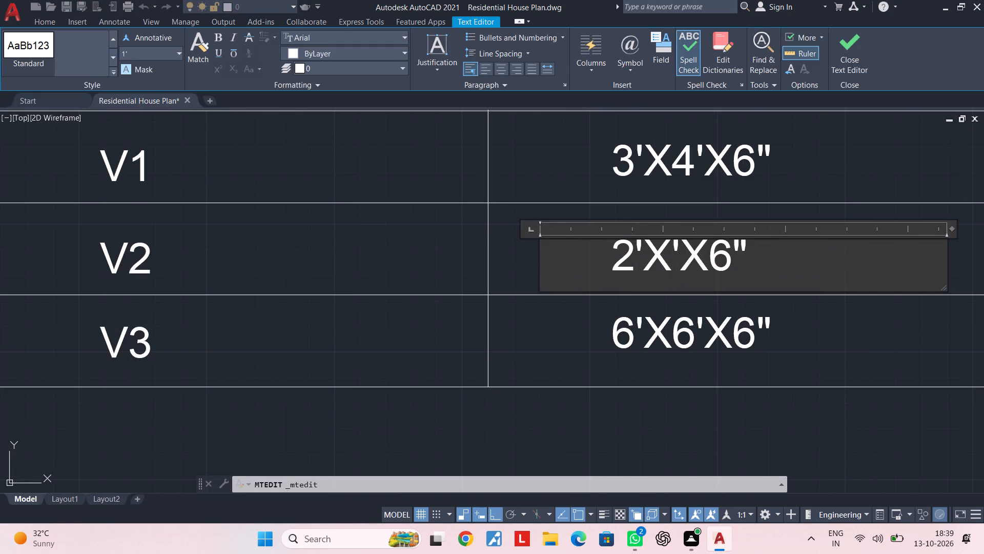
{"action": "type", "text": "1.6"}
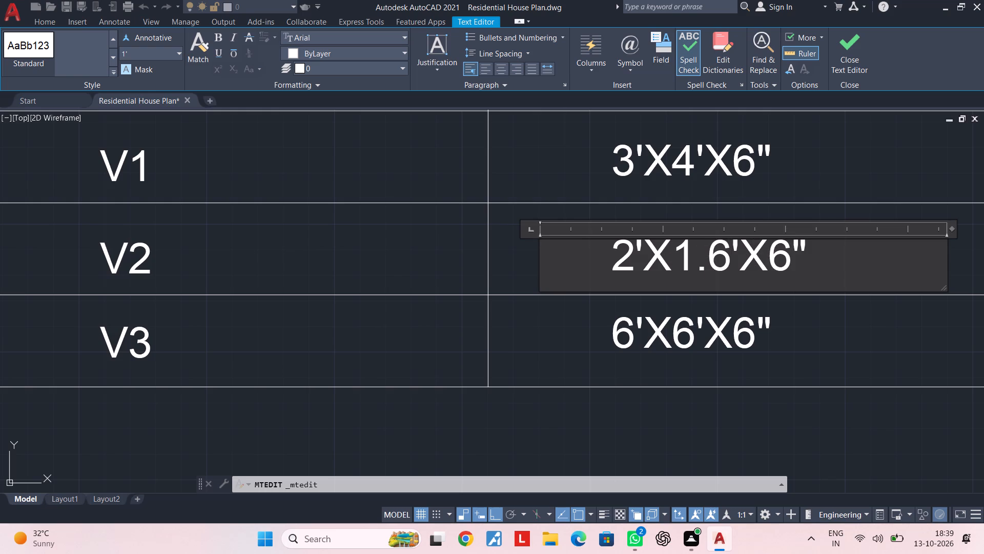
{"action": "left_click", "coordinate": [790, 255]}
{"action": "key", "text": "BackSpace"}
{"action": "key", "text": "6"}
{"action": "key", "text": "BackSpace"}
{"action": "key", "text": "9"}
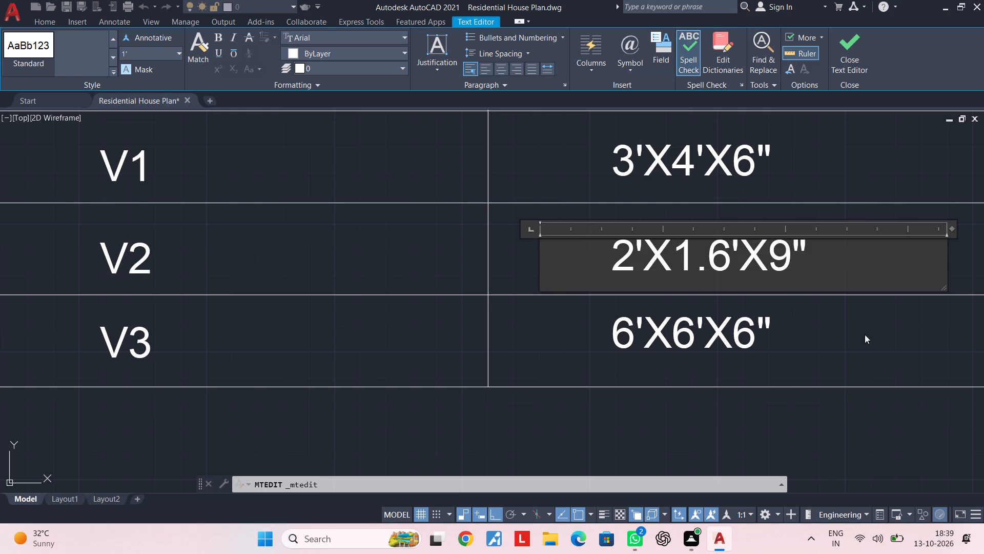
{"action": "left_click", "coordinate": [865, 334]}
Change the size text in the V3 row to 3'X2'X9".
{"action": "scroll", "coordinate": [850, 334], "scroll_direction": "down", "scroll_amount": 2}
{"action": "middle_click_drag", "start_coordinate": [823, 315], "coordinate": [717, 279]}
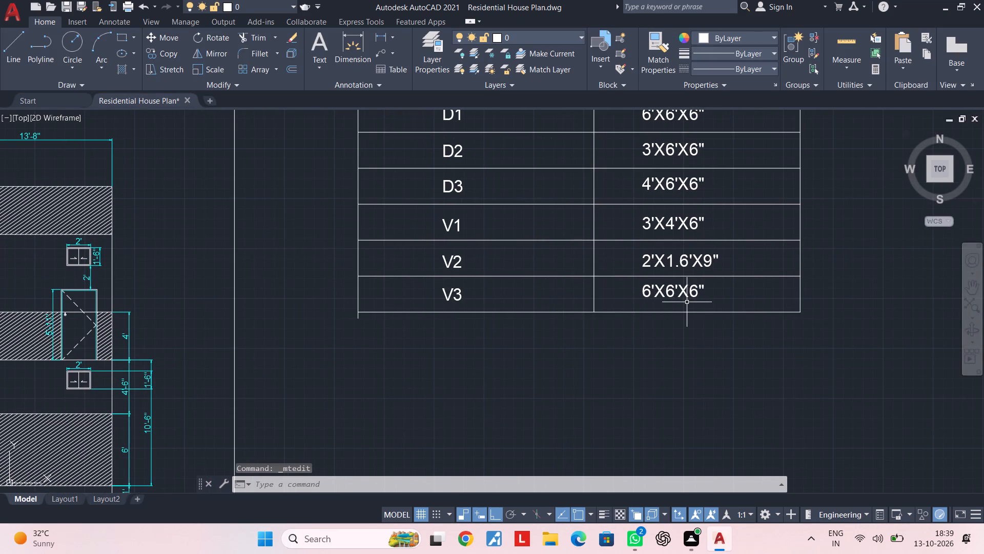
{"action": "scroll", "coordinate": [686, 302], "scroll_direction": "up", "scroll_amount": 1}
{"action": "double_click", "coordinate": [664, 291]}
{"action": "scroll", "coordinate": [626, 294], "scroll_direction": "up", "scroll_amount": 2}
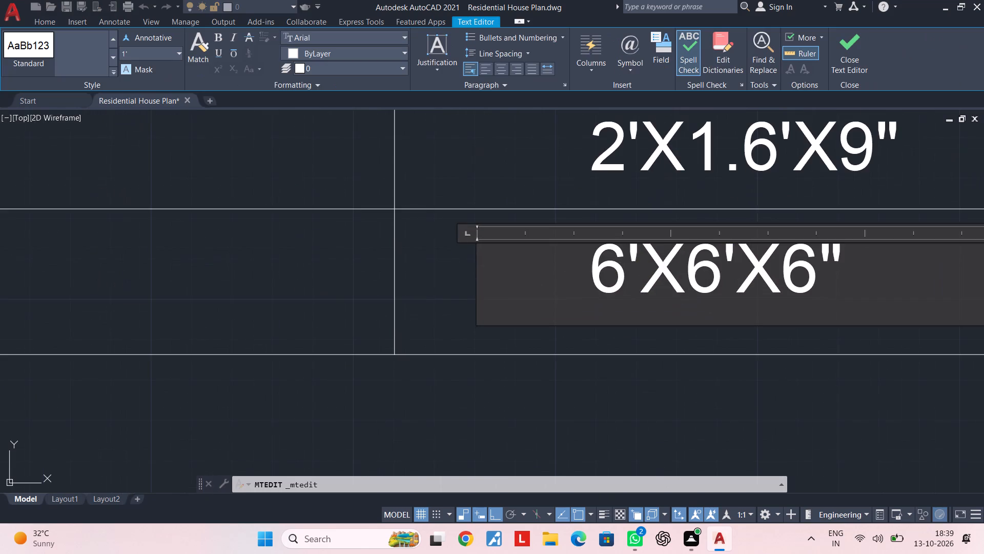
{"action": "left_click", "coordinate": [623, 291]}
{"action": "key", "text": "BackSpace"}
{"action": "key", "text": "3"}
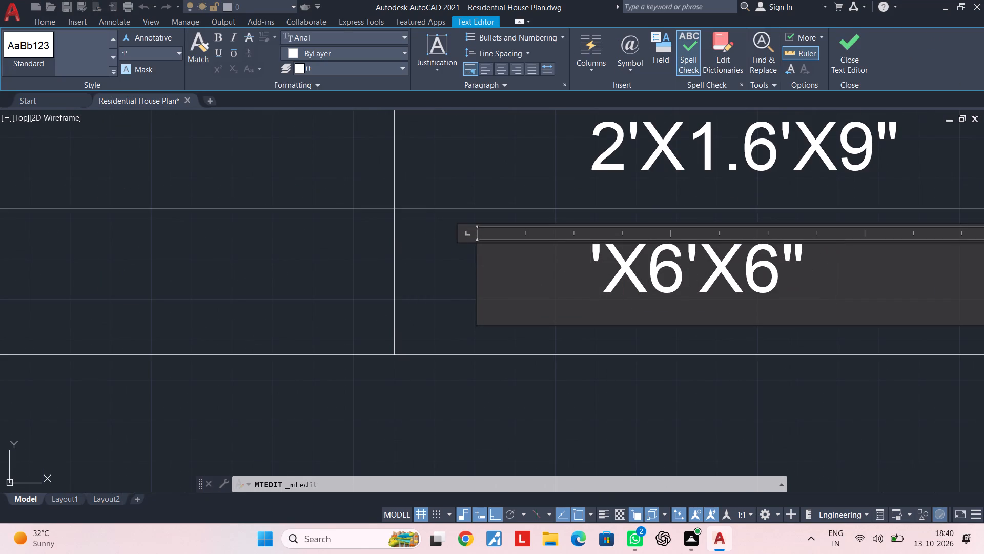
{"action": "left_click", "coordinate": [713, 275]}
{"action": "key", "text": "BackSpace"}
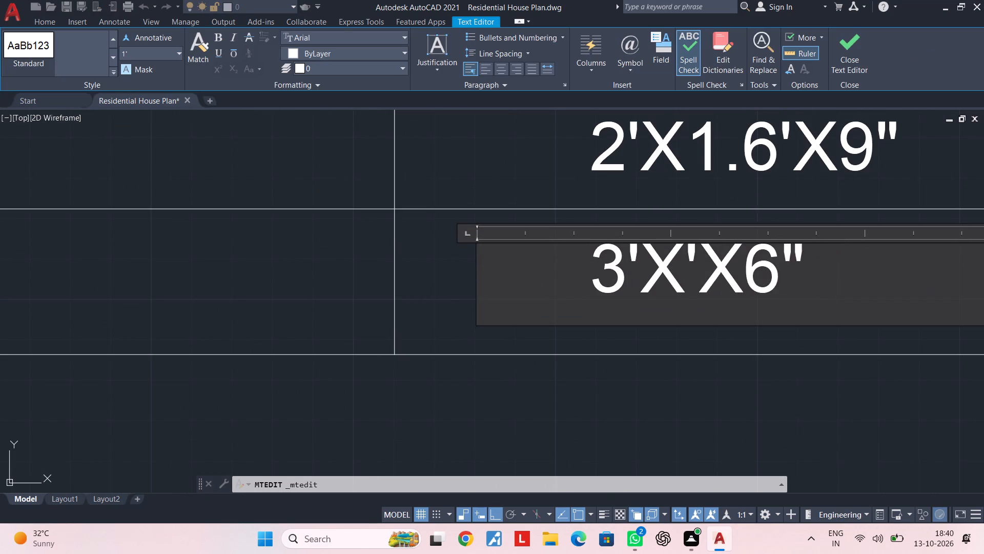
{"action": "key", "text": "2"}
{"action": "left_click", "coordinate": [823, 263]}
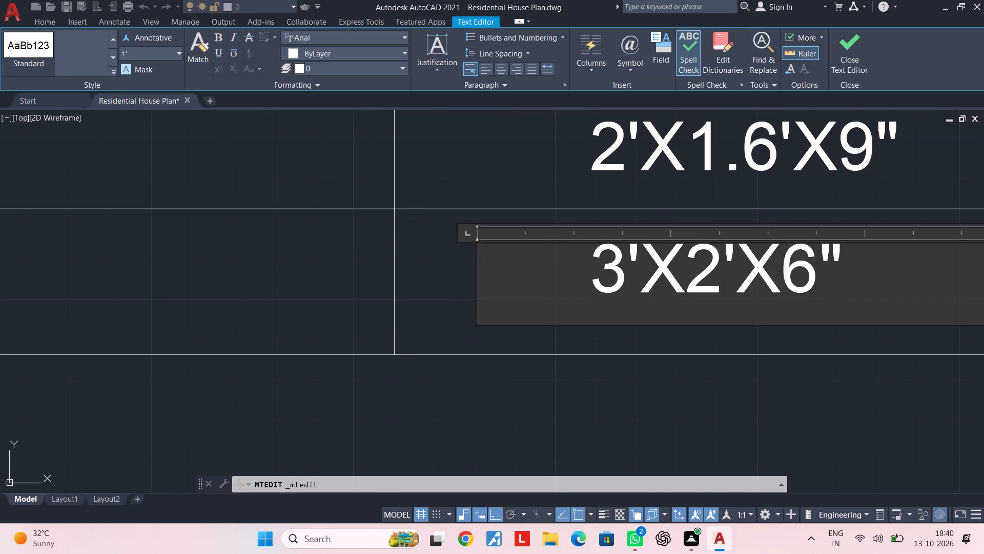
{"action": "key", "text": "BackSpace"}
{"action": "key", "text": "9"}
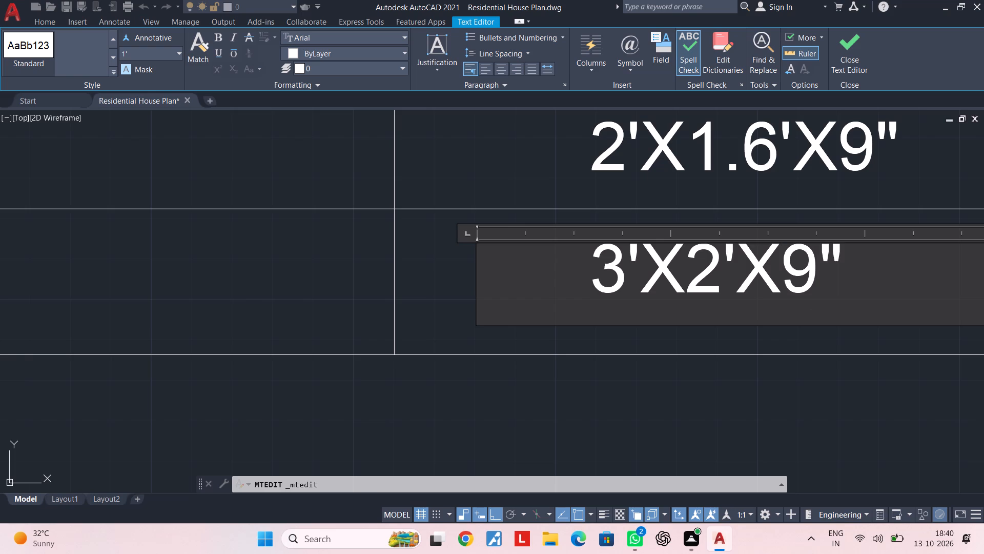
{"action": "left_click", "coordinate": [830, 335]}
Trim off the short line stub that extends below the lower-left corner of the doors and ventilation table.
{"action": "scroll", "coordinate": [831, 339], "scroll_direction": "down", "scroll_amount": 3}
{"action": "middle_click_drag", "start_coordinate": [832, 339], "coordinate": [646, 323]}
{"action": "scroll", "coordinate": [649, 332], "scroll_direction": "down", "scroll_amount": 2}
{"action": "middle_click_drag", "start_coordinate": [650, 332], "coordinate": [664, 314]}
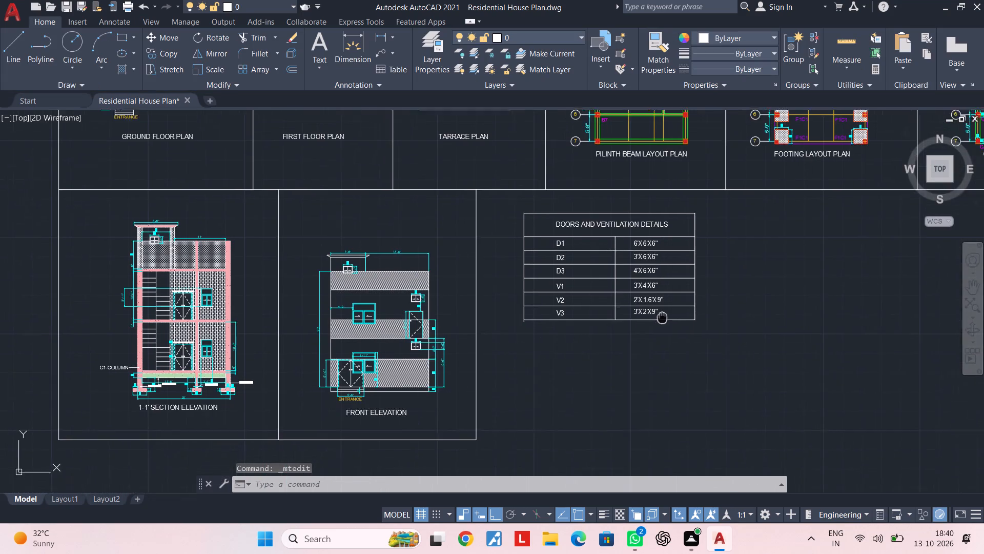
{"action": "middle_click_drag", "start_coordinate": [664, 314], "coordinate": [665, 314]}
{"action": "middle_click_drag", "start_coordinate": [686, 370], "coordinate": [625, 309]}
{"action": "key", "text": "Escape"}
{"action": "key", "text": "Escape"}
{"action": "key", "text": "Escape"}
{"action": "key", "text": "Escape"}
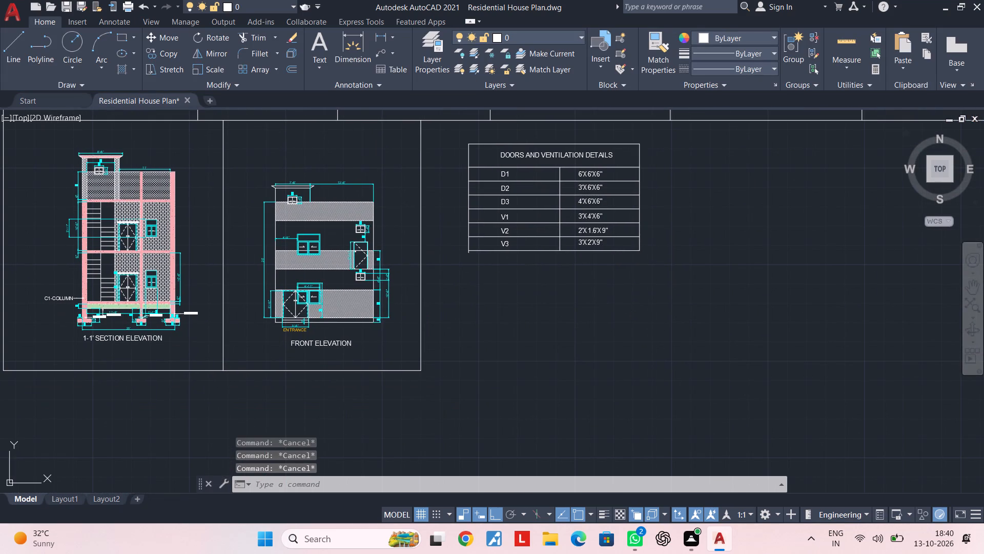
{"action": "key", "text": "Escape"}
{"action": "key", "text": "Escape"}
{"action": "key", "text": "Escape"}
{"action": "key", "text": "Escape"}
{"action": "key", "text": "Escape"}
{"action": "type", "text": "TR"}
{"action": "key", "text": "space"}
{"action": "scroll", "coordinate": [468, 255], "scroll_direction": "up", "scroll_amount": 2}
{"action": "left_click", "coordinate": [464, 248]}
{"action": "key", "text": "Escape"}
Draw a wide, low rectangle in the empty area below the doors and ventilation table, beside the front elevation frame.
{"action": "scroll", "coordinate": [505, 304], "scroll_direction": "down", "scroll_amount": 2}
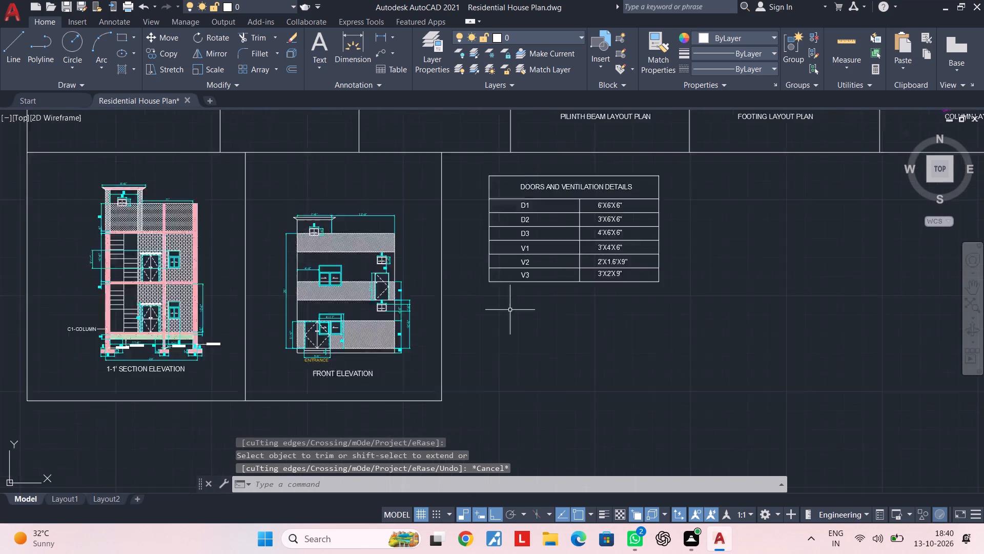
{"action": "scroll", "coordinate": [510, 311], "scroll_direction": "down", "scroll_amount": 1}
{"action": "middle_click_drag", "start_coordinate": [512, 312], "coordinate": [443, 291]}
{"action": "key", "text": "Escape"}
{"action": "key", "text": "Escape"}
{"action": "key", "text": "Escape"}
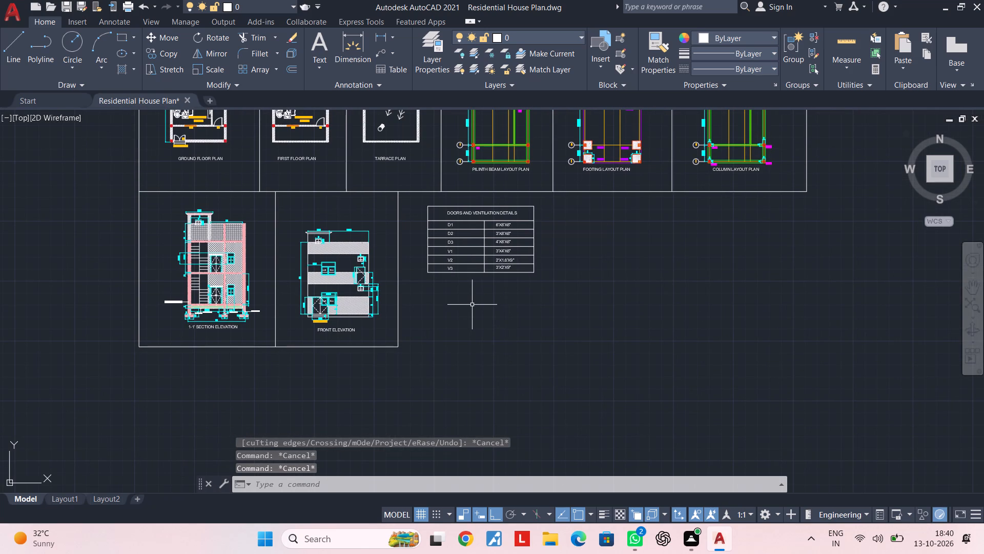
{"action": "type", "text": "REC"}
{"action": "key", "text": "space"}
{"action": "scroll", "coordinate": [422, 284], "scroll_direction": "up", "scroll_amount": 2}
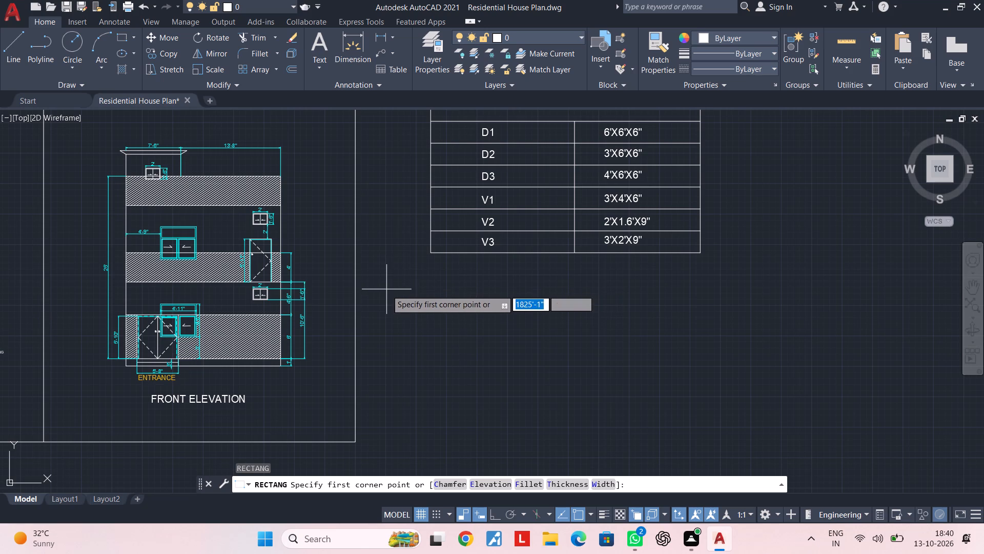
{"action": "left_click", "coordinate": [386, 291]}
{"action": "scroll", "coordinate": [632, 397], "scroll_direction": "down", "scroll_amount": 1}
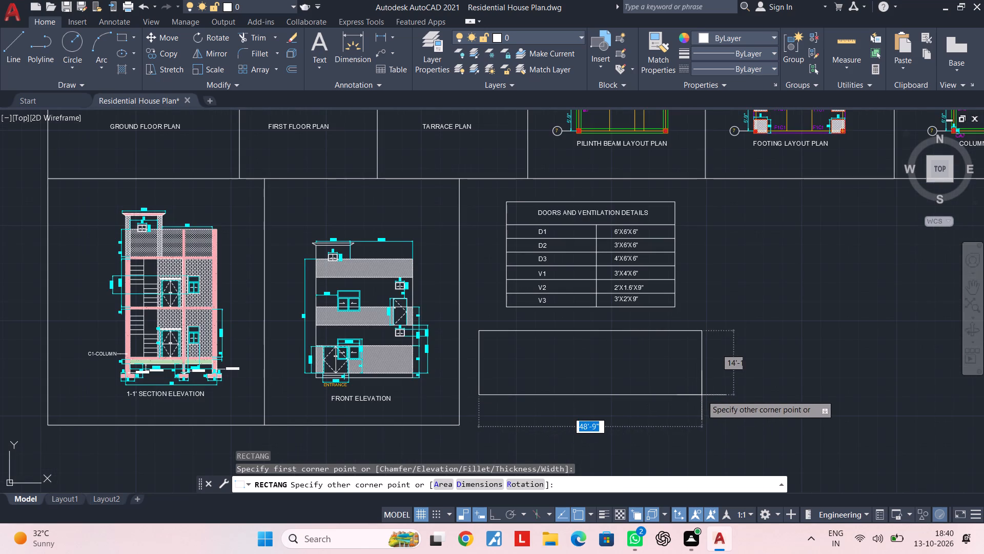
{"action": "left_click", "coordinate": [737, 393]}
{"action": "key", "text": "Escape"}
{"action": "key", "text": "Escape"}
{"action": "key", "text": "Escape"}
{"action": "key", "text": "Escape"}
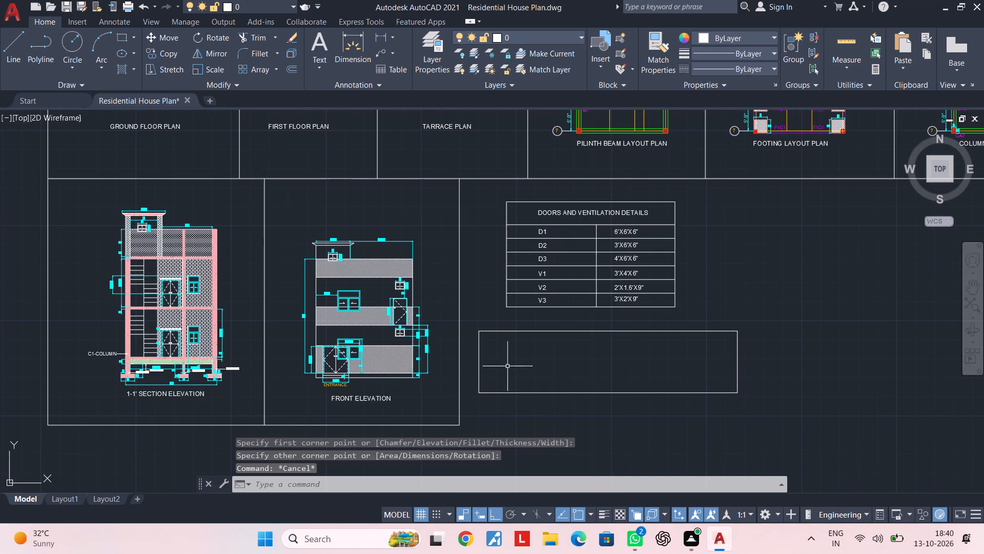
{"action": "key", "text": "Escape"}
{"action": "key", "text": "Escape"}
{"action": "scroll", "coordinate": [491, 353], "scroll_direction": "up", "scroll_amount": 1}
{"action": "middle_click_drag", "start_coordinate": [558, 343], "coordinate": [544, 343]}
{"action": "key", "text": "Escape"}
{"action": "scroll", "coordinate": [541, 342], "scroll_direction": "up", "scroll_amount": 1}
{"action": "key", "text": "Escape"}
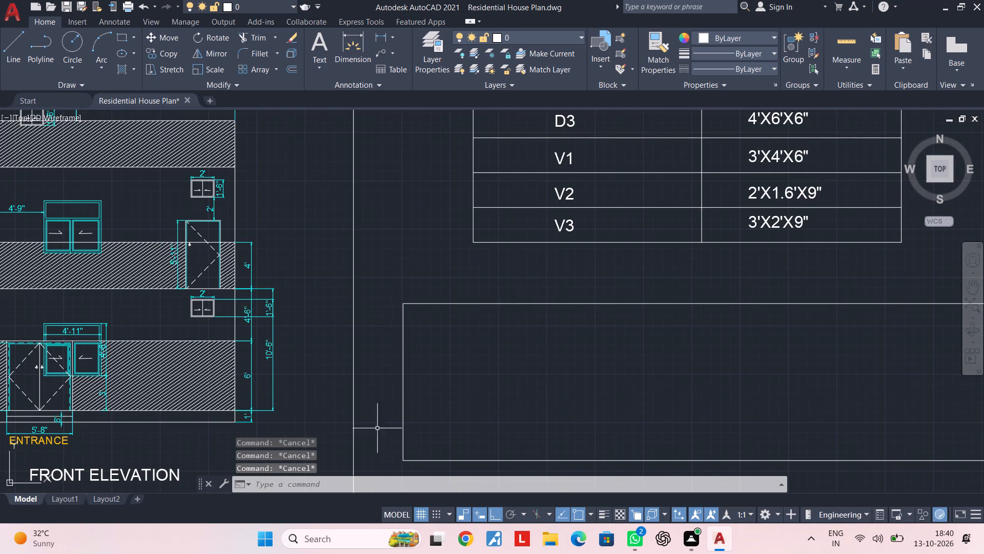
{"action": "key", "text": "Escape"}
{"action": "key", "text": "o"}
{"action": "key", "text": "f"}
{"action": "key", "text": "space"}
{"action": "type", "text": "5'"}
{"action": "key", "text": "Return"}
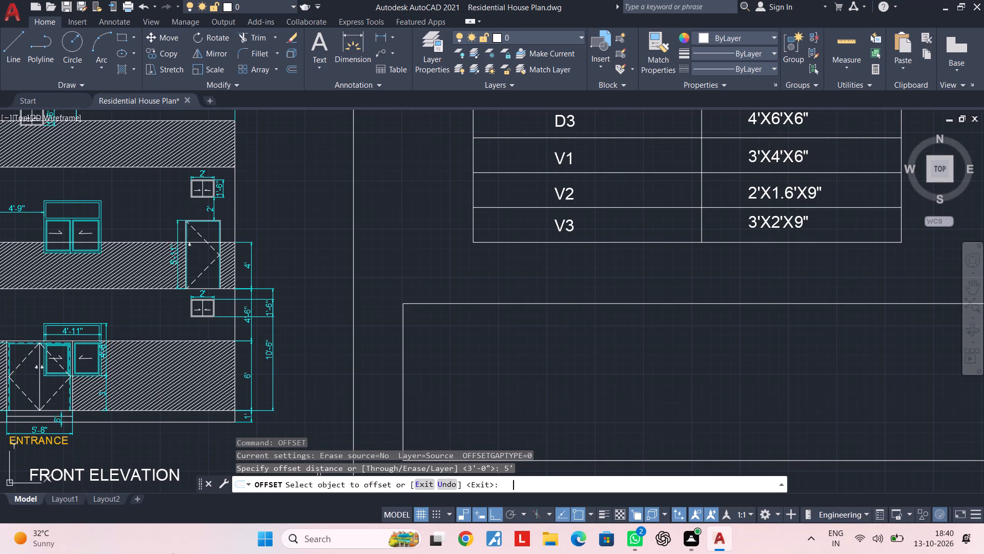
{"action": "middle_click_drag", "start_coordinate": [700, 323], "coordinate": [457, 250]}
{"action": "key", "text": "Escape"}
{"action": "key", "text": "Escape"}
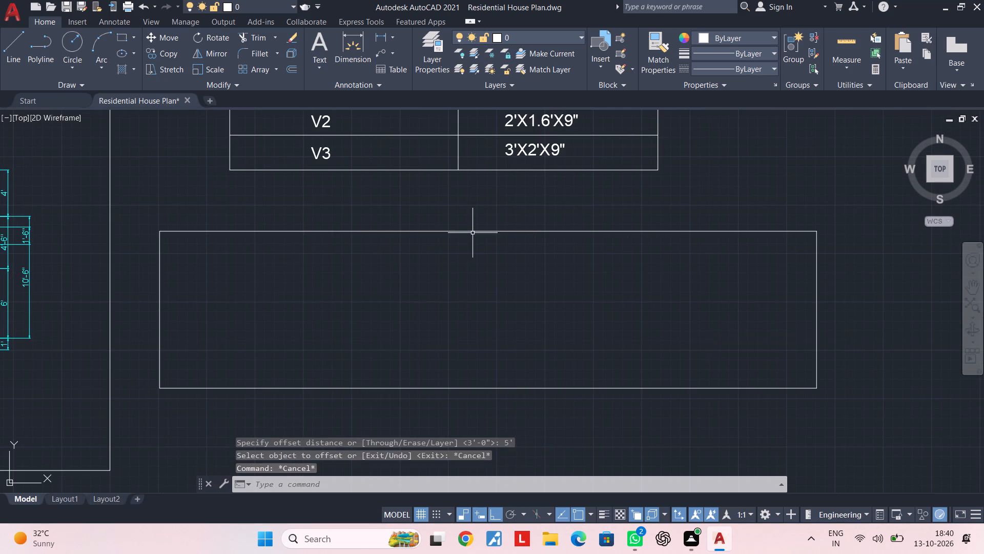
Explode the empty rectangle below the doors and ventilation table, and offset its top edge 5' downward.
{"action": "left_click", "coordinate": [473, 232]}
{"action": "key", "text": "x"}
{"action": "key", "text": "space"}
{"action": "type", "text": "OF 5'"}
{"action": "key", "text": "Return"}
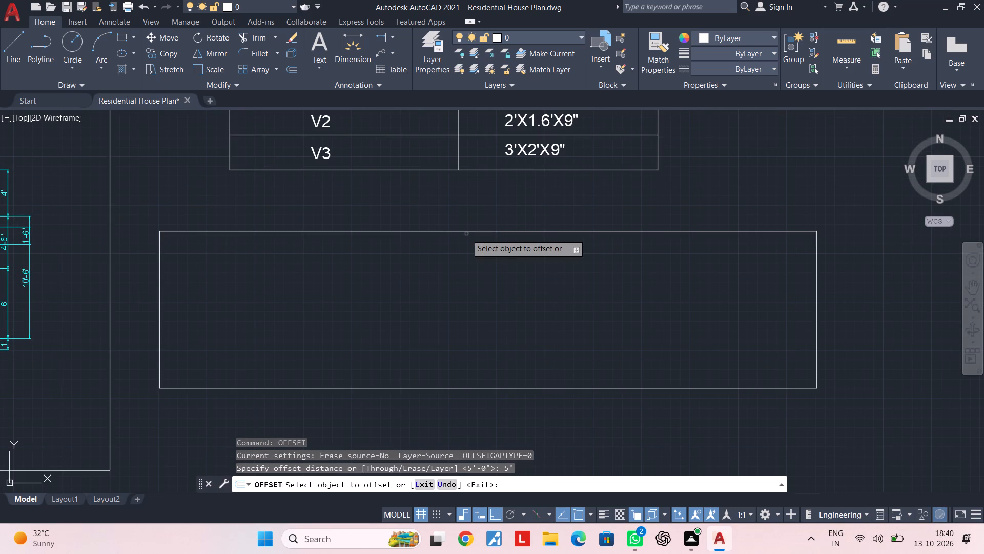
{"action": "left_click", "coordinate": [498, 231]}
{"action": "left_click", "coordinate": [494, 268]}
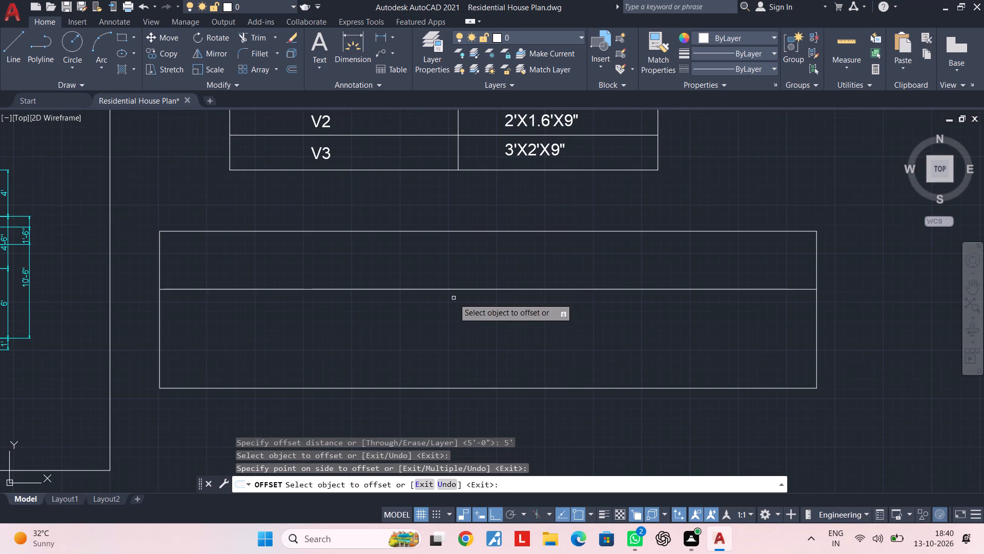
{"action": "middle_click_drag", "start_coordinate": [454, 298], "coordinate": [526, 236]}
{"action": "middle_click_drag", "start_coordinate": [502, 275], "coordinate": [502, 271]}
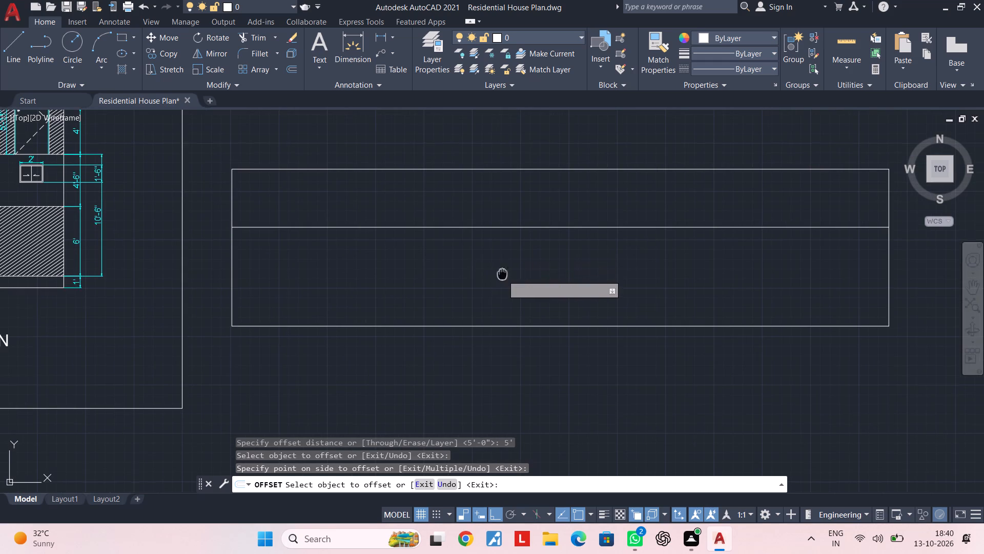
{"action": "middle_click_drag", "start_coordinate": [502, 271], "coordinate": [502, 213]}
{"action": "key", "text": "Escape"}
{"action": "key", "text": "Escape"}
{"action": "scroll", "coordinate": [517, 239], "scroll_direction": "down", "scroll_amount": 1}
{"action": "middle_click", "coordinate": [517, 239]}
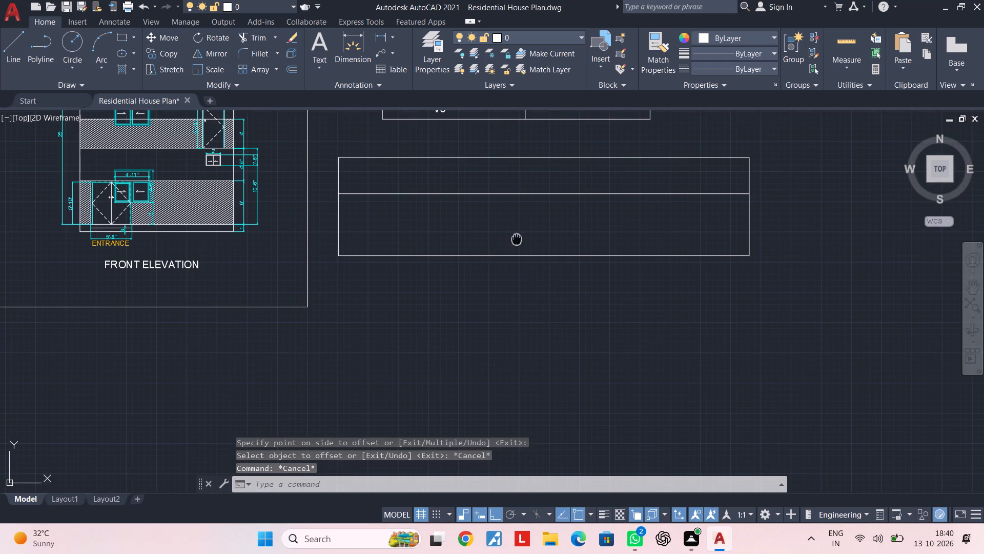
{"action": "key", "text": "Escape"}
{"action": "key", "text": "Escape"}
{"action": "key", "text": "Escape"}
{"action": "key", "text": "Escape"}
{"action": "key", "text": "Escape"}
{"action": "key", "text": "Escape"}
{"action": "key", "text": "Escape"}
{"action": "key", "text": "Escape"}
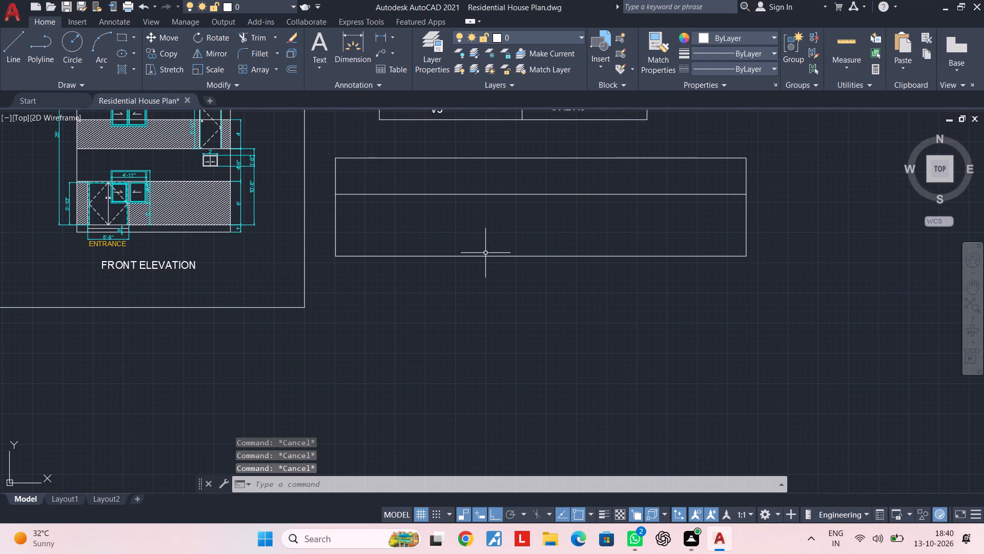
Offset the line beneath the rectangle's top row 6' downward to form a second row.
{"action": "type", "text": "OF 6'"}
{"action": "key", "text": "Return"}
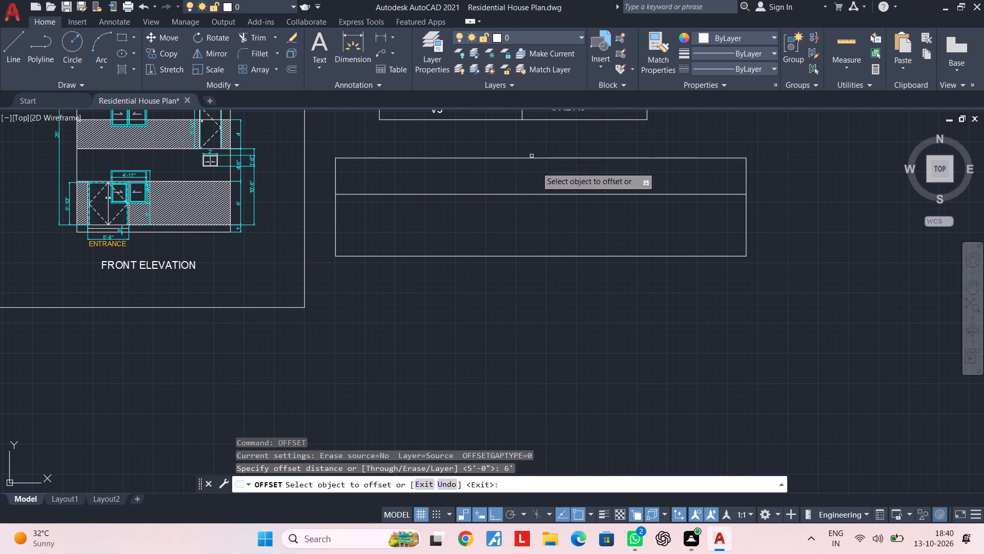
{"action": "left_click", "coordinate": [558, 194]}
{"action": "left_click", "coordinate": [562, 212]}
{"action": "key", "text": "Escape"}
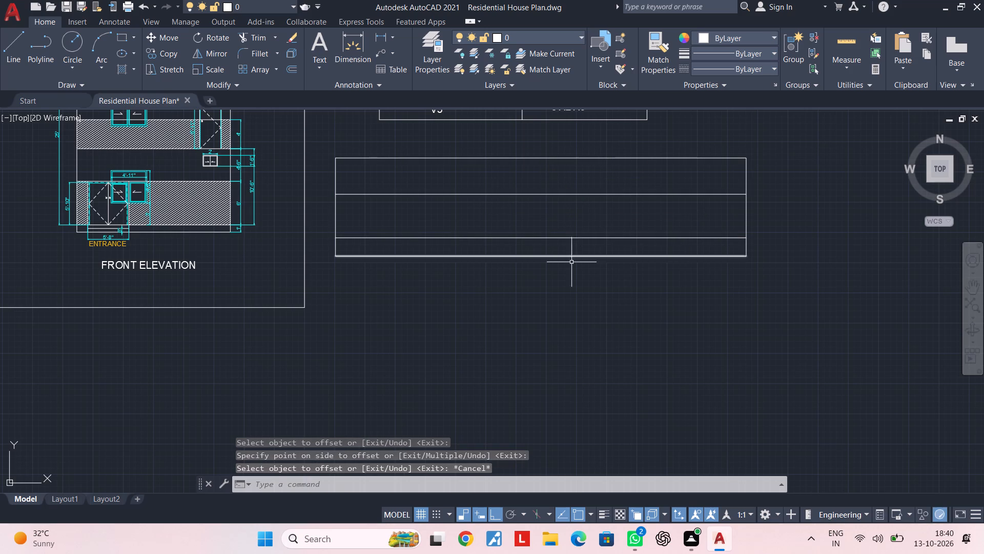
Delete the bottom edge of the exploded rectangle.
{"action": "left_click", "coordinate": [575, 270]}
{"action": "left_click", "coordinate": [565, 252]}
{"action": "key", "text": "Delete"}
{"action": "key", "text": "Escape"}
{"action": "key", "text": "Escape"}
{"action": "key", "text": "Escape"}
{"action": "key", "text": "Escape"}
{"action": "key", "text": "Escape"}
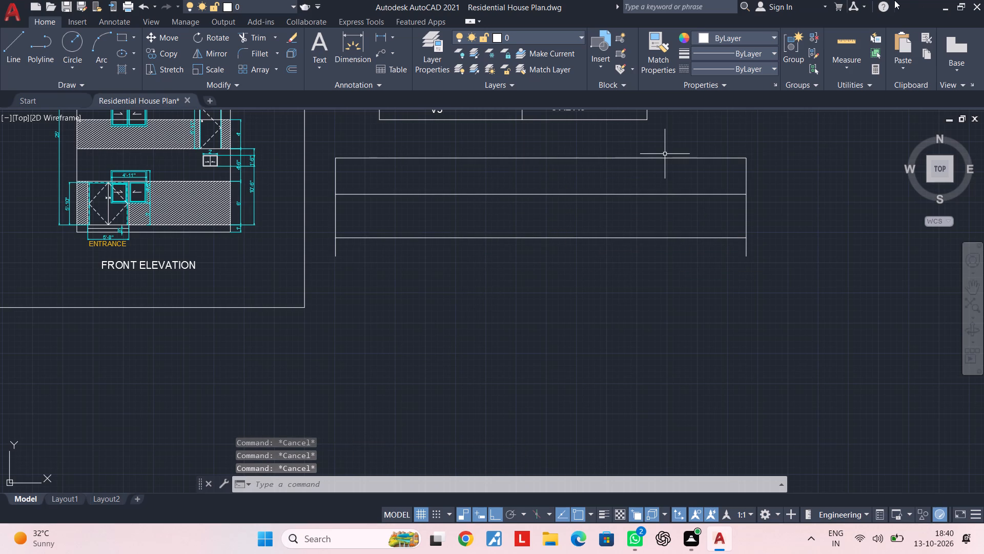
{"action": "key", "text": "Escape"}
Offset the lowest row line 3' downward, and offset the resulting line another 3' downward.
{"action": "type", "text": "OF 3'"}
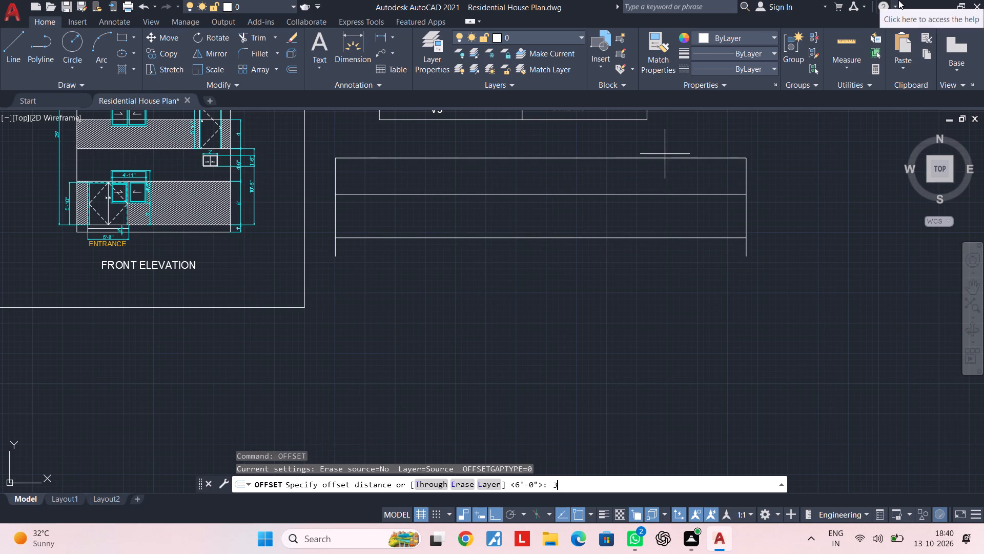
{"action": "key", "text": "Return"}
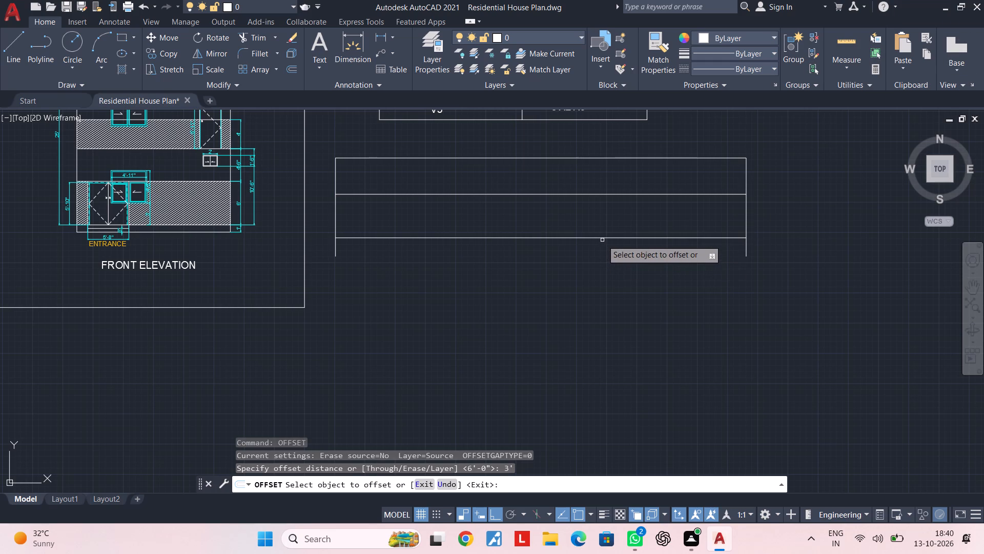
{"action": "left_click", "coordinate": [603, 238]}
{"action": "left_click", "coordinate": [605, 274]}
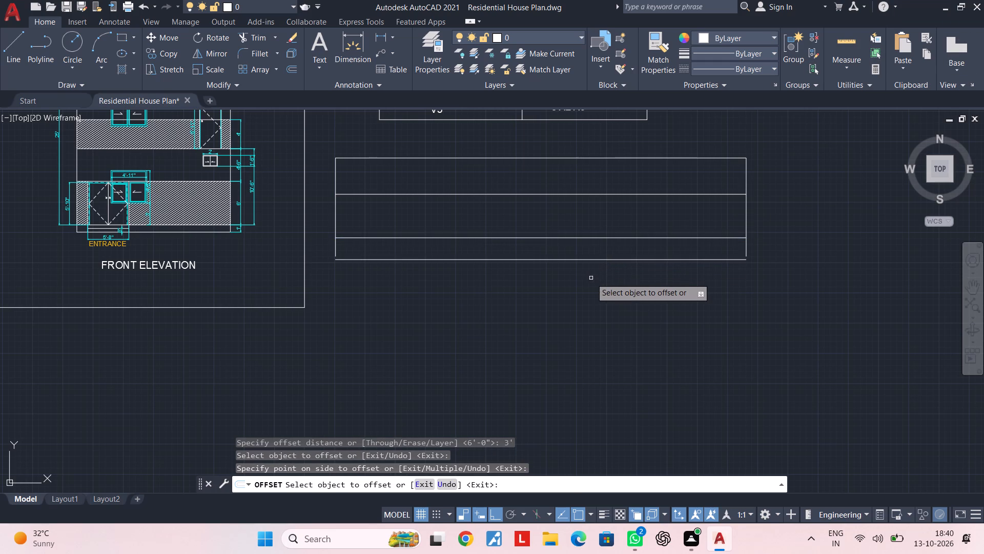
{"action": "left_click", "coordinate": [589, 261]}
{"action": "left_click", "coordinate": [591, 303]}
{"action": "key", "text": "Escape"}
{"action": "key", "text": "Escape"}
{"action": "key", "text": "Escape"}
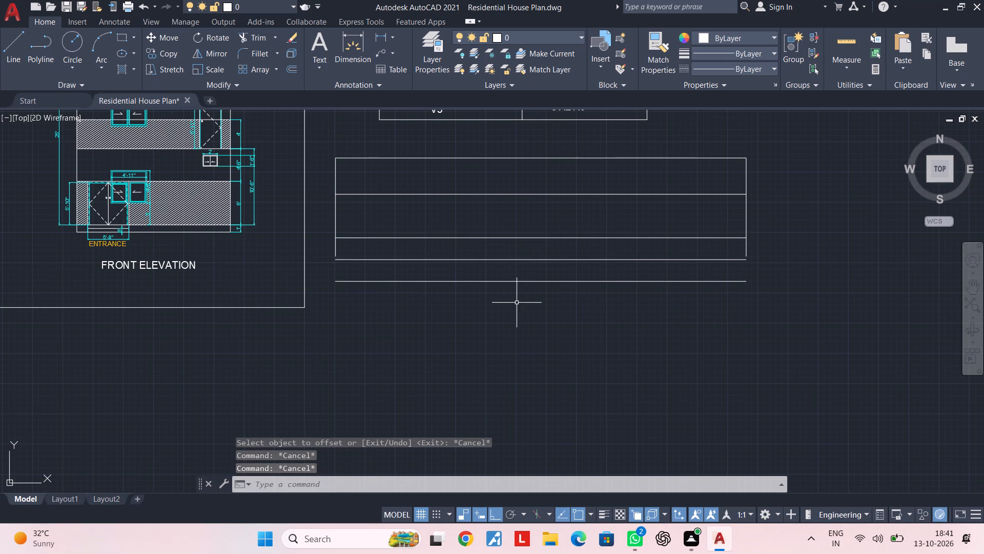
Extend both vertical side edges of the new table down to its lowest horizontal line.
{"action": "type", "text": "EX"}
{"action": "key", "text": "space"}
{"action": "left_click", "coordinate": [336, 250]}
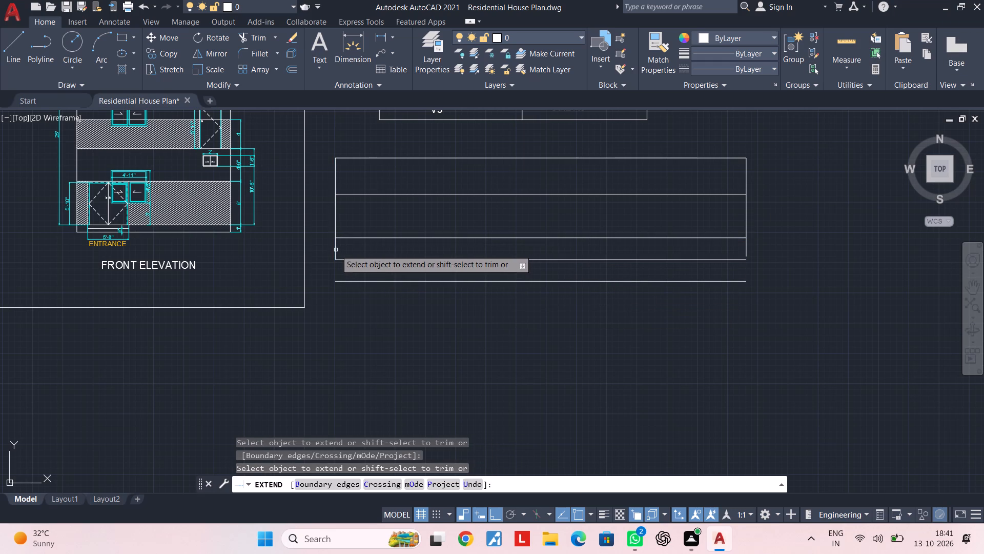
{"action": "left_click", "coordinate": [336, 251]}
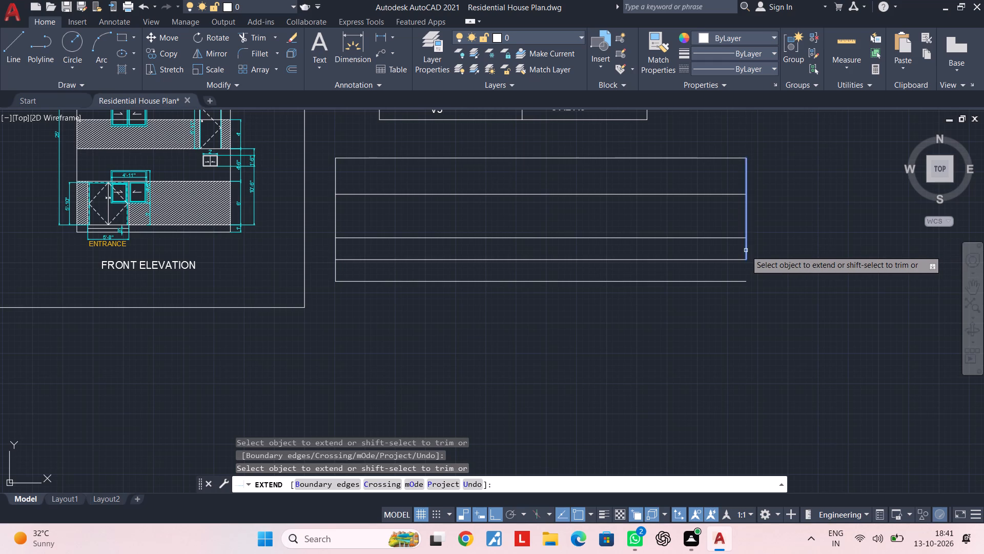
{"action": "left_click", "coordinate": [746, 250]}
{"action": "left_click", "coordinate": [746, 253]}
{"action": "key", "text": "Escape"}
{"action": "key", "text": "Escape"}
{"action": "middle_click_drag", "start_coordinate": [566, 257], "coordinate": [651, 251]}
{"action": "key", "text": "Escape"}
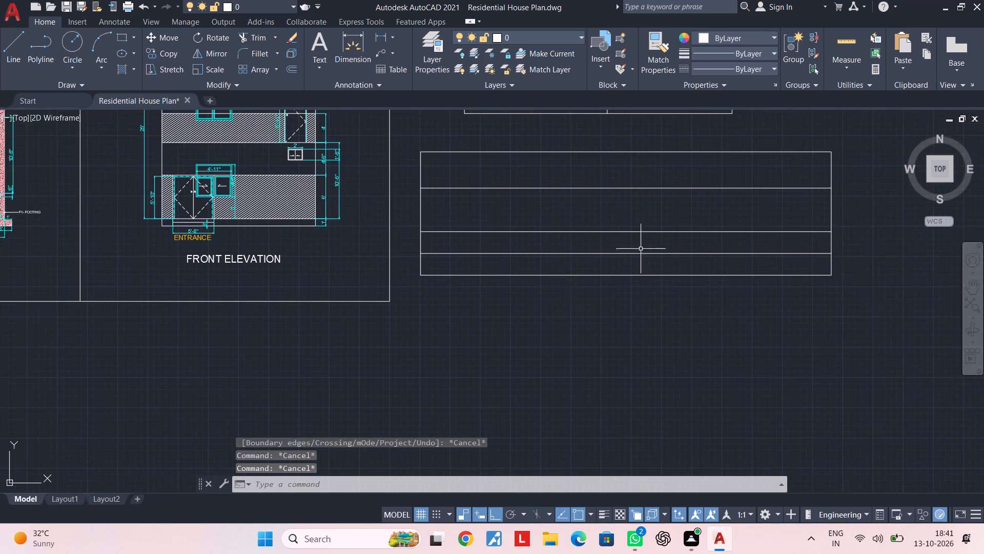
Move the line beneath the new table's second row upward by about 10".
{"action": "scroll", "coordinate": [633, 246], "scroll_direction": "up", "scroll_amount": 1}
{"action": "middle_click_drag", "start_coordinate": [637, 241], "coordinate": [631, 287]}
{"action": "left_click", "coordinate": [639, 286]}
{"action": "left_click", "coordinate": [622, 258]}
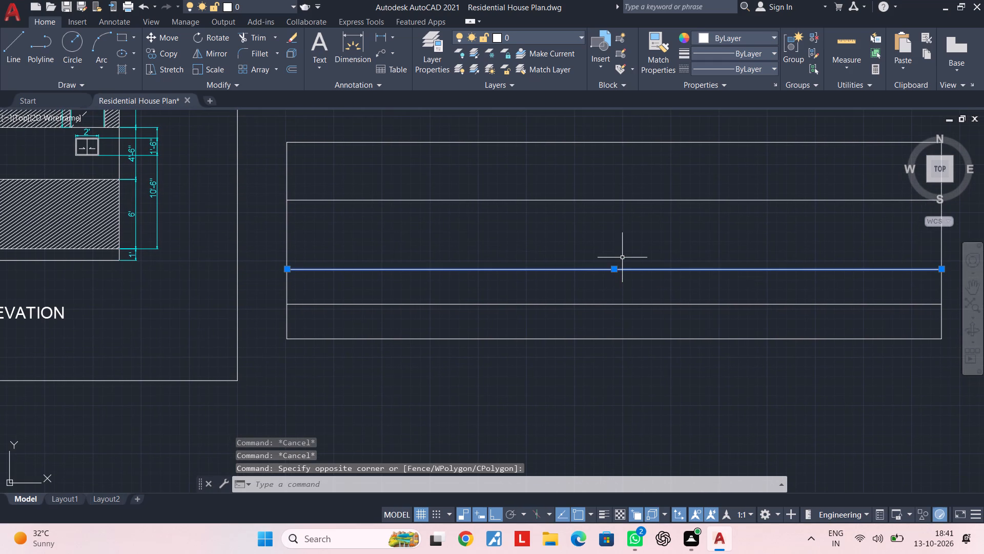
{"action": "key", "text": "m"}
{"action": "key", "text": "space"}
{"action": "left_click", "coordinate": [620, 274]}
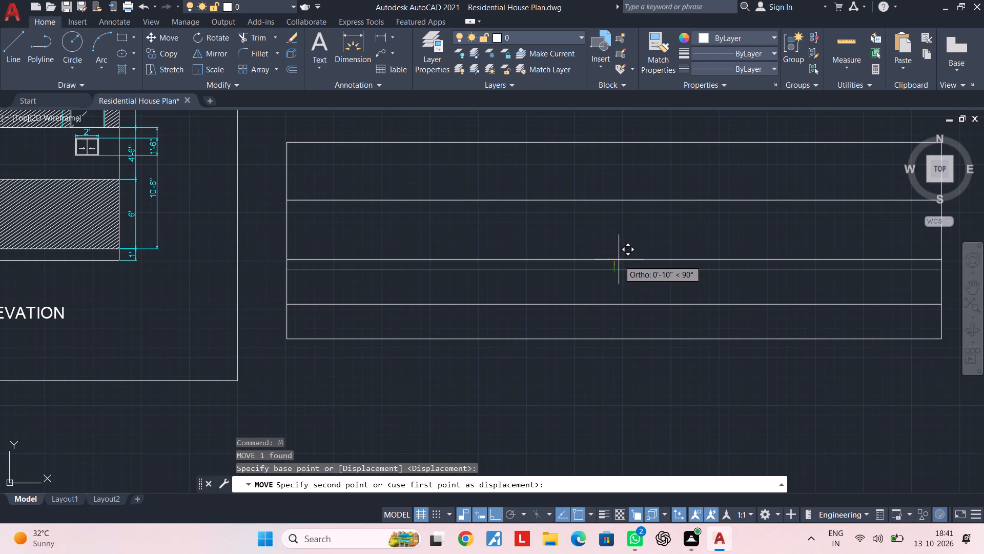
{"action": "left_click", "coordinate": [619, 260]}
{"action": "middle_click_drag", "start_coordinate": [627, 284], "coordinate": [629, 271]}
{"action": "key", "text": "Escape"}
{"action": "key", "text": "Escape"}
Move the line between the new table's two bottom rows slightly upward to even out the row heights.
{"action": "left_click", "coordinate": [633, 301]}
{"action": "left_click", "coordinate": [624, 279]}
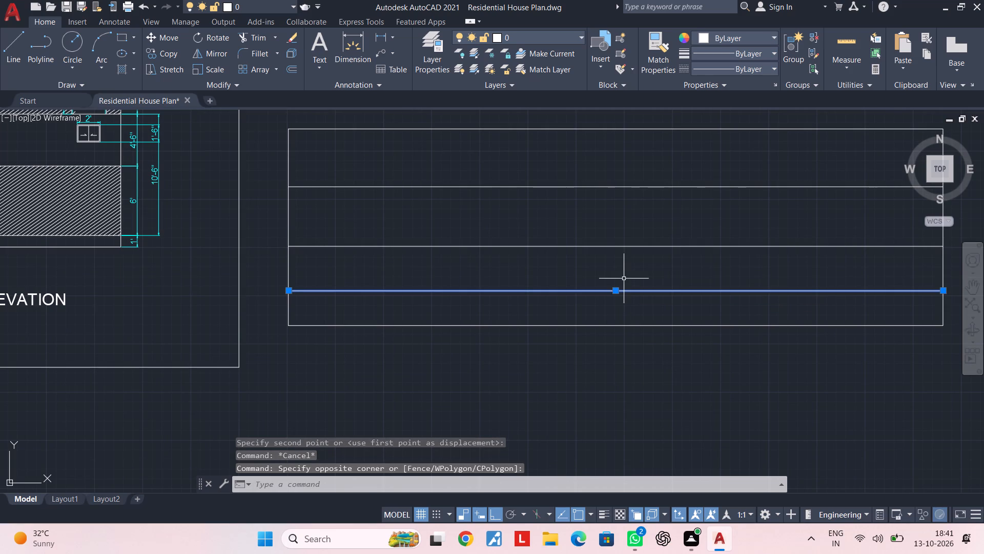
{"action": "key", "text": "m"}
{"action": "key", "text": "space"}
{"action": "left_click", "coordinate": [631, 312]}
{"action": "left_click", "coordinate": [630, 306]}
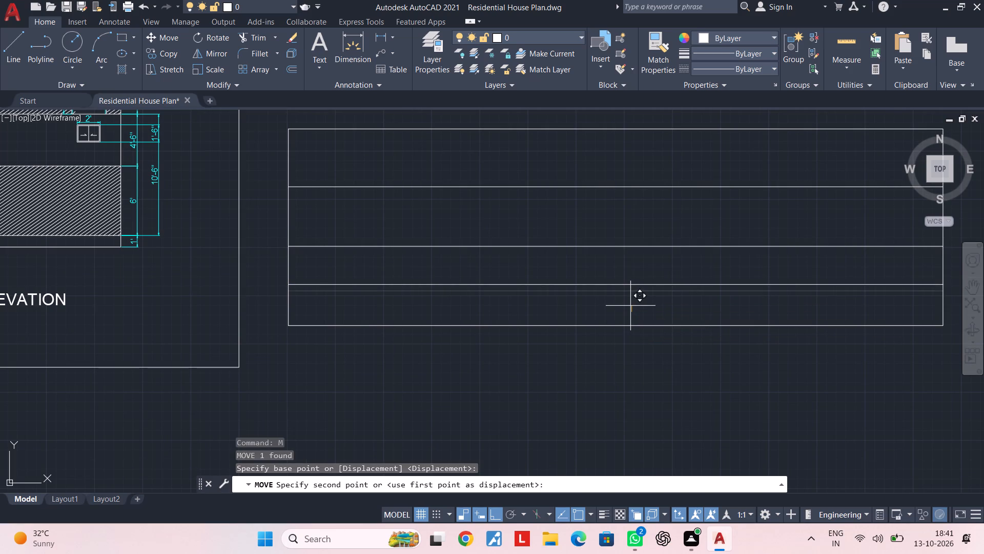
{"action": "key", "text": "Escape"}
{"action": "middle_click_drag", "start_coordinate": [629, 259], "coordinate": [630, 285]}
{"action": "key", "text": "Escape"}
{"action": "middle_click_drag", "start_coordinate": [519, 276], "coordinate": [568, 268]}
{"action": "key", "text": "Escape"}
{"action": "key", "text": "Escape"}
{"action": "key", "text": "Escape"}
{"action": "key", "text": "Escape"}
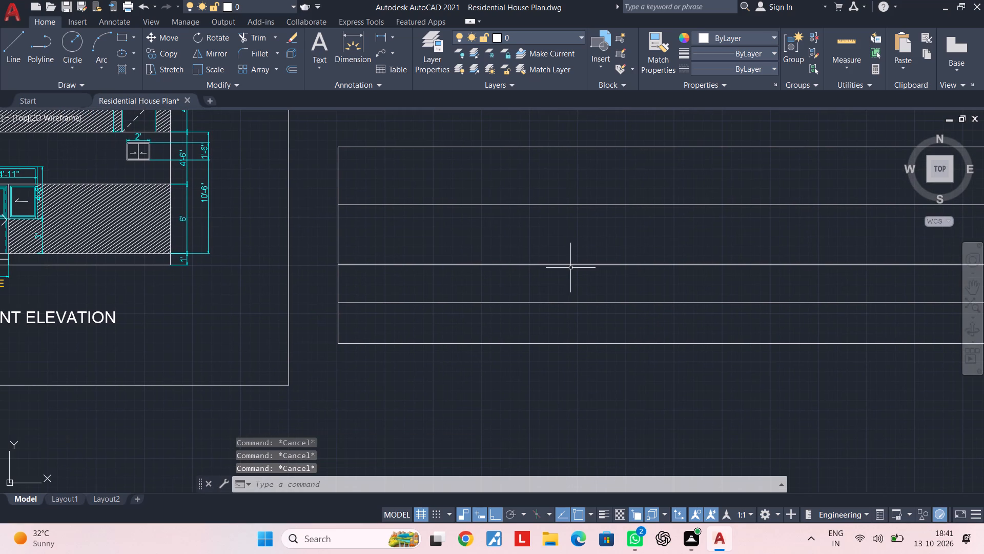
{"action": "key", "text": "Escape"}
{"action": "key", "text": "Escape"}
{"action": "key", "text": "Escape"}
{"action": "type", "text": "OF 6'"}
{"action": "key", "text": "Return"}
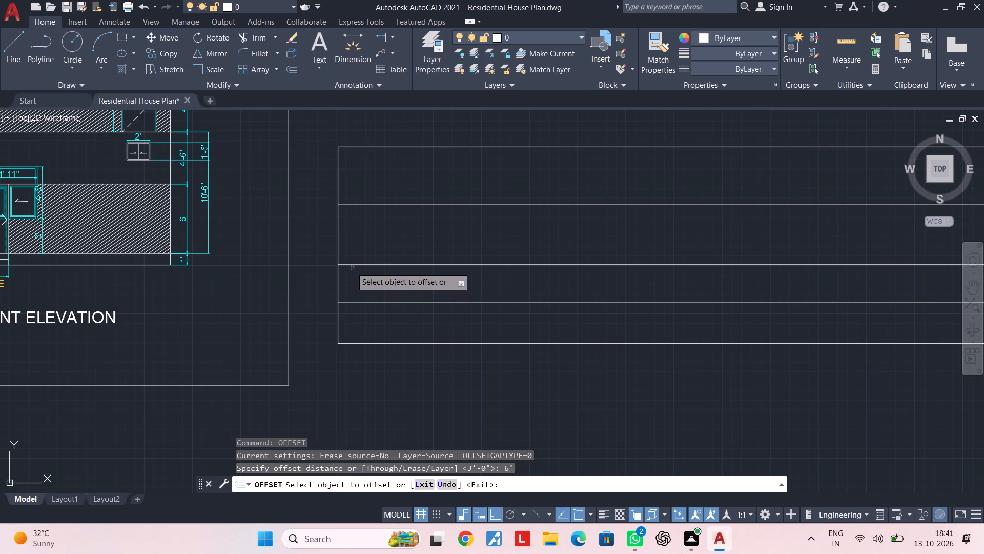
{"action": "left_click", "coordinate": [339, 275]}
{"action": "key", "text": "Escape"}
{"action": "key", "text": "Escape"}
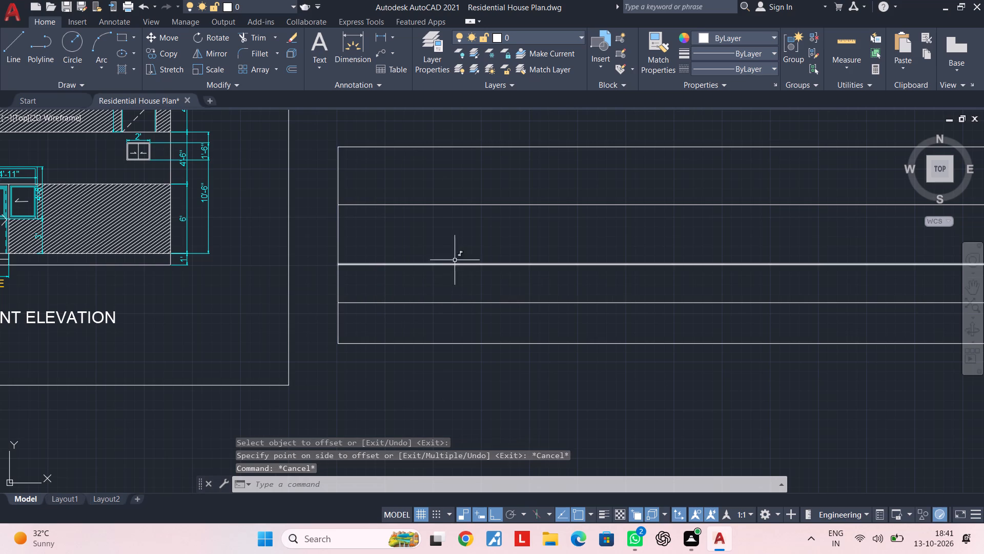
Draw a vertical line from the new table's top edge to its bottom edge to form a narrow first column.
{"action": "type", "text": "L"}
{"action": "key", "text": "space"}
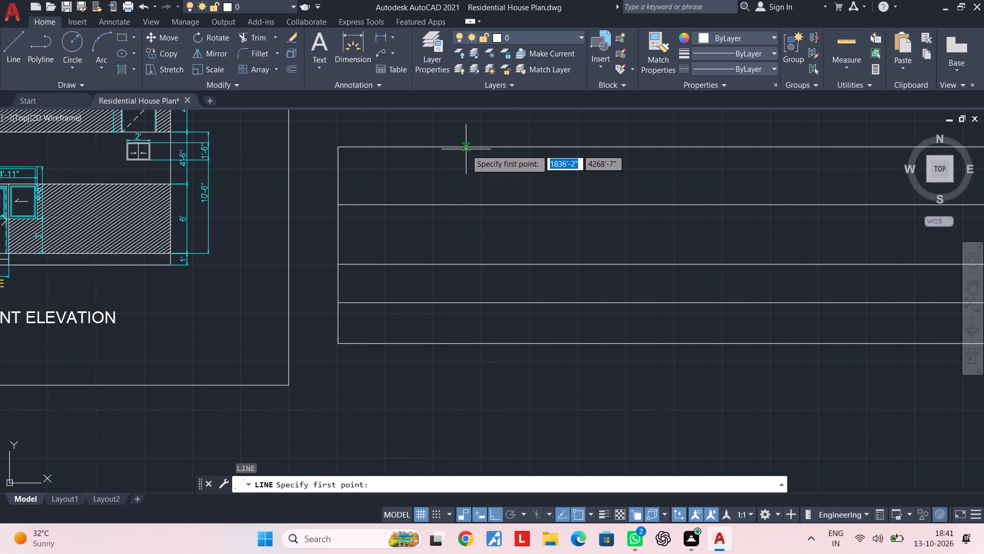
{"action": "left_click", "coordinate": [466, 148]}
{"action": "left_click", "coordinate": [467, 342]}
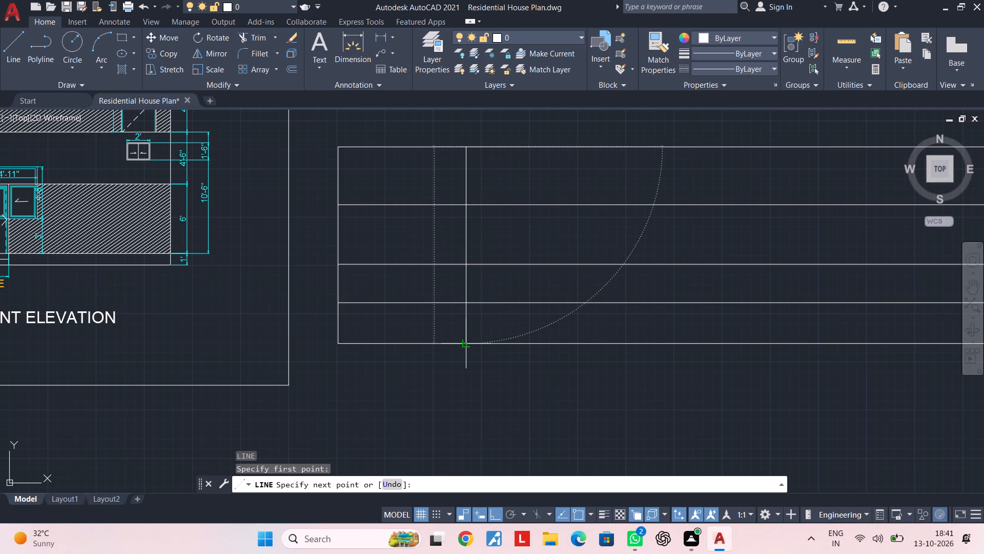
{"action": "scroll", "coordinate": [629, 315], "scroll_direction": "down", "scroll_amount": 2}
{"action": "middle_click_drag", "start_coordinate": [630, 315], "coordinate": [549, 308]}
{"action": "key", "text": "Escape"}
{"action": "key", "text": "Escape"}
Draw two more full-height vertical lines in the new table to divide it into four columns.
{"action": "key", "text": "space"}
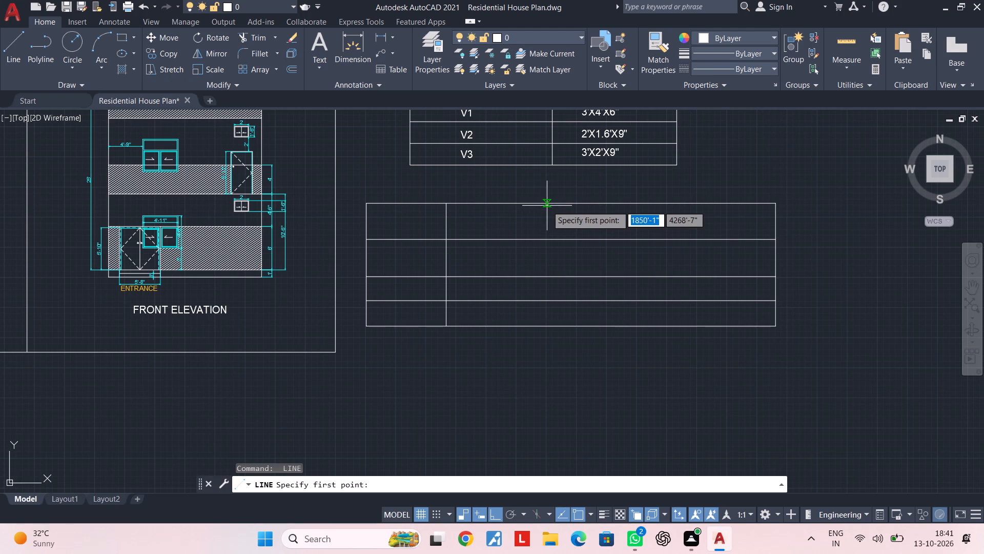
{"action": "left_click", "coordinate": [552, 204]}
{"action": "left_click", "coordinate": [552, 322]}
{"action": "key", "text": "Escape"}
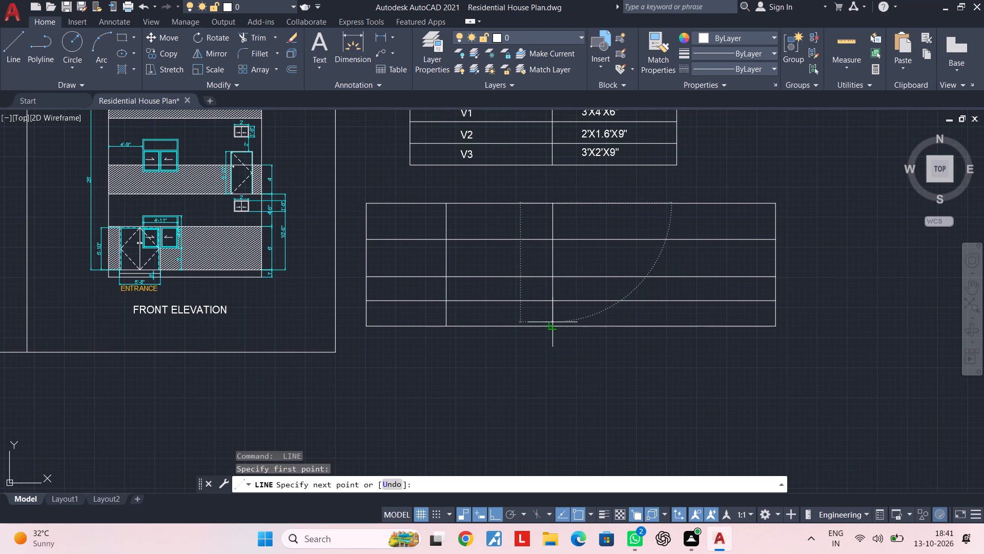
{"action": "middle_click_drag", "start_coordinate": [699, 306], "coordinate": [635, 308]}
{"action": "key", "text": "space"}
{"action": "left_click", "coordinate": [602, 207]}
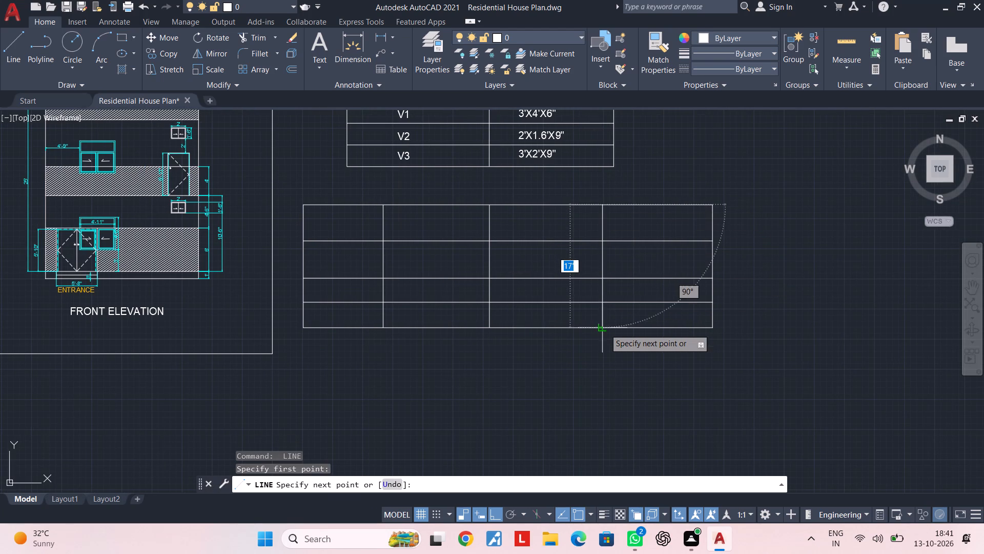
{"action": "left_click", "coordinate": [601, 326]}
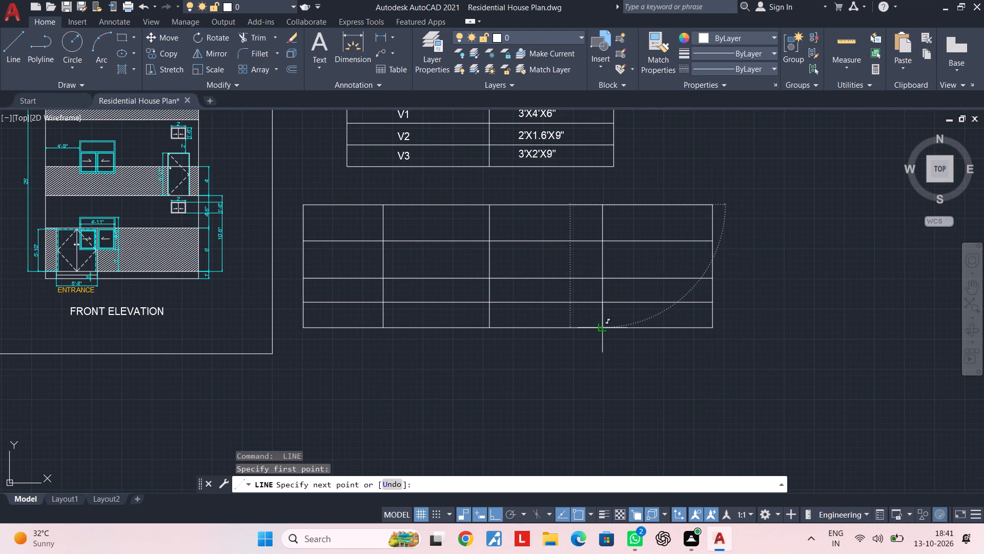
{"action": "key", "text": "Escape"}
{"action": "middle_click_drag", "start_coordinate": [462, 248], "coordinate": [584, 255]}
{"action": "key", "text": "Escape"}
{"action": "key", "text": "Escape"}
{"action": "middle_click_drag", "start_coordinate": [596, 249], "coordinate": [524, 259]}
{"action": "key", "text": "Escape"}
{"action": "key", "text": "Escape"}
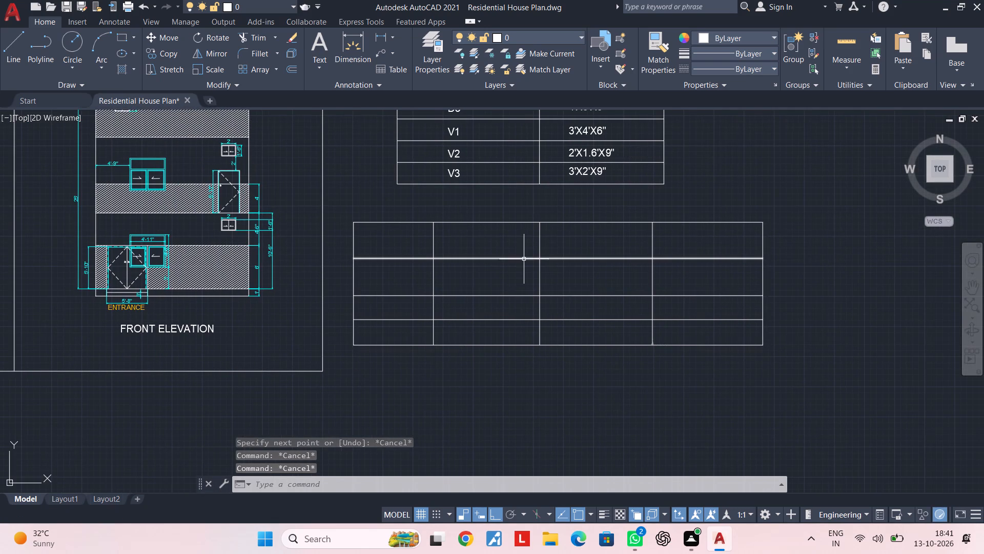
Trim the three vertical divider lines out of the new table's top row to leave a single title cell.
{"action": "key", "text": "t"}
{"action": "key", "text": "r"}
{"action": "key", "text": "space"}
{"action": "left_click", "coordinate": [676, 237]}
{"action": "left_click", "coordinate": [411, 237]}
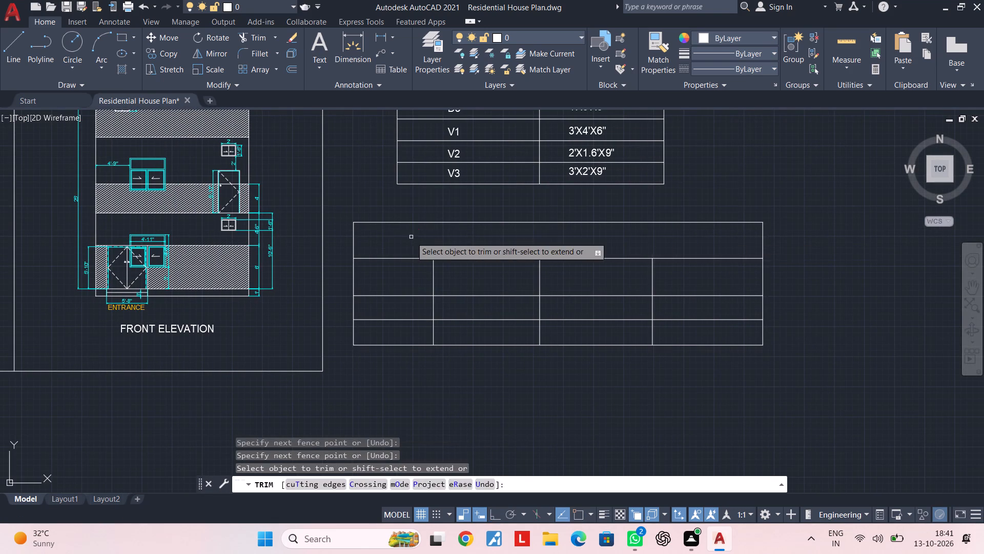
{"action": "key", "text": "Escape"}
{"action": "key", "text": "Escape"}
Copy the DOORS AND VENTILATION DETAILS title from the upper table into the new table's top row.
{"action": "scroll", "coordinate": [529, 248], "scroll_direction": "down", "scroll_amount": 1}
{"action": "middle_click_drag", "start_coordinate": [529, 254], "coordinate": [530, 299]}
{"action": "left_click", "coordinate": [527, 158]}
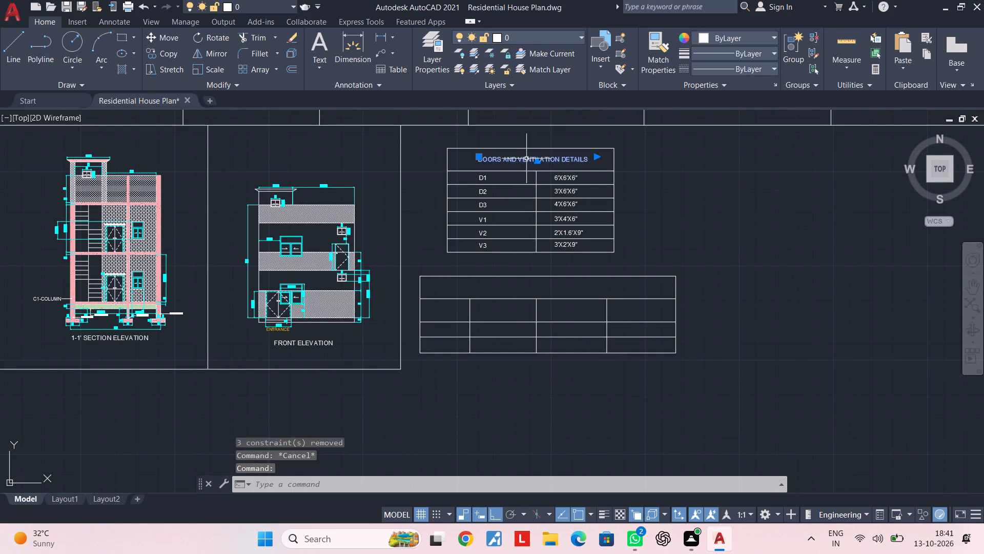
{"action": "key", "text": "c"}
{"action": "key", "text": "o"}
{"action": "key", "text": "space"}
{"action": "left_click", "coordinate": [523, 159]}
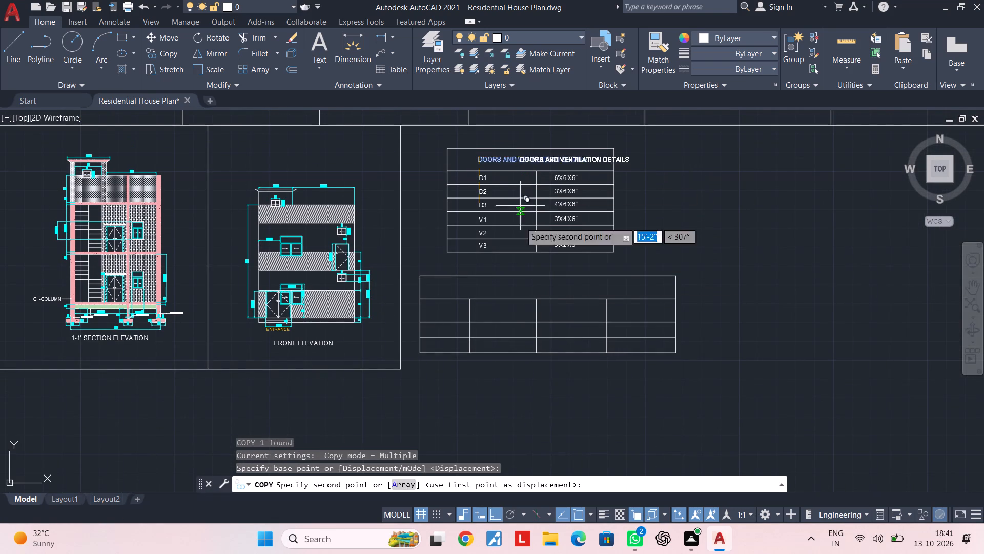
{"action": "scroll", "coordinate": [517, 280], "scroll_direction": "up", "scroll_amount": 2}
{"action": "left_click", "coordinate": [517, 286]}
{"action": "key", "text": "Escape"}
{"action": "key", "text": "Escape"}
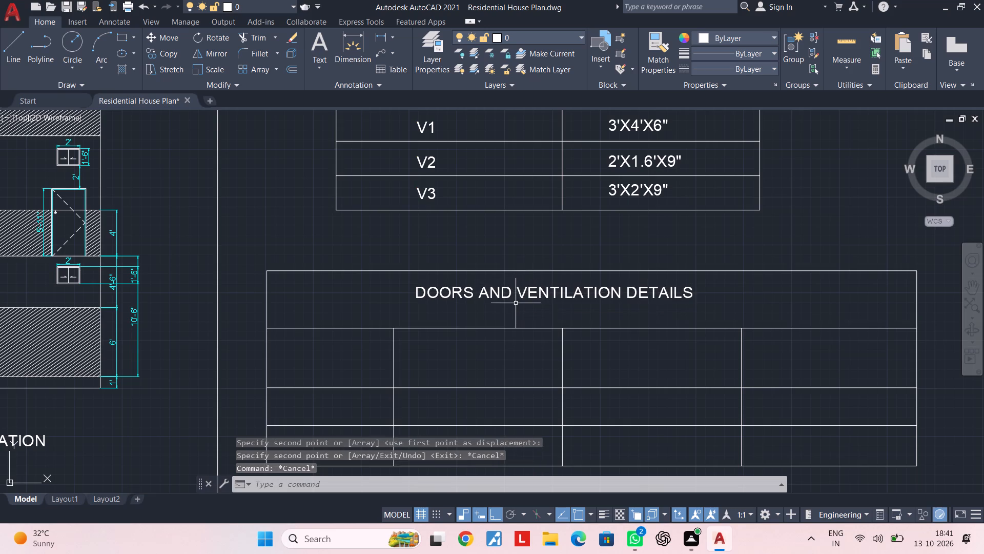
Replace the copied title in the new table's top row with FOOTING SCHEDULES, indented with leading spaces.
{"action": "scroll", "coordinate": [516, 303], "scroll_direction": "up", "scroll_amount": 2}
{"action": "middle_click_drag", "start_coordinate": [504, 303], "coordinate": [539, 296]}
{"action": "double_click", "coordinate": [560, 269]}
{"action": "scroll", "coordinate": [563, 269], "scroll_direction": "down", "scroll_amount": 2}
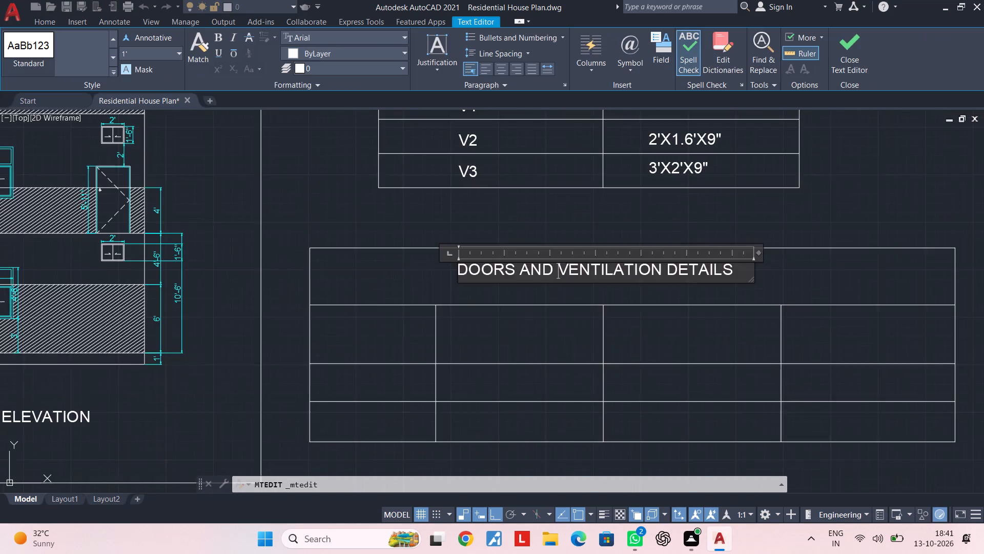
{"action": "middle_click", "coordinate": [568, 270]}
{"action": "scroll", "coordinate": [684, 269], "scroll_direction": "up", "scroll_amount": 2}
{"action": "left_click_drag", "start_coordinate": [815, 265], "coordinate": [232, 278]}
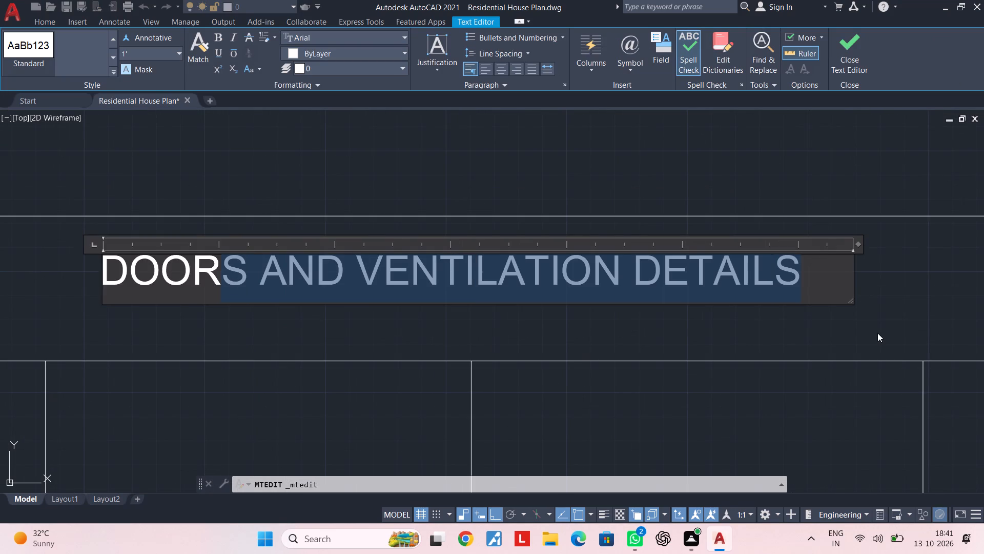
{"action": "key", "text": "BackSpace"}
{"action": "key", "text": "BackSpace"}
{"action": "key", "text": "BackSpace"}
{"action": "key", "text": "BackSpace"}
{"action": "key", "text": "BackSpace"}
{"action": "key", "text": "BackSpace"}
{"action": "key", "text": "BackSpace"}
{"action": "key", "text": "BackSpace"}
{"action": "key", "text": "BackSpace"}
{"action": "key", "text": "space"}
{"action": "key", "text": "space"}
{"action": "key", "text": "space"}
{"action": "key", "text": "space"}
{"action": "key", "text": "space"}
{"action": "key", "text": "space"}
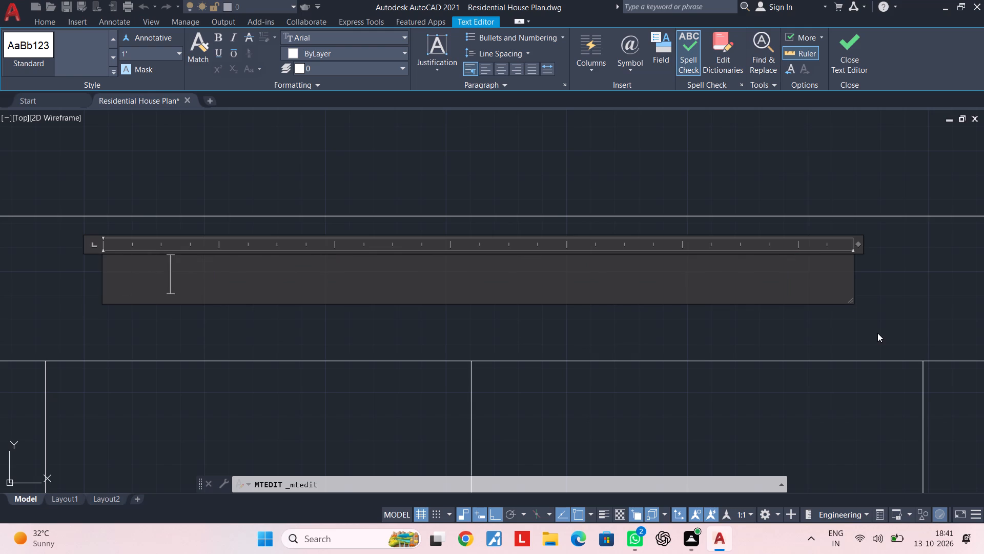
{"action": "key", "text": "space"}
{"action": "key", "text": "space"}
{"action": "type", "text": "FOOTING"}
{"action": "key", "text": "space"}
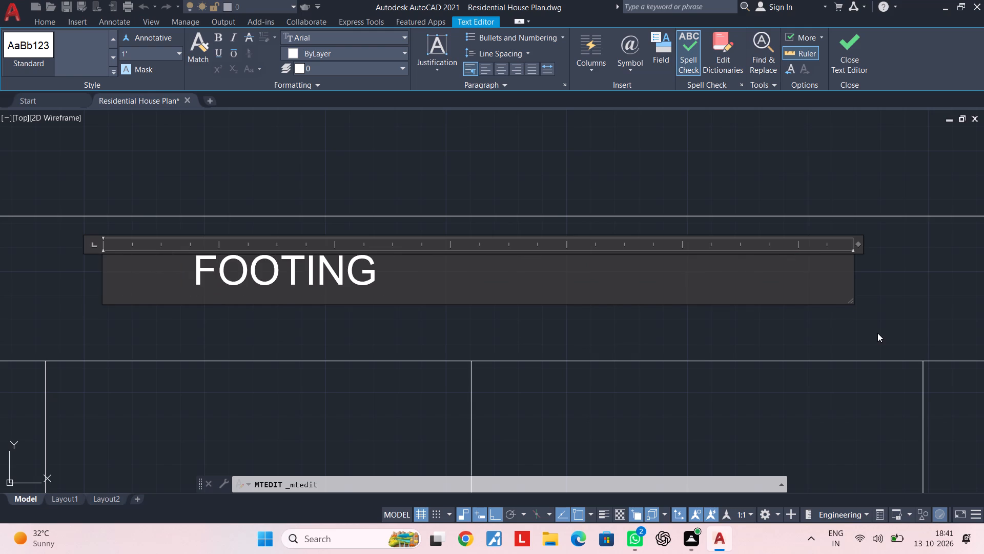
{"action": "key", "text": "s"}
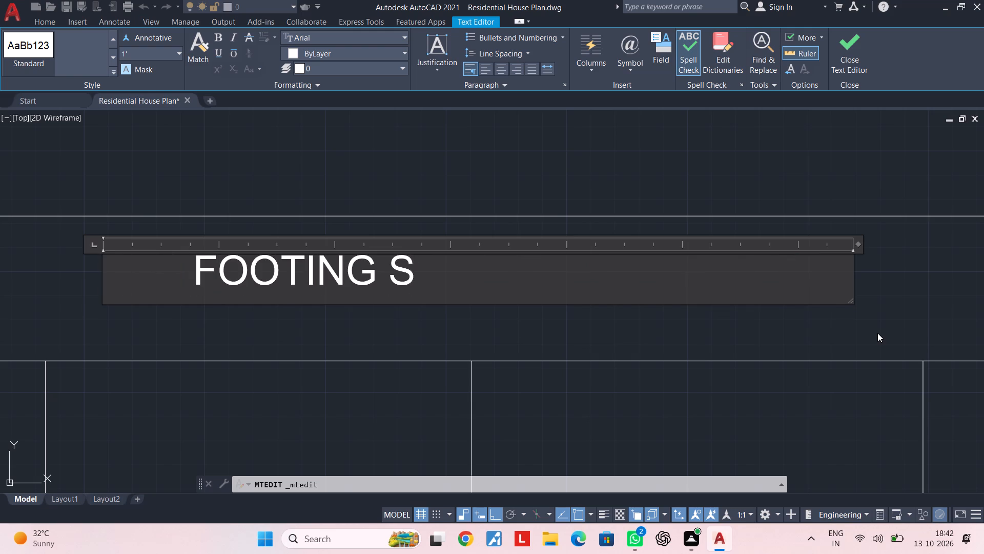
{"action": "type", "text": "CHED"}
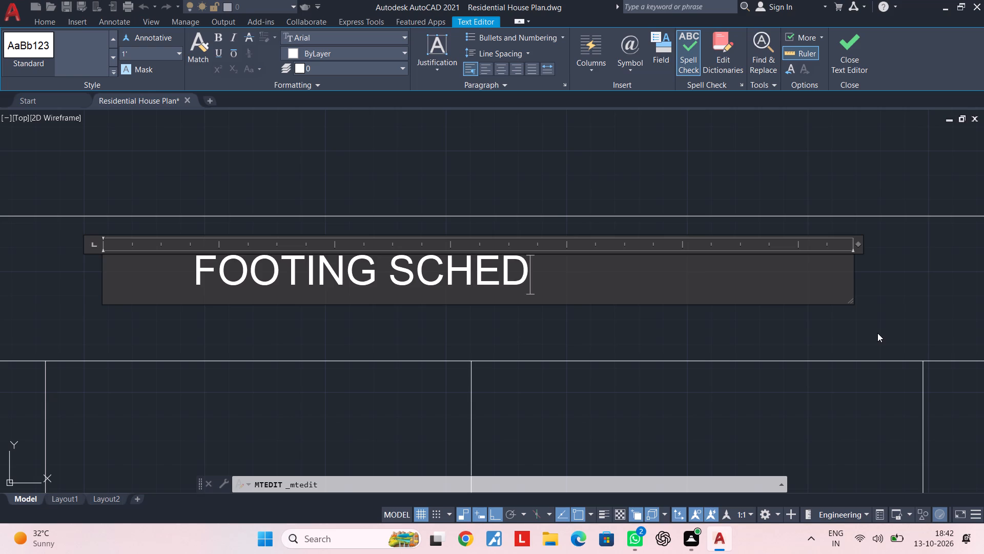
{"action": "type", "text": "ULES"}
{"action": "left_click", "coordinate": [737, 342]}
Copy the D1 label from the doors table into the first header cell below the FOOTING SCHEDULES title.
{"action": "scroll", "coordinate": [737, 342], "scroll_direction": "down", "scroll_amount": 2}
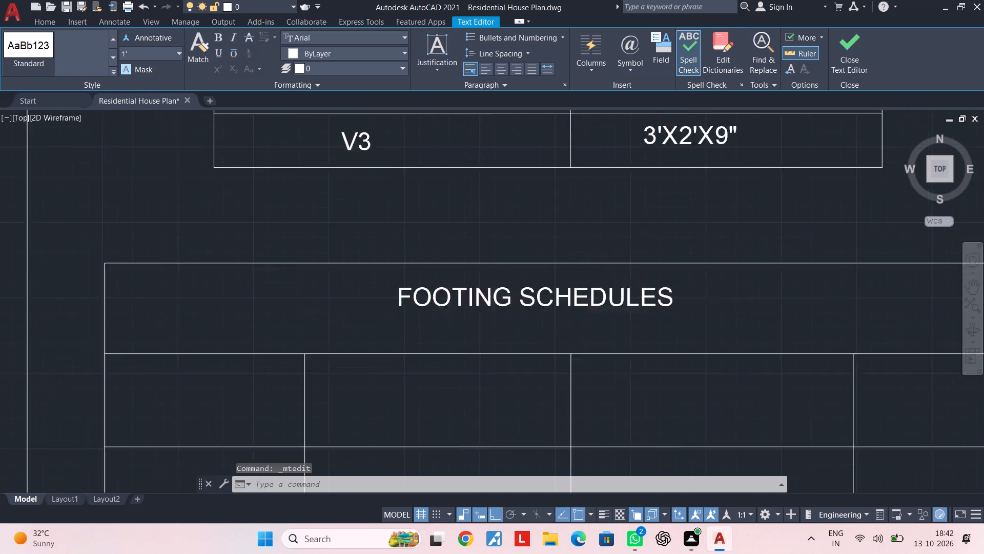
{"action": "scroll", "coordinate": [737, 342], "scroll_direction": "down", "scroll_amount": 1}
{"action": "middle_click_drag", "start_coordinate": [737, 342], "coordinate": [721, 301]}
{"action": "middle_click_drag", "start_coordinate": [707, 315], "coordinate": [665, 291]}
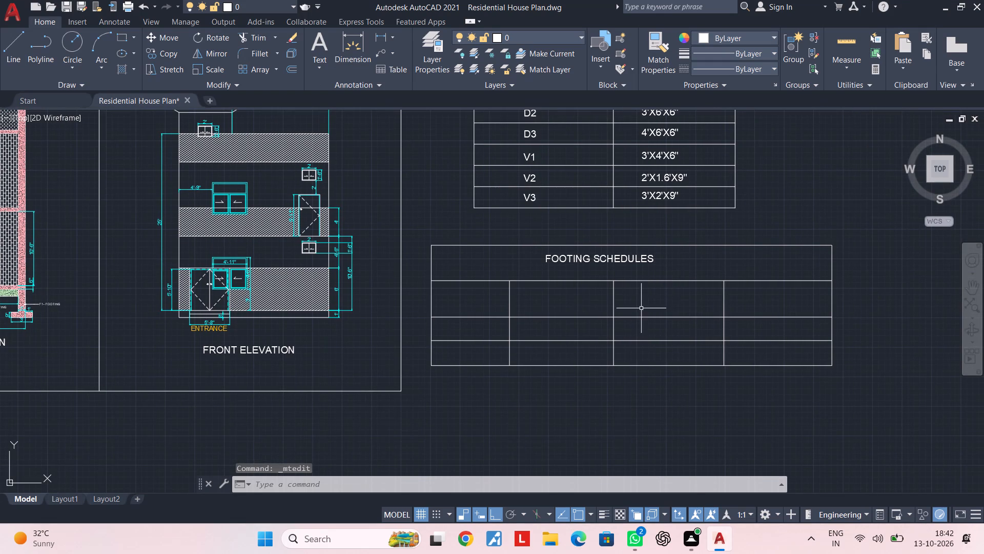
{"action": "middle_click_drag", "start_coordinate": [641, 308], "coordinate": [721, 295]}
{"action": "middle_click_drag", "start_coordinate": [604, 242], "coordinate": [558, 301]}
{"action": "middle_click_drag", "start_coordinate": [575, 221], "coordinate": [552, 304]}
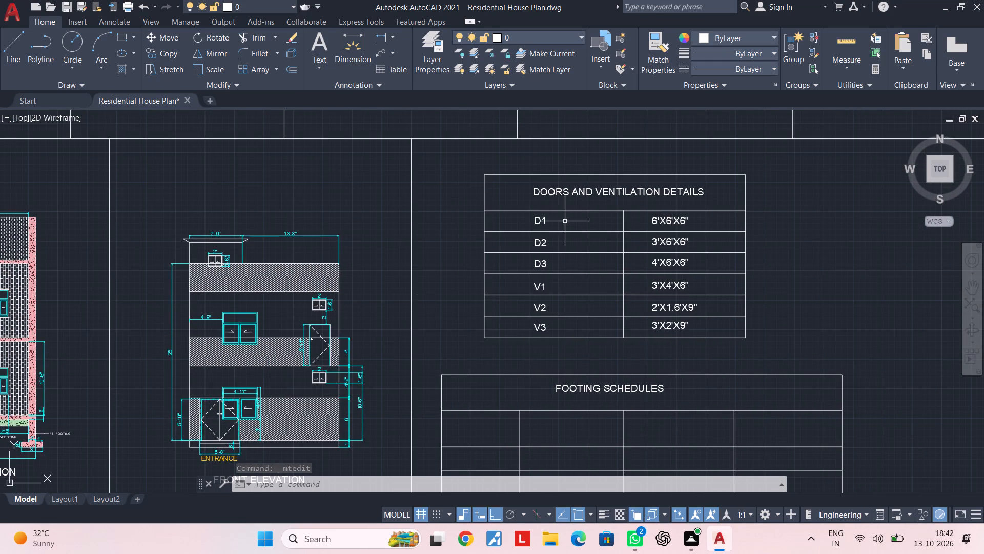
{"action": "left_click", "coordinate": [547, 217]}
{"action": "key", "text": "Escape"}
{"action": "left_click", "coordinate": [541, 220]}
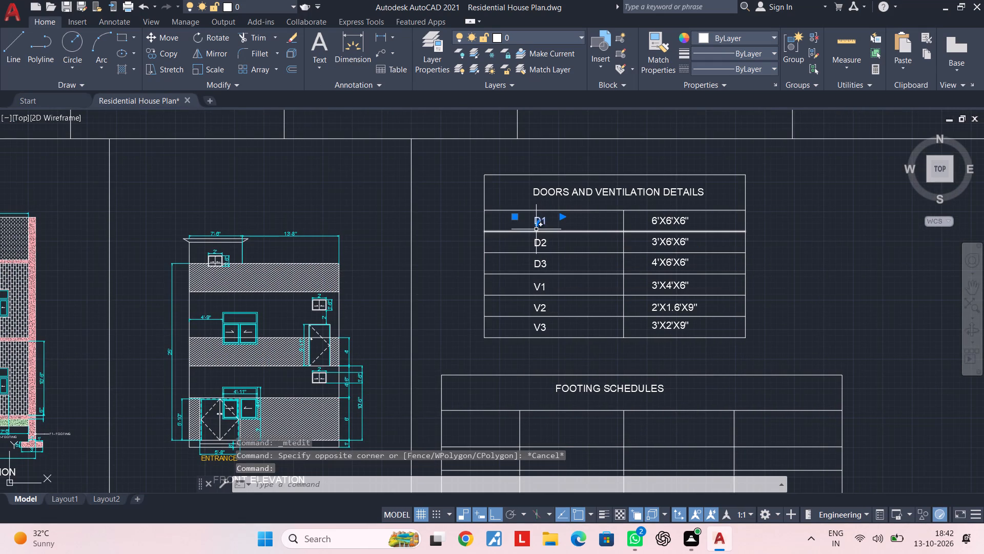
{"action": "key", "text": "c"}
{"action": "key", "text": "o"}
{"action": "key", "text": "space"}
{"action": "left_click", "coordinate": [541, 224]}
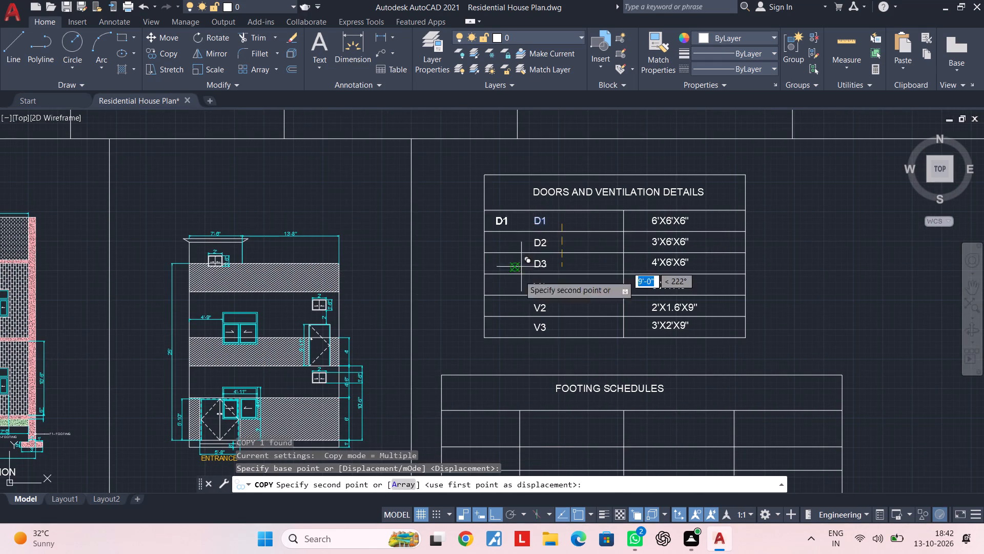
{"action": "middle_click_drag", "start_coordinate": [517, 323], "coordinate": [524, 208]}
{"action": "left_click", "coordinate": [500, 508]}
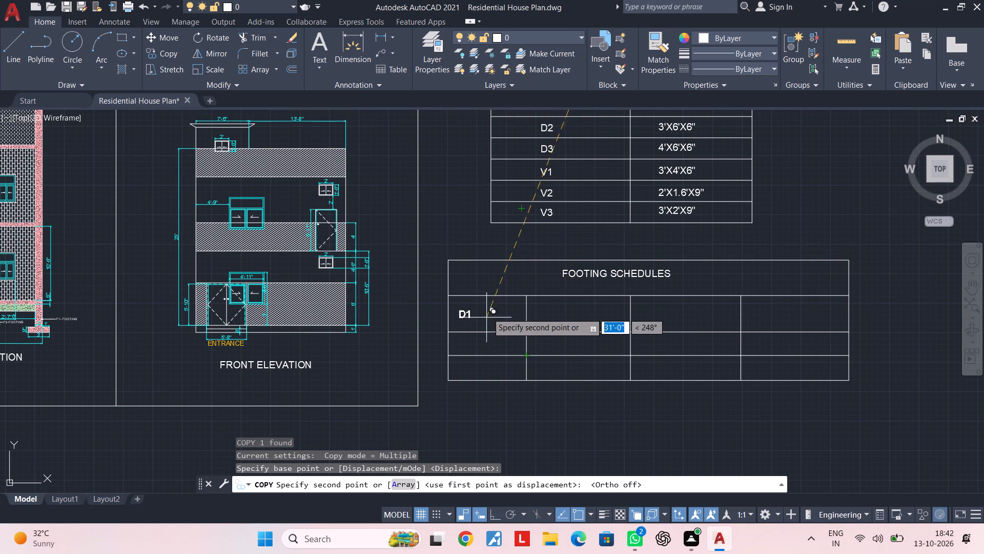
{"action": "scroll", "coordinate": [491, 309], "scroll_direction": "up", "scroll_amount": 1}
{"action": "left_click", "coordinate": [512, 329]}
{"action": "scroll", "coordinate": [489, 329], "scroll_direction": "up", "scroll_amount": 2}
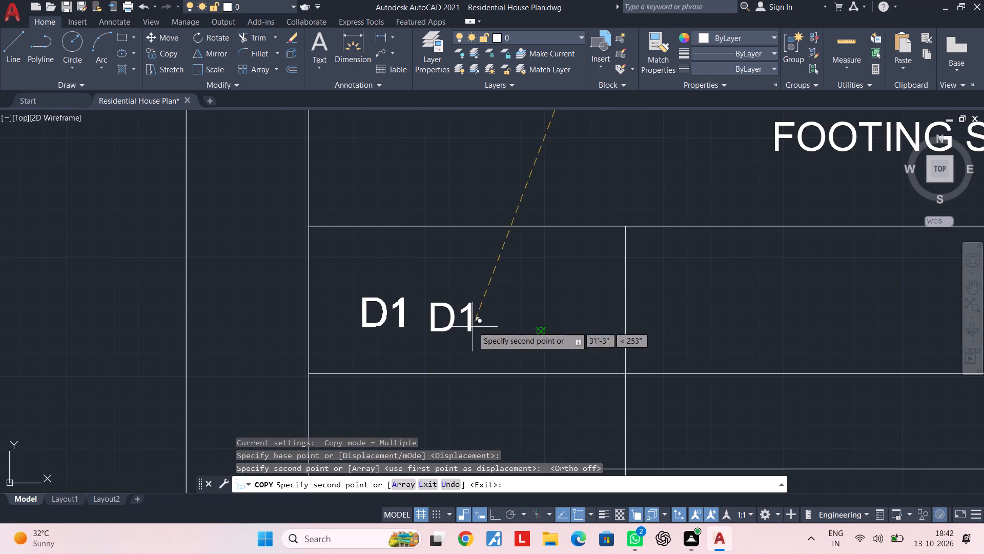
{"action": "key", "text": "Escape"}
{"action": "key", "text": "Escape"}
Change the copied D1 label in the first header cell to S.NO.
{"action": "double_click", "coordinate": [471, 322]}
{"action": "key", "text": "BackSpace"}
{"action": "key", "text": "BackSpace"}
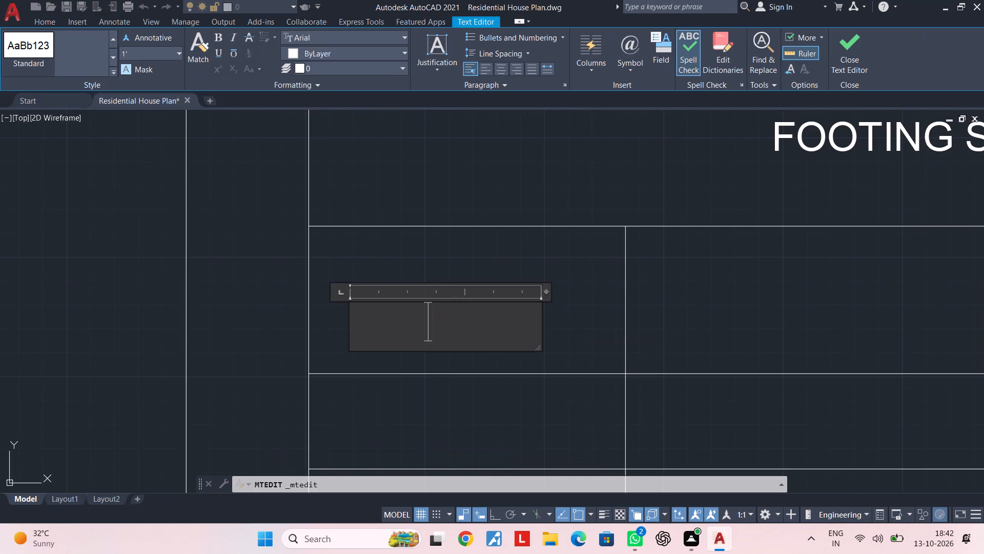
{"action": "key", "text": "BackSpace"}
{"action": "key", "text": "BackSpace"}
{"action": "key", "text": "s"}
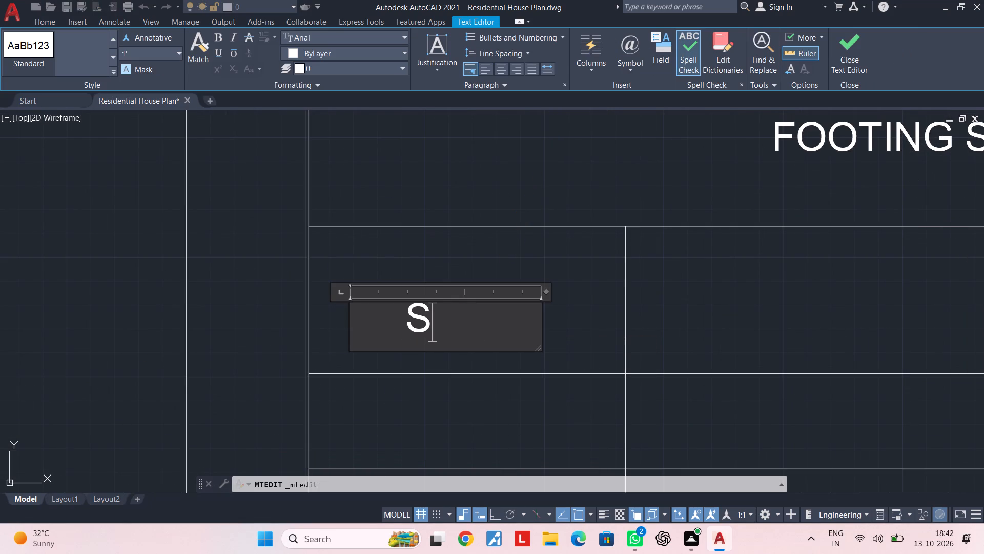
{"action": "type", "text": ".N"}
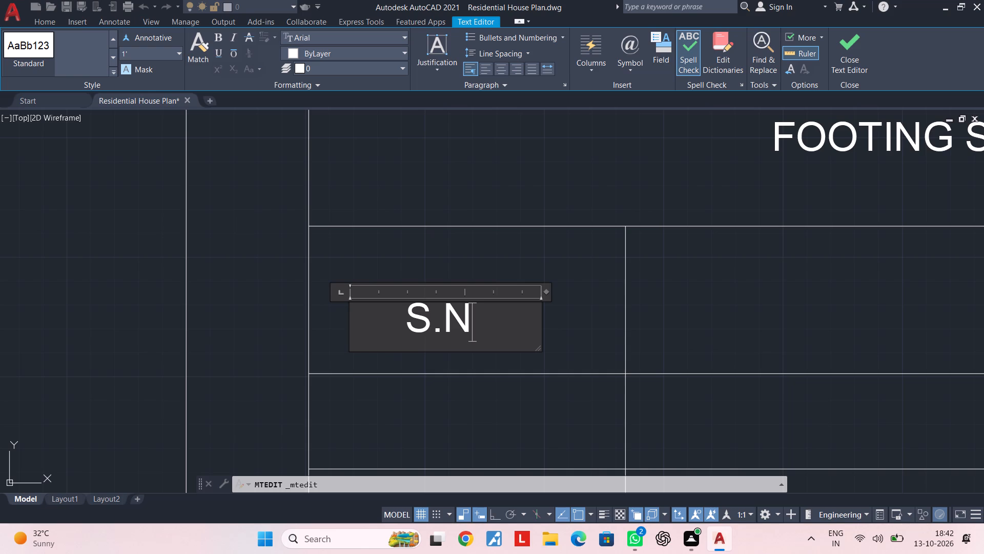
{"action": "key", "text": "o"}
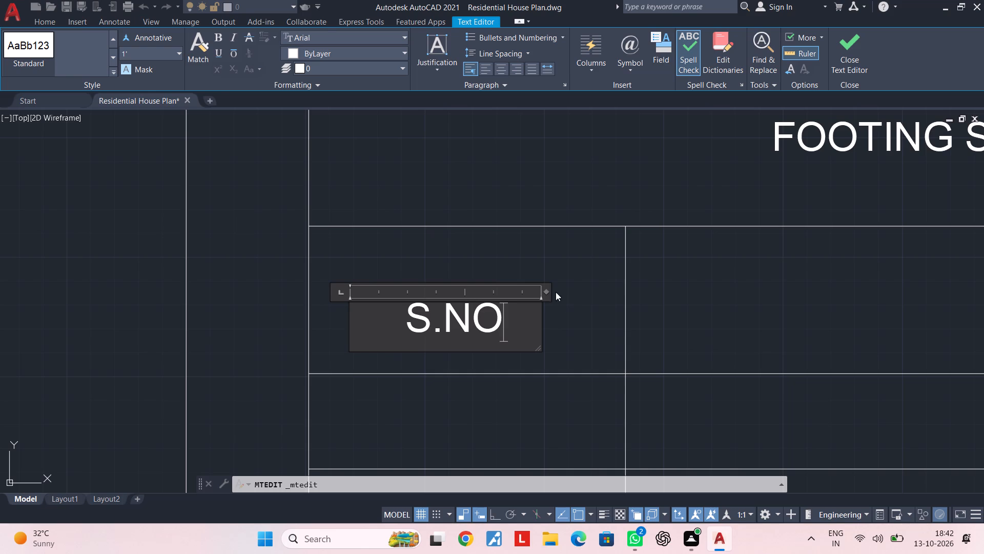
{"action": "left_click", "coordinate": [556, 292]}
Copy the S.NO label with Ortho on into the other three columns of the FOOTING SCHEDULES table.
{"action": "scroll", "coordinate": [582, 299], "scroll_direction": "down", "scroll_amount": 3}
{"action": "middle_click_drag", "start_coordinate": [583, 299], "coordinate": [379, 297]}
{"action": "key", "text": "Escape"}
{"action": "key", "text": "Escape"}
{"action": "left_click", "coordinate": [356, 301]}
{"action": "type", "text": "CO"}
{"action": "key", "text": "space"}
{"action": "left_click", "coordinate": [354, 301]}
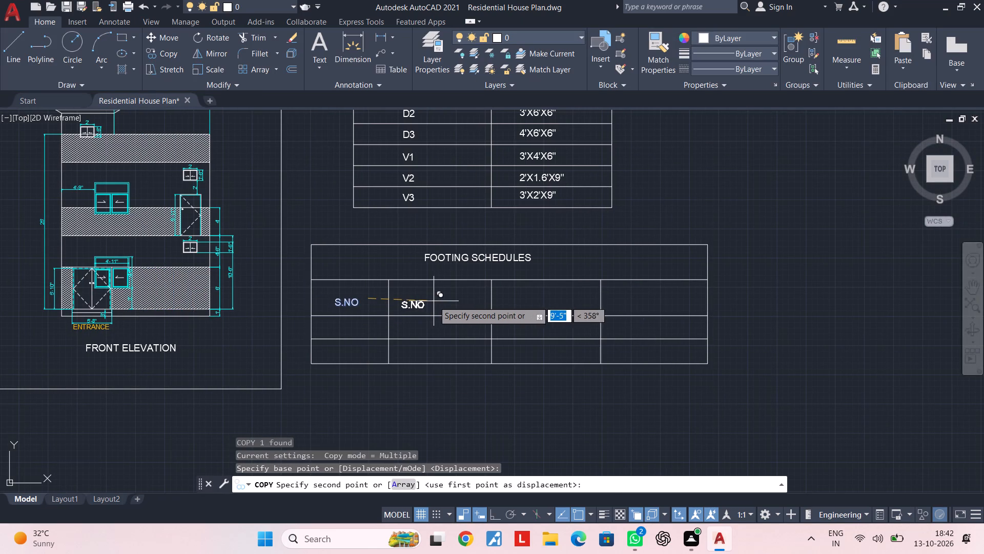
{"action": "left_click", "coordinate": [499, 513]}
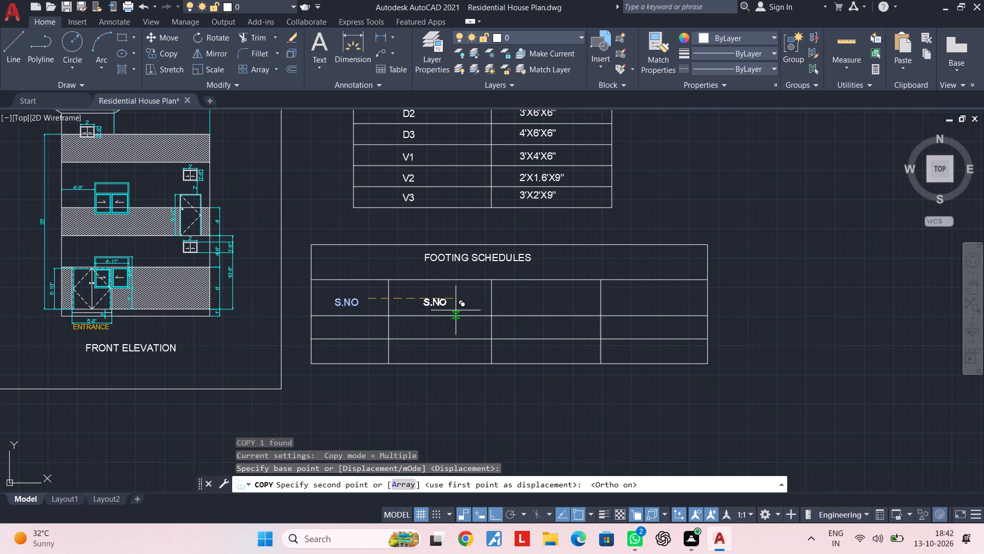
{"action": "left_click", "coordinate": [456, 310]}
{"action": "left_click", "coordinate": [562, 303]}
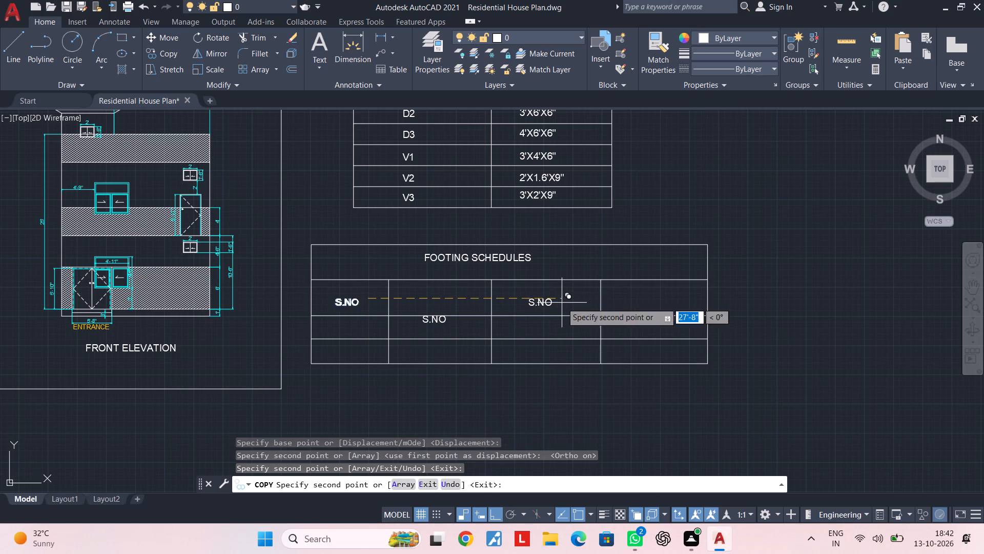
{"action": "left_click", "coordinate": [676, 303]}
{"action": "key", "text": "Escape"}
{"action": "key", "text": "Escape"}
Move the second column's S.NO label straight up about 4'-1" into the upper part of its header cell.
{"action": "scroll", "coordinate": [445, 322], "scroll_direction": "up", "scroll_amount": 1}
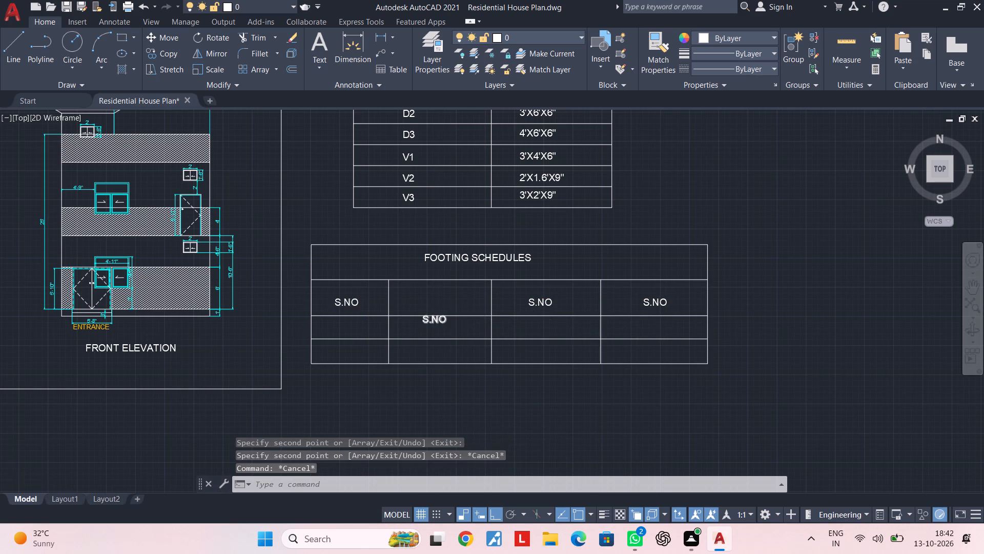
{"action": "left_click", "coordinate": [442, 320]}
{"action": "type", "text": "M"}
{"action": "key", "text": "space"}
{"action": "left_click", "coordinate": [442, 320]}
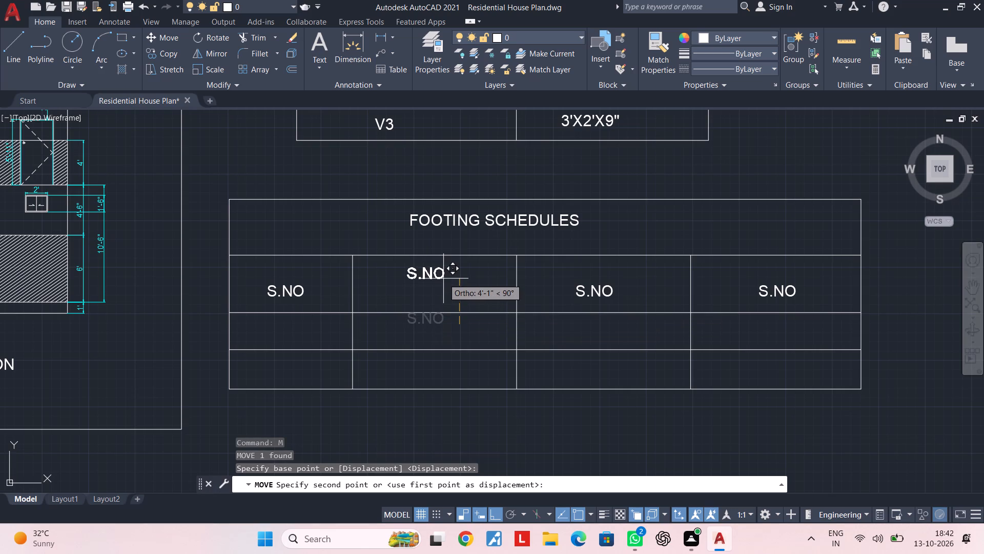
{"action": "left_click", "coordinate": [443, 279]}
{"action": "key", "text": "Escape"}
Widen the second column's header text box and replace its text with SIZE OF FOOTING on two lines.
{"action": "double_click", "coordinate": [431, 278]}
{"action": "scroll", "coordinate": [435, 277], "scroll_direction": "up", "scroll_amount": 1}
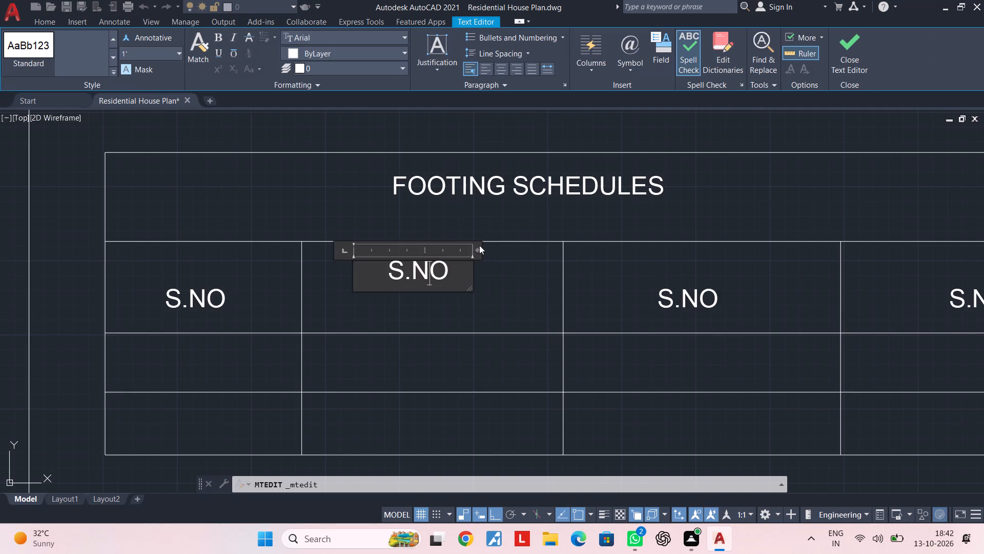
{"action": "left_click_drag", "start_coordinate": [475, 248], "coordinate": [543, 248]}
{"action": "left_click", "coordinate": [483, 267]}
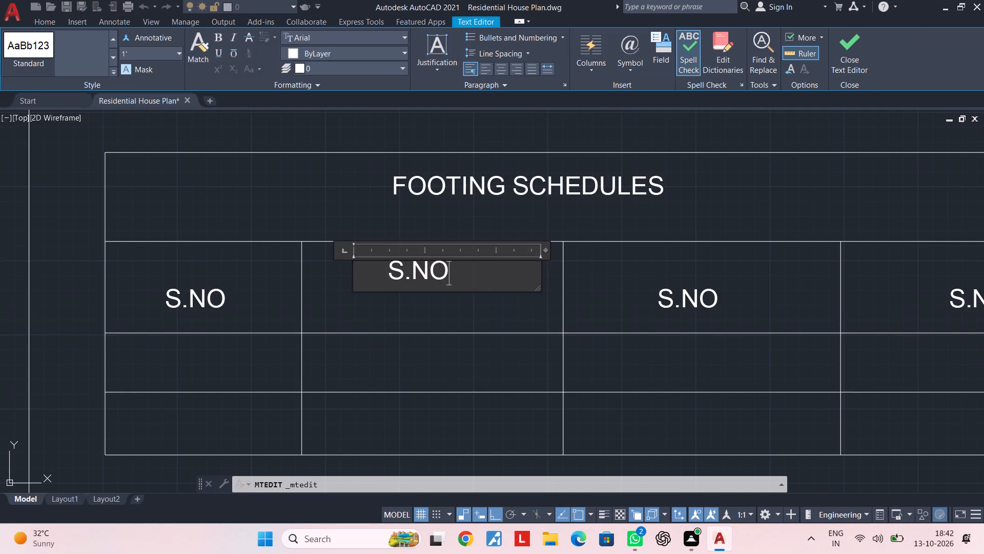
{"action": "key", "text": "BackSpace"}
{"action": "key", "text": "BackSpace"}
{"action": "key", "text": "BackSpace"}
{"action": "key", "text": "BackSpace"}
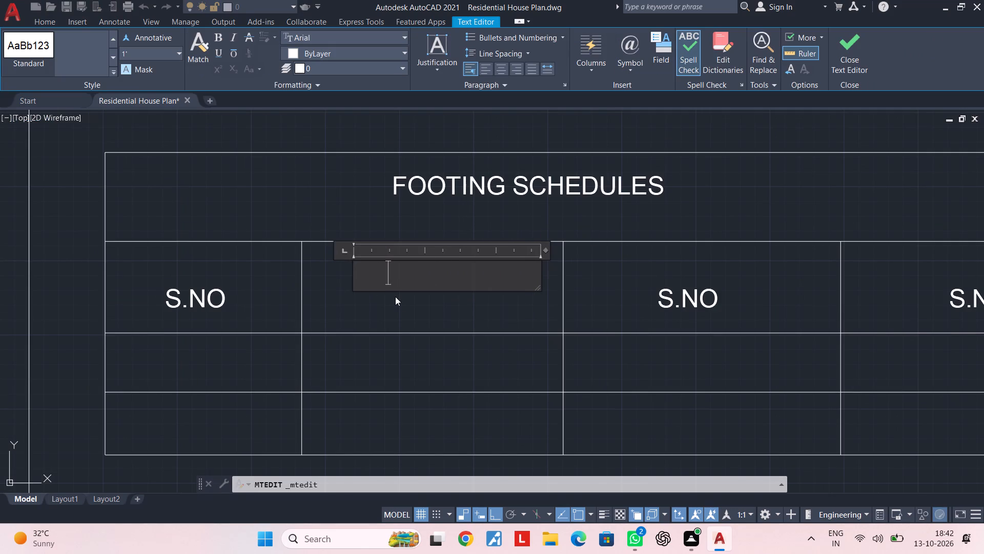
{"action": "key", "text": "BackSpace"}
{"action": "type", "text": "SI"}
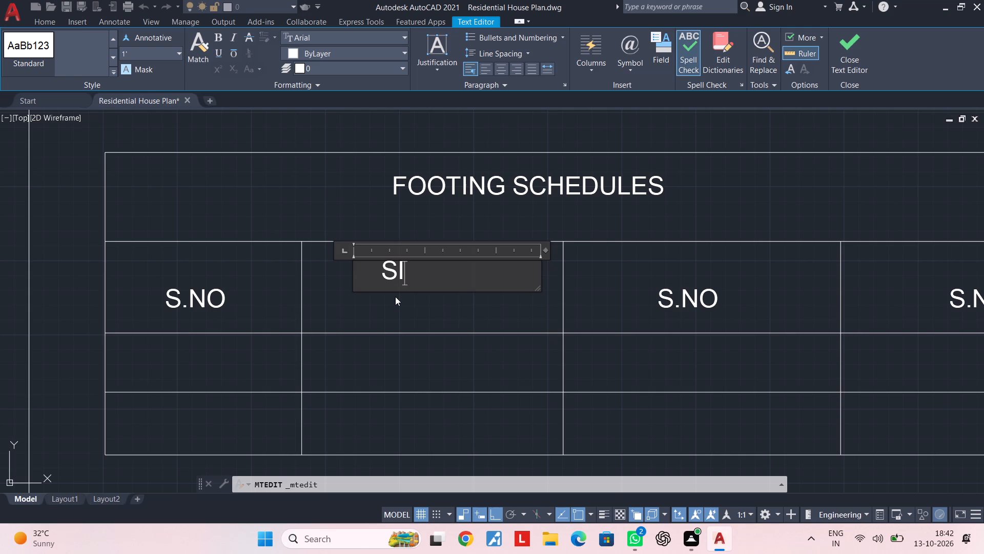
{"action": "type", "text": "ZE"}
{"action": "key", "text": "space"}
{"action": "type", "text": "OF"}
{"action": "key", "text": "space"}
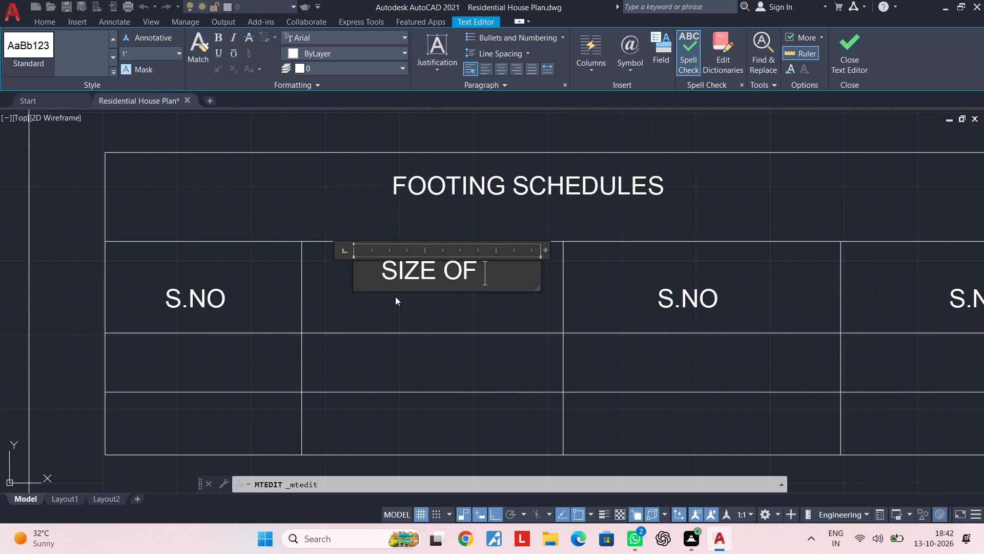
{"action": "key", "text": "Return"}
{"action": "key", "text": "space"}
{"action": "key", "text": "space"}
{"action": "type", "text": "FOOTING"}
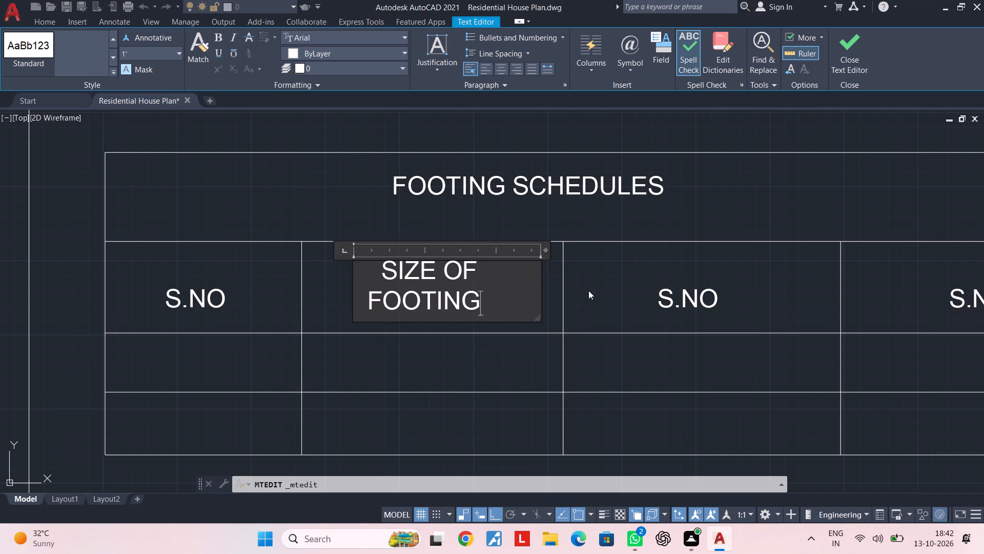
{"action": "left_click", "coordinate": [623, 290]}
Replace the third column's header text with RENIFORCEMENT / IN X DIRECTION on two lines and widen its text box to fit.
{"action": "middle_click_drag", "start_coordinate": [623, 290], "coordinate": [478, 289]}
{"action": "double_click", "coordinate": [552, 303]}
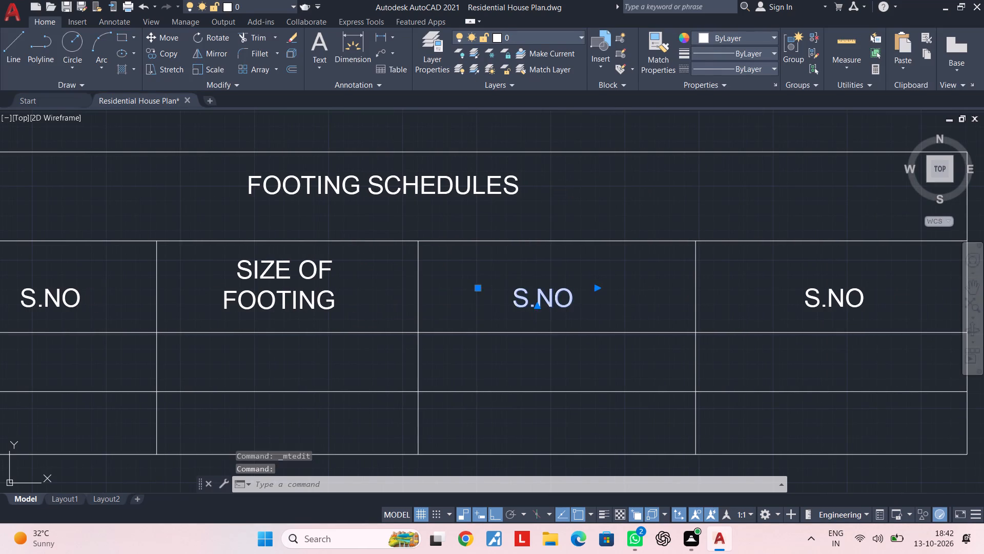
{"action": "left_click", "coordinate": [571, 301]}
{"action": "left_click_drag", "start_coordinate": [580, 299], "coordinate": [503, 299]}
{"action": "key", "text": "BackSpace"}
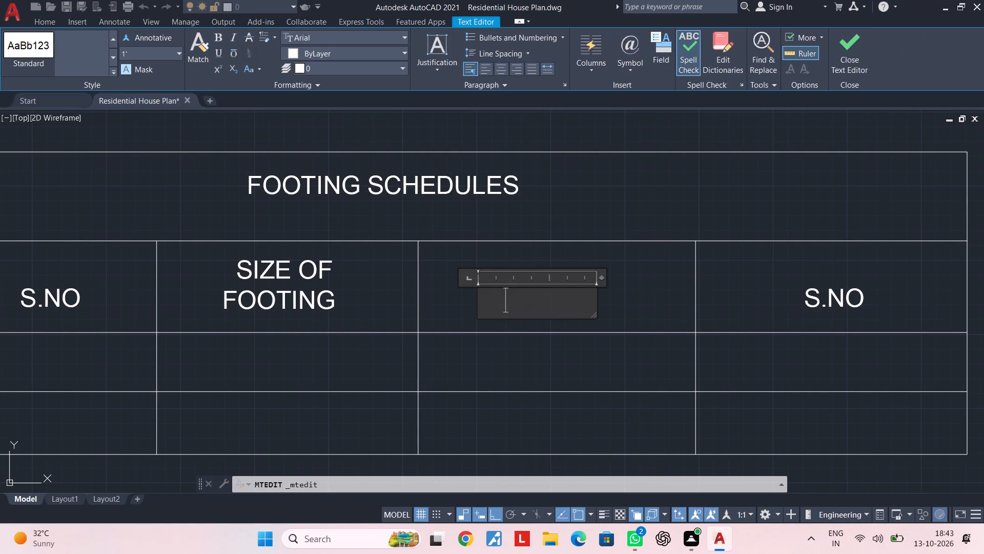
{"action": "key", "text": "BackSpace"}
{"action": "key", "text": "BackSpace"}
{"action": "key", "text": "BackSpace"}
{"action": "key", "text": "BackSpace"}
{"action": "key", "text": "BackSpace"}
{"action": "type", "text": "RENI"}
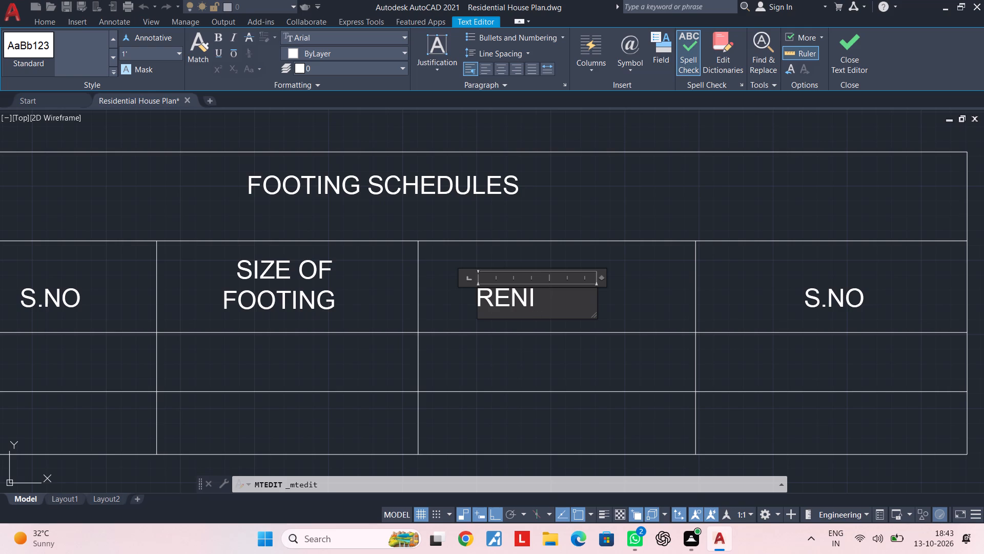
{"action": "type", "text": "FOR"}
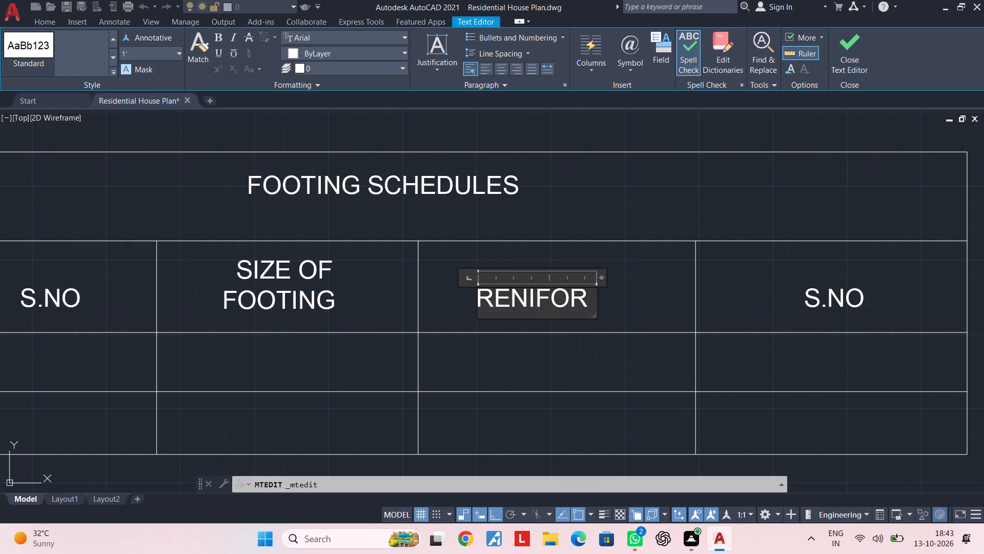
{"action": "type", "text": "CEMENT"}
{"action": "key", "text": "space"}
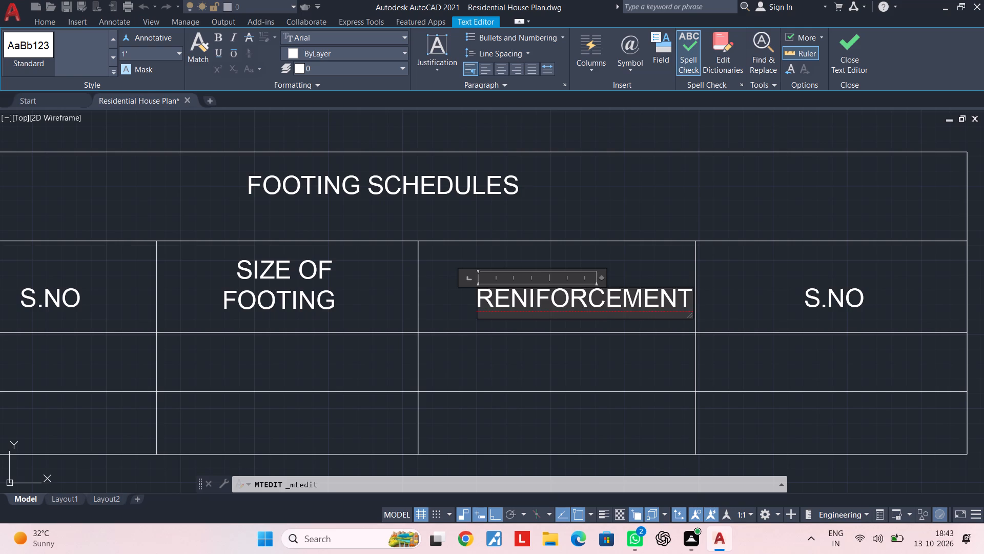
{"action": "key", "text": "Return"}
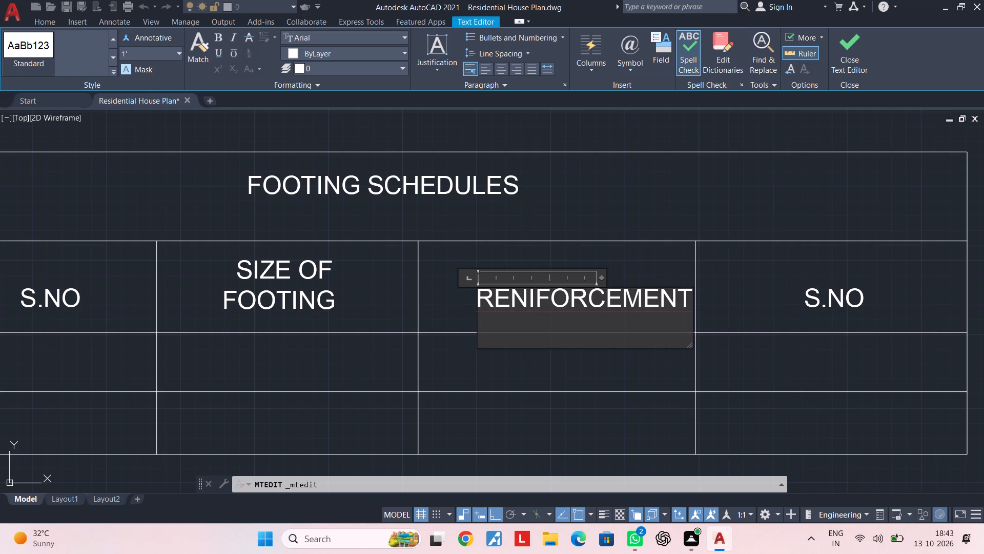
{"action": "type", "text": "IN"}
{"action": "key", "text": "space"}
{"action": "type", "text": "X"}
{"action": "key", "text": "space"}
{"action": "type", "text": "DIRECTION"}
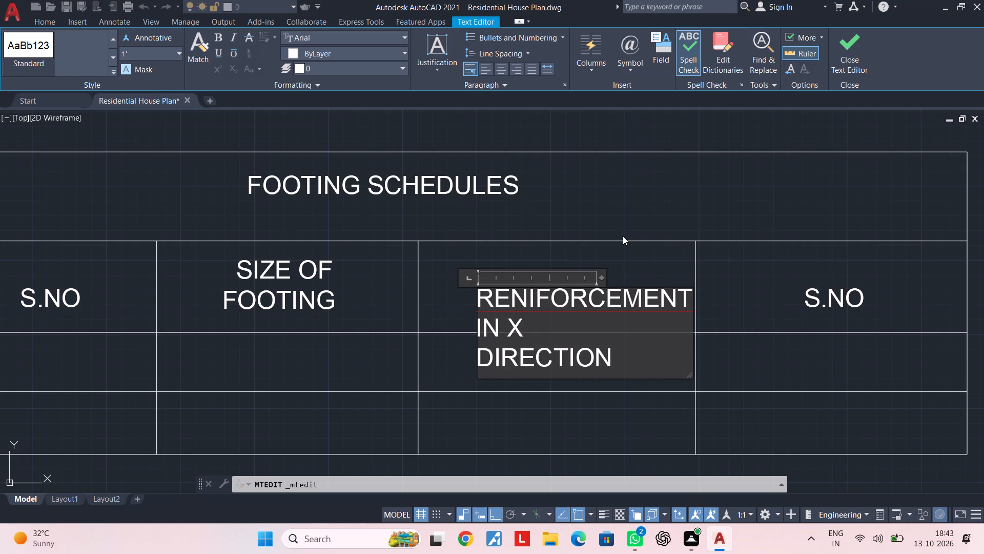
{"action": "left_click_drag", "start_coordinate": [604, 275], "coordinate": [701, 275]}
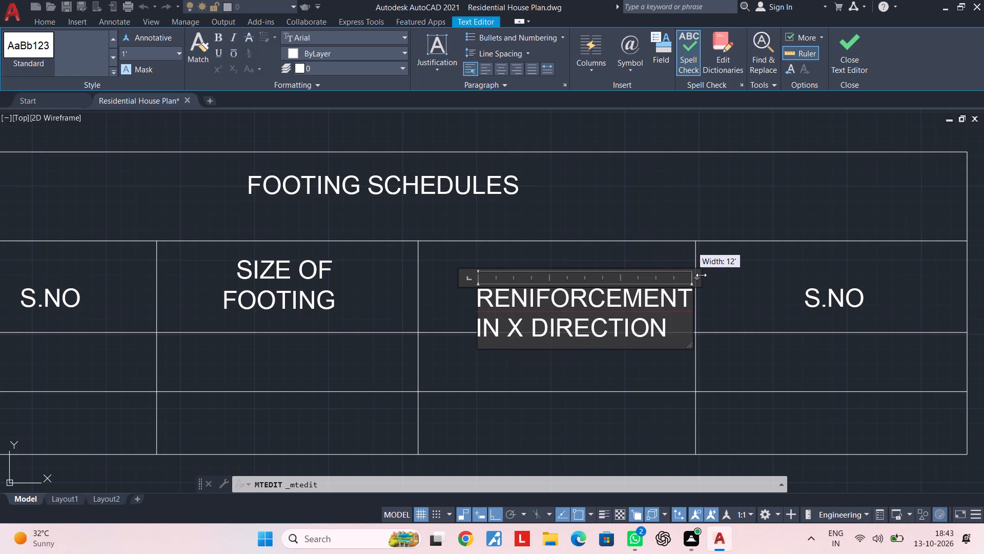
{"action": "left_click_drag", "start_coordinate": [701, 275], "coordinate": [719, 275]}
{"action": "left_click", "coordinate": [755, 277]}
{"action": "key", "text": "Escape"}
Move the RENIFORCEMENT IN X DIRECTION text up and to the left, with Ortho off, so it sits inside its header cell.
{"action": "left_click", "coordinate": [599, 292]}
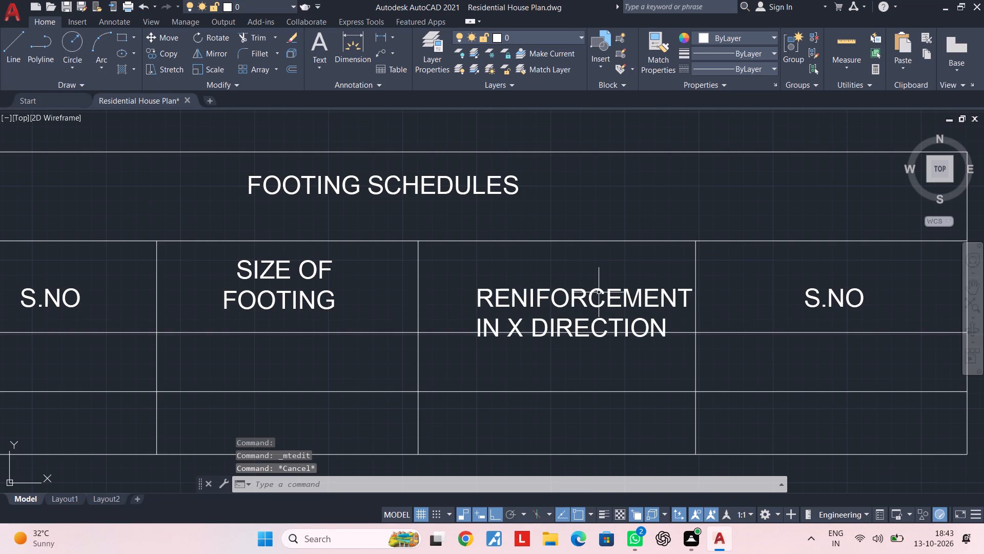
{"action": "type", "text": "M"}
{"action": "key", "text": "space"}
{"action": "left_click", "coordinate": [597, 295]}
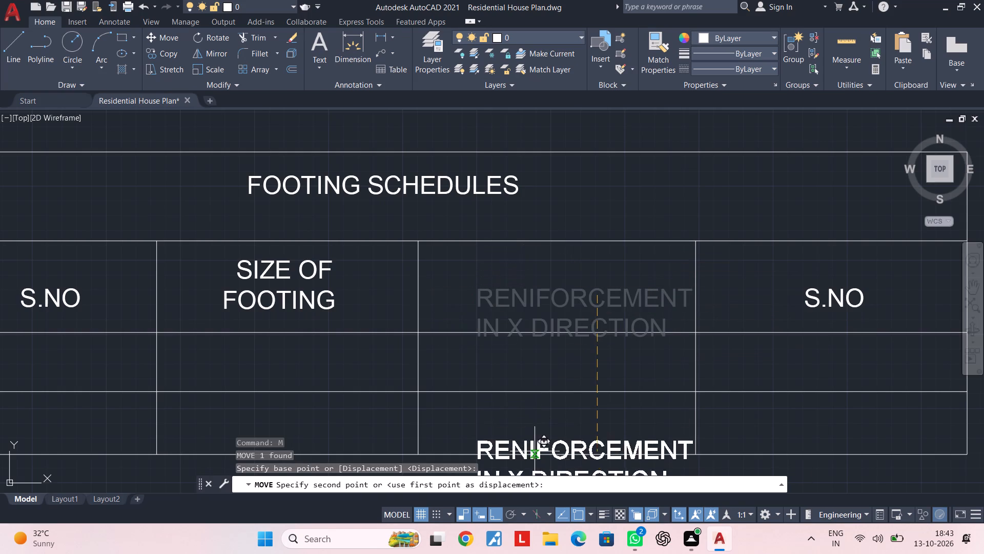
{"action": "left_click", "coordinate": [494, 510]}
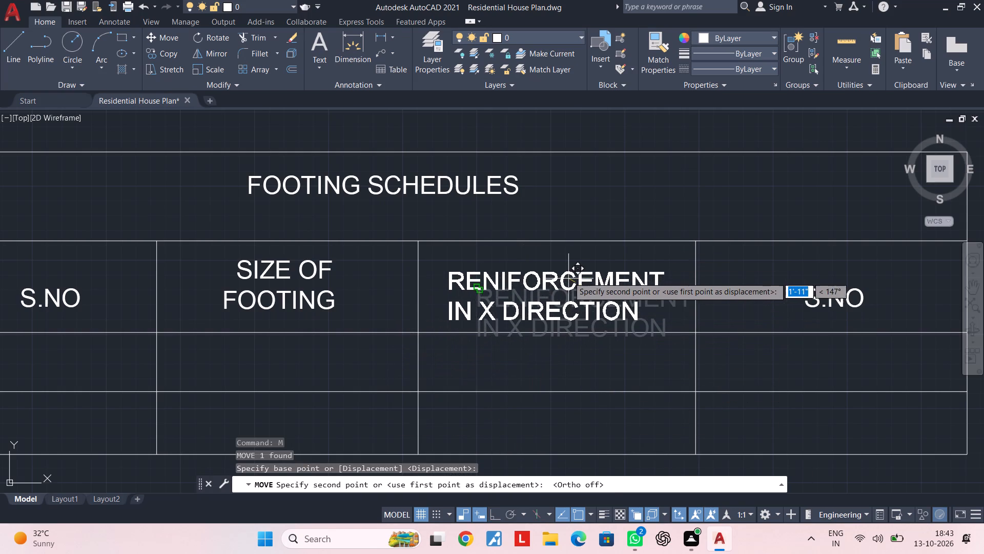
{"action": "left_click", "coordinate": [566, 268]}
{"action": "key", "text": "Escape"}
{"action": "scroll", "coordinate": [599, 282], "scroll_direction": "down", "scroll_amount": 2}
{"action": "middle_click_drag", "start_coordinate": [601, 283], "coordinate": [529, 282]}
{"action": "key", "text": "Escape"}
{"action": "key", "text": "Escape"}
{"action": "key", "text": "Escape"}
Delete the S.NO label from the fourth column's header cell.
{"action": "scroll", "coordinate": [624, 290], "scroll_direction": "up", "scroll_amount": 1}
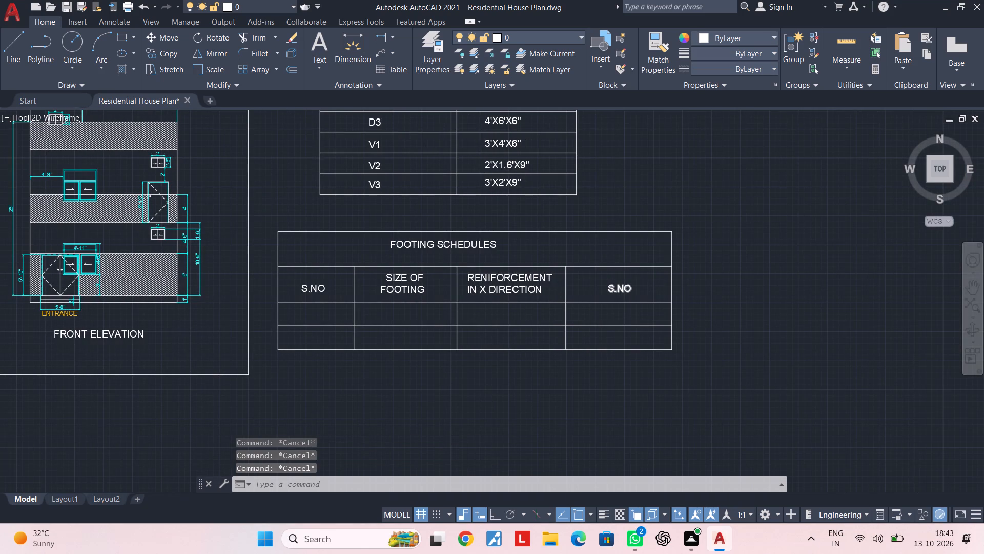
{"action": "left_click", "coordinate": [624, 287]}
{"action": "key", "text": "Delete"}
Copy the RENIFORCEMENT IN X DIRECTION text into the empty fourth header cell.
{"action": "left_click", "coordinate": [471, 285]}
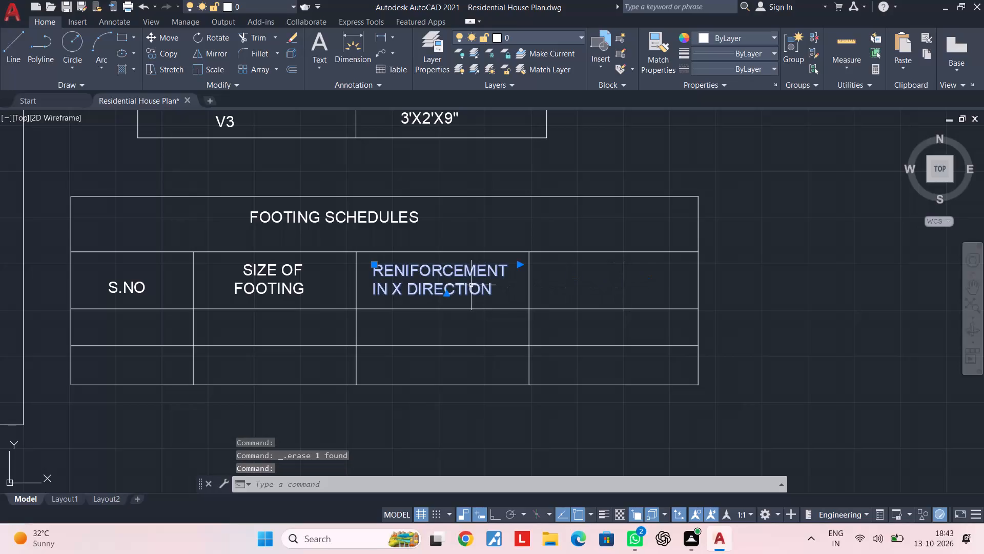
{"action": "type", "text": "CO"}
{"action": "key", "text": "space"}
{"action": "left_click", "coordinate": [455, 288]}
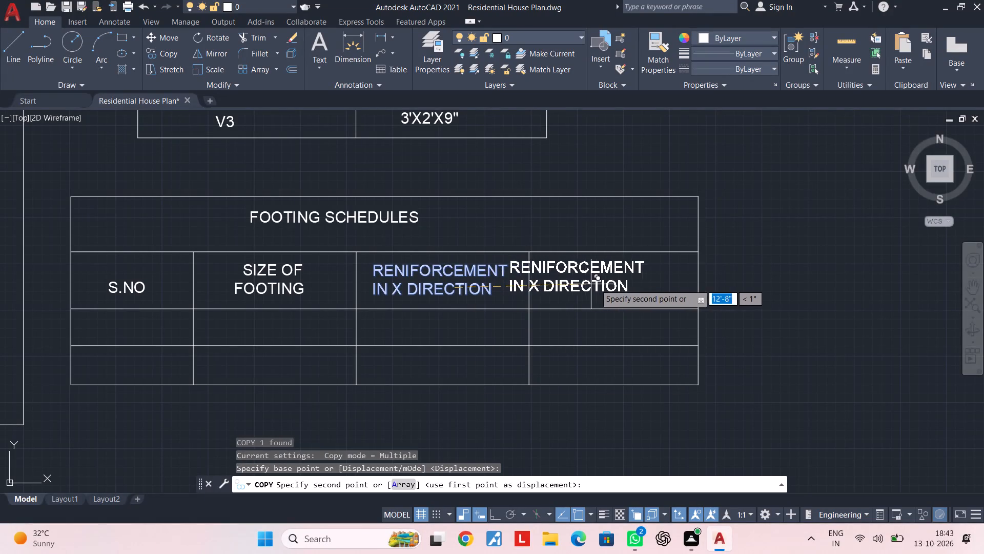
{"action": "left_click", "coordinate": [628, 285]}
{"action": "key", "text": "Escape"}
{"action": "key", "text": "Escape"}
Edit the fourth column's header text to read RENIFORCEMENT IN Y DIRECTION.
{"action": "scroll", "coordinate": [563, 290], "scroll_direction": "up", "scroll_amount": 2}
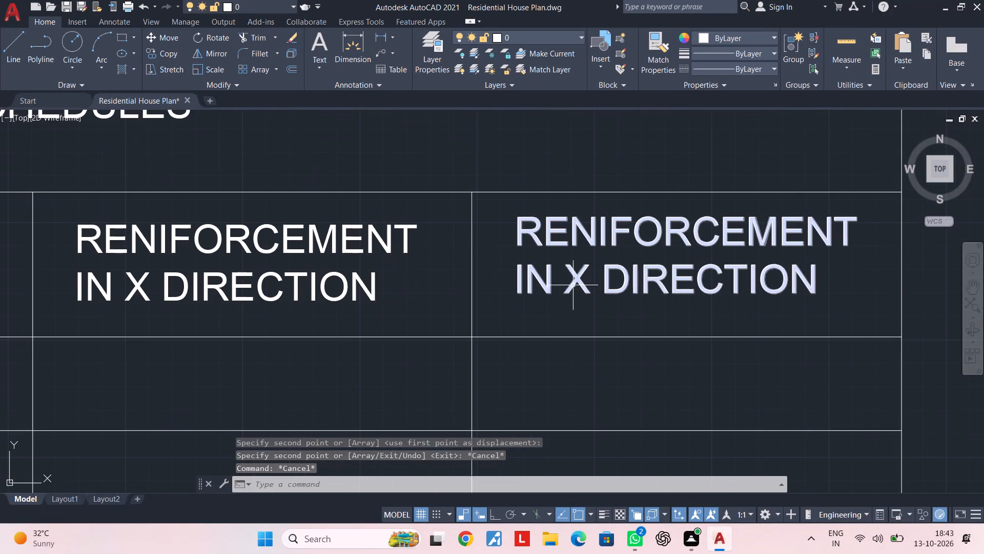
{"action": "double_click", "coordinate": [577, 284]}
{"action": "left_click", "coordinate": [596, 282]}
{"action": "key", "text": "BackSpace"}
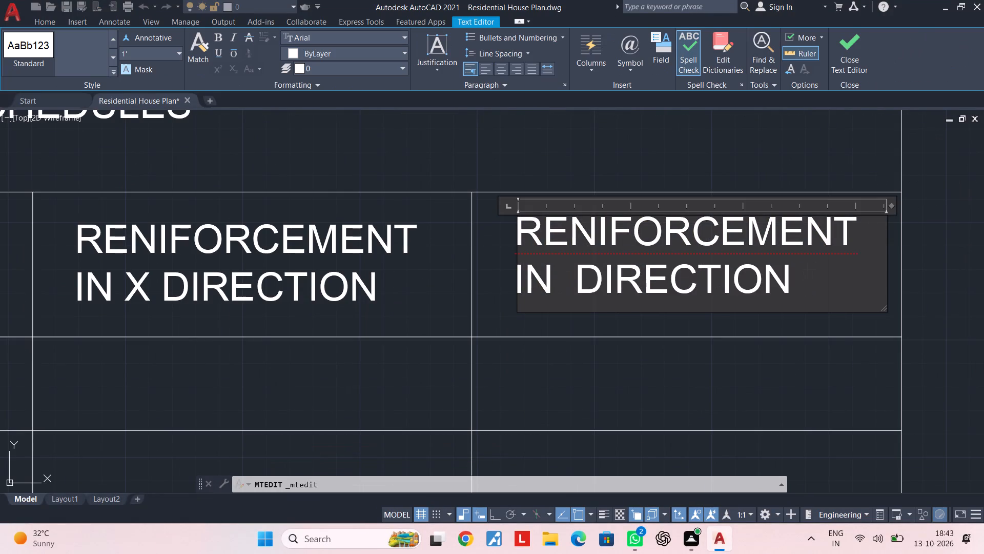
{"action": "key", "text": "y"}
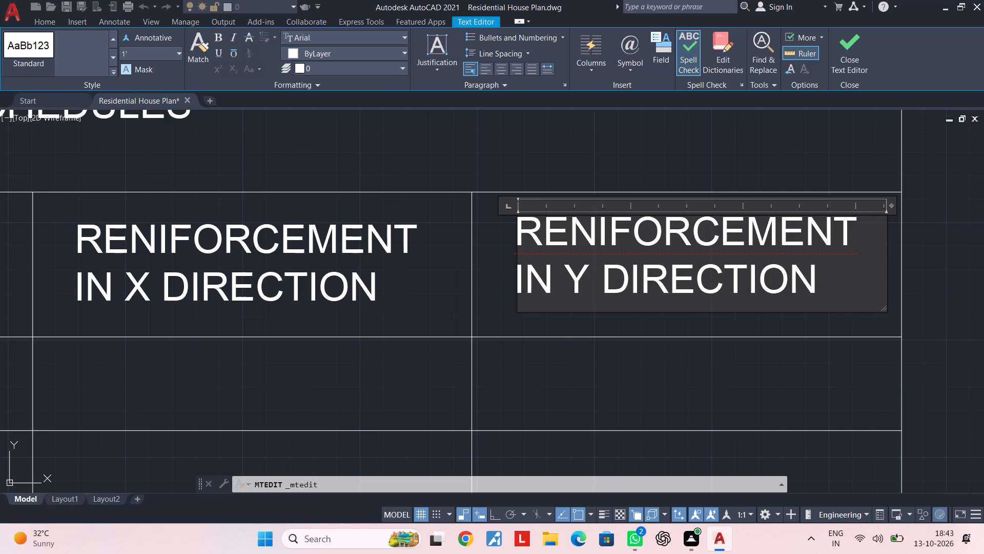
{"action": "key", "text": "Escape"}
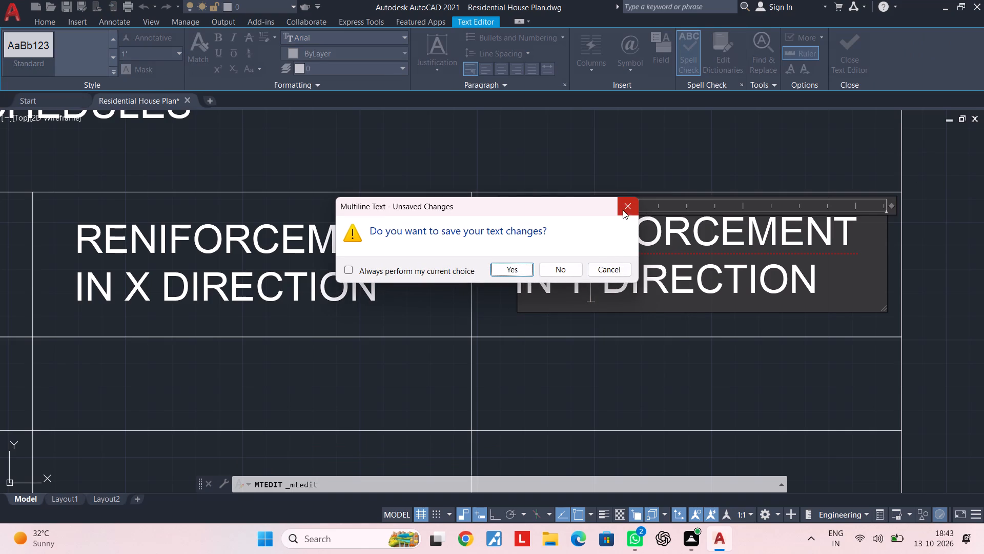
{"action": "left_click", "coordinate": [625, 207]}
{"action": "left_click", "coordinate": [599, 150]}
Copy the S.NO label down into the first row below it in the FOOTING SCHEDULES table.
{"action": "scroll", "coordinate": [585, 211], "scroll_direction": "down", "scroll_amount": 3}
{"action": "middle_click_drag", "start_coordinate": [580, 256], "coordinate": [681, 247]}
{"action": "key", "text": "Escape"}
{"action": "middle_click_drag", "start_coordinate": [543, 242], "coordinate": [609, 238]}
{"action": "key", "text": "Escape"}
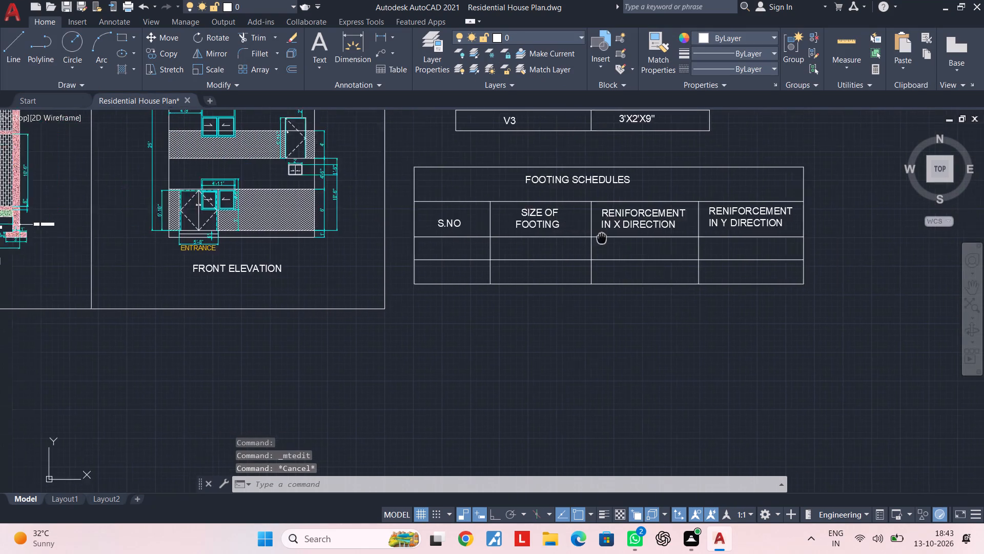
{"action": "middle_click_drag", "start_coordinate": [609, 238], "coordinate": [637, 238]}
{"action": "key", "text": "Escape"}
{"action": "key", "text": "Escape"}
{"action": "key", "text": "Escape"}
{"action": "key", "text": "Escape"}
{"action": "key", "text": "Escape"}
{"action": "key", "text": "Escape"}
{"action": "scroll", "coordinate": [505, 206], "scroll_direction": "up", "scroll_amount": 1}
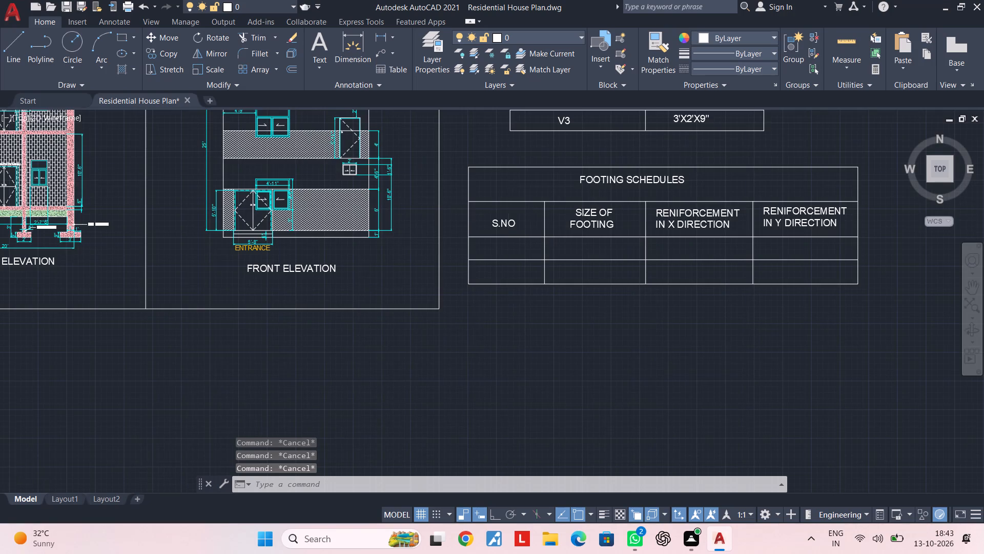
{"action": "scroll", "coordinate": [505, 206], "scroll_direction": "up", "scroll_amount": 1}
{"action": "left_click", "coordinate": [501, 252]}
{"action": "type", "text": "CO"}
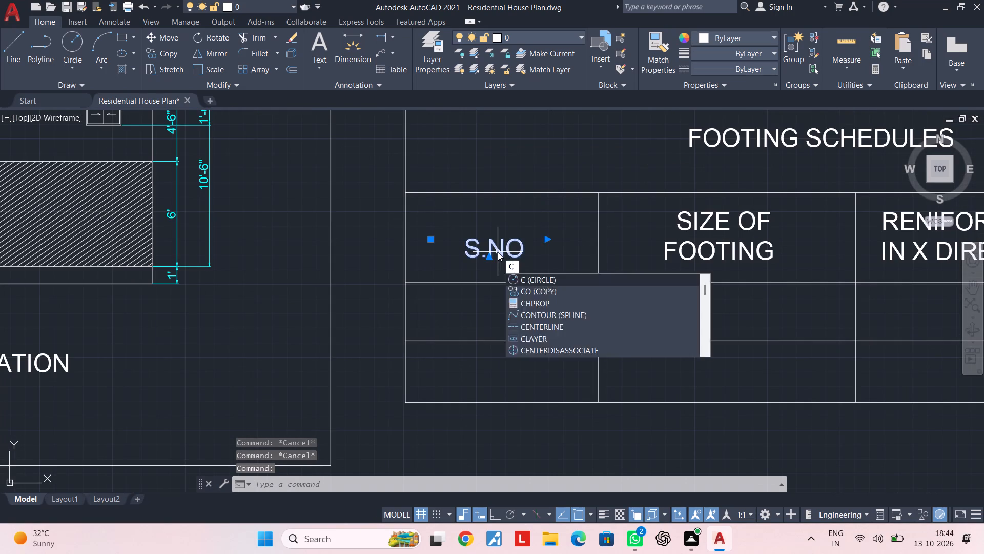
{"action": "key", "text": "space"}
{"action": "left_click", "coordinate": [498, 249]}
{"action": "left_click", "coordinate": [496, 316]}
{"action": "key", "text": "Escape"}
{"action": "key", "text": "Escape"}
Replace the copied S.NO text in the first row with F1C1.
{"action": "double_click", "coordinate": [496, 317]}
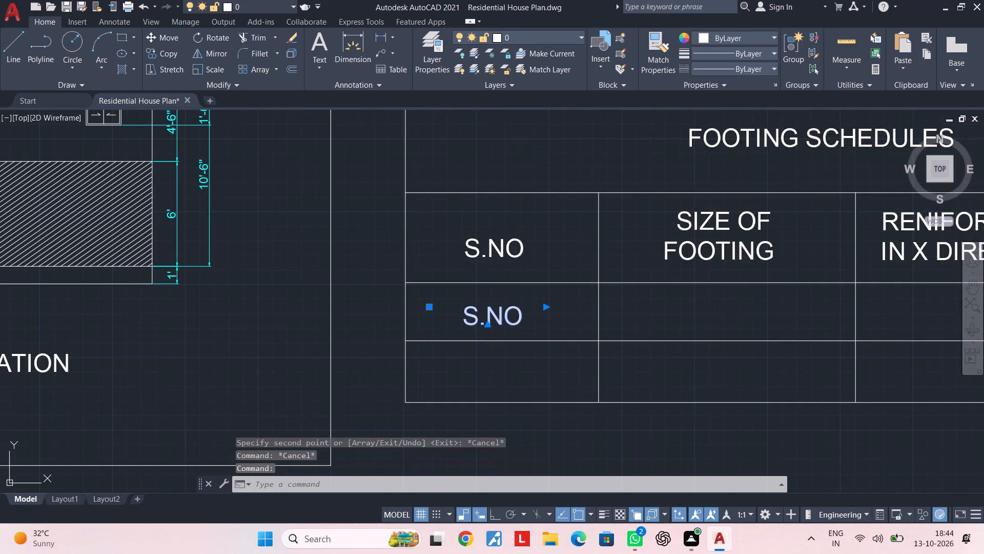
{"action": "scroll", "coordinate": [501, 317], "scroll_direction": "up", "scroll_amount": 2}
{"action": "left_click_drag", "start_coordinate": [556, 318], "coordinate": [396, 320]}
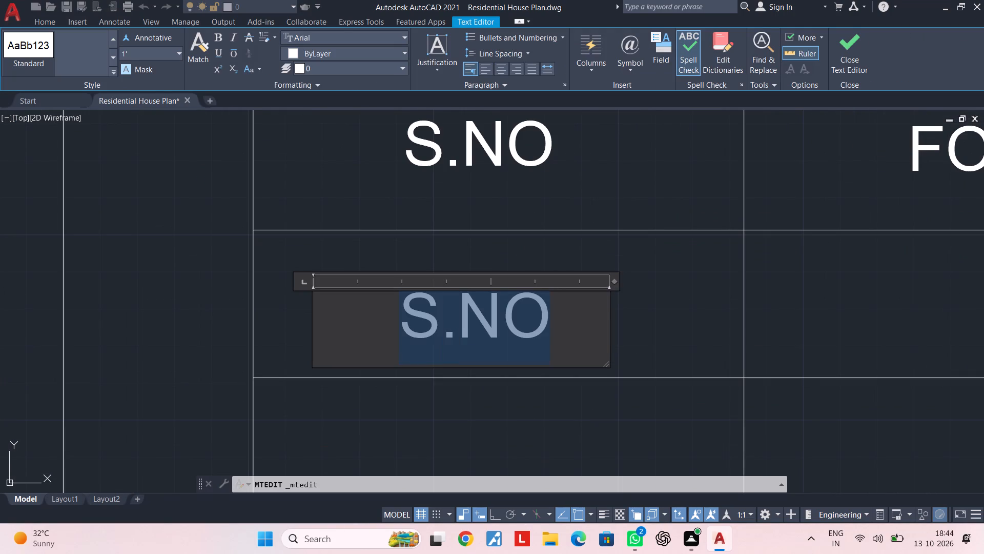
{"action": "key", "text": "BackSpace"}
{"action": "key", "text": "BackSpace"}
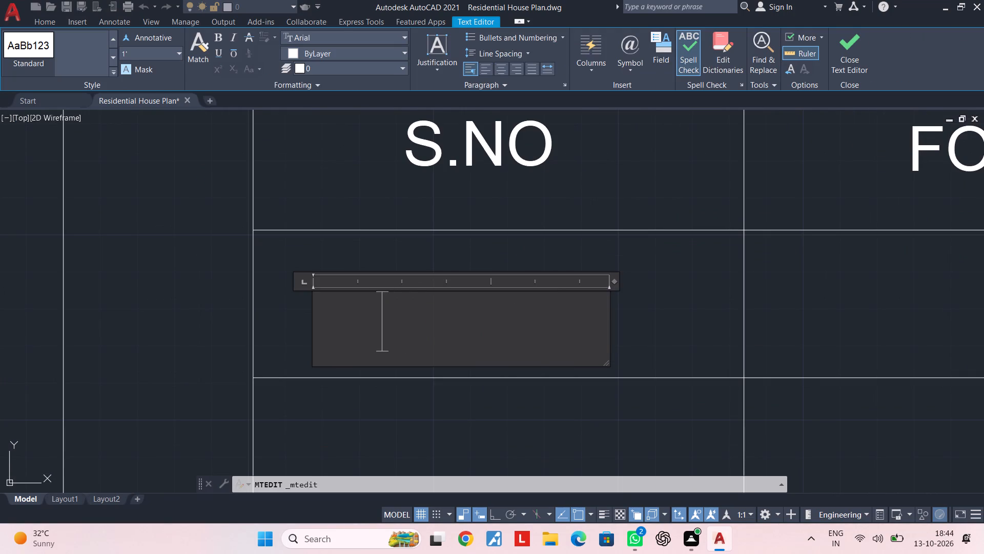
{"action": "type", "text": "F1C1"}
{"action": "left_click", "coordinate": [658, 299]}
Copy the F1C1 label straight down about 3'-1" into the second row with Ortho on.
{"action": "scroll", "coordinate": [658, 300], "scroll_direction": "down", "scroll_amount": 3}
{"action": "middle_click_drag", "start_coordinate": [630, 309], "coordinate": [523, 302]}
{"action": "key", "text": "Escape"}
{"action": "left_click", "coordinate": [480, 305]}
{"action": "left_click", "coordinate": [453, 317]}
{"action": "key", "text": "c"}
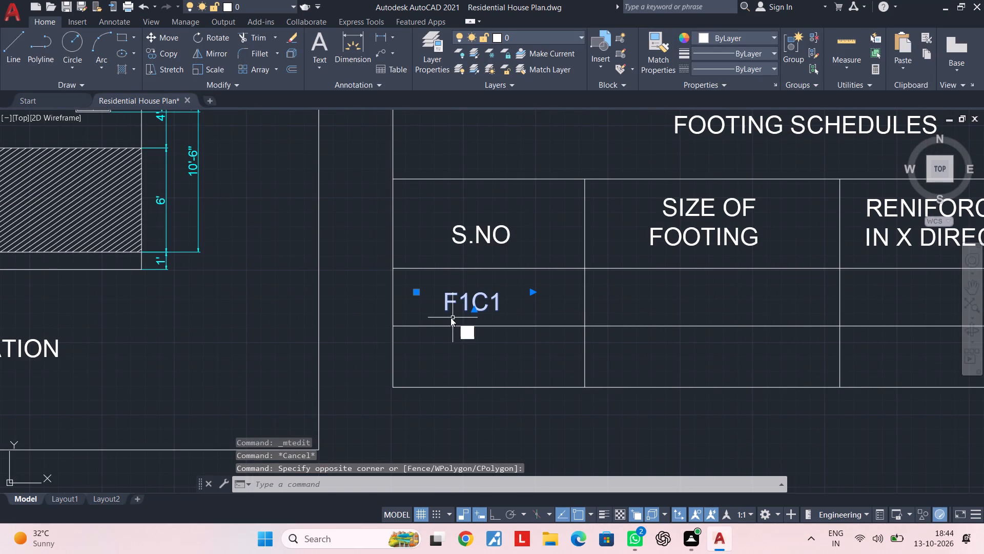
{"action": "type", "text": "O"}
{"action": "key", "text": "space"}
{"action": "left_click", "coordinate": [460, 294]}
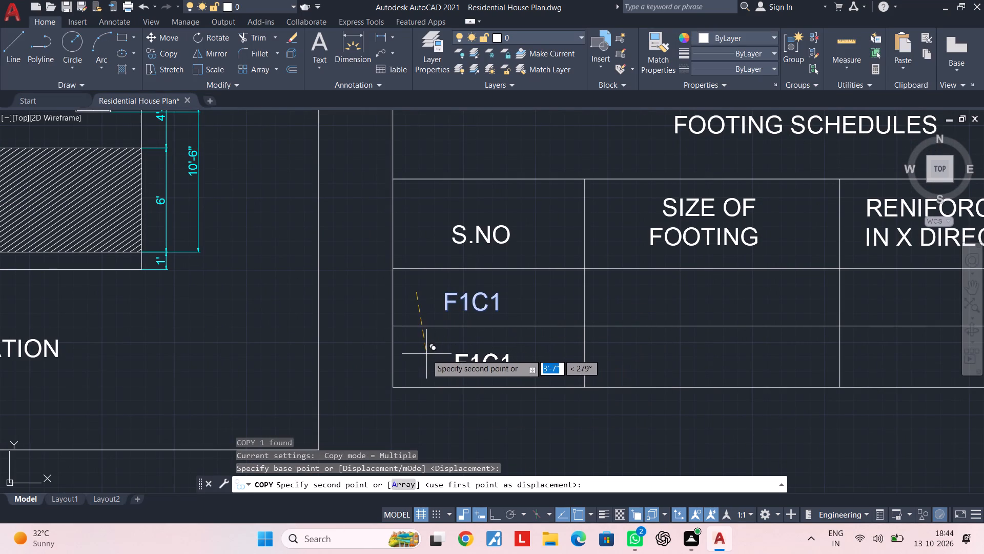
{"action": "left_click", "coordinate": [494, 518]}
{"action": "left_click", "coordinate": [465, 347]}
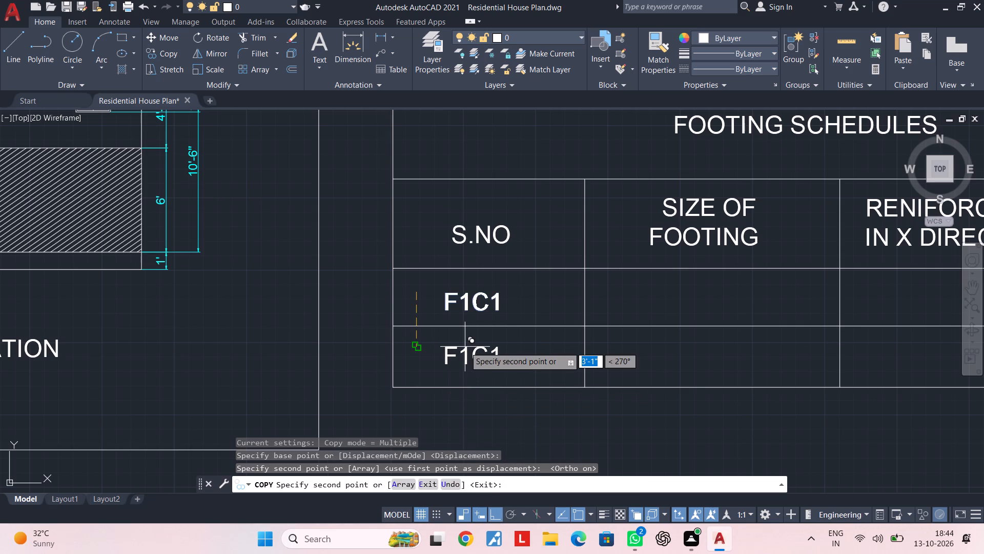
{"action": "key", "text": "Escape"}
{"action": "key", "text": "Escape"}
Change the copied label in the second row to F2C2.
{"action": "scroll", "coordinate": [468, 354], "scroll_direction": "up", "scroll_amount": 2}
{"action": "double_click", "coordinate": [460, 366]}
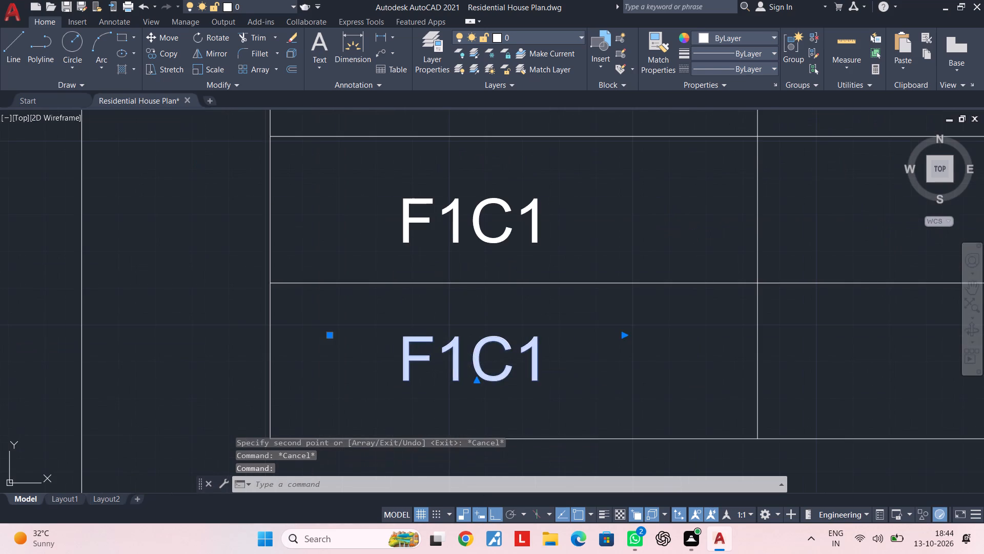
{"action": "key", "text": "BackSpace"}
{"action": "key", "text": "2"}
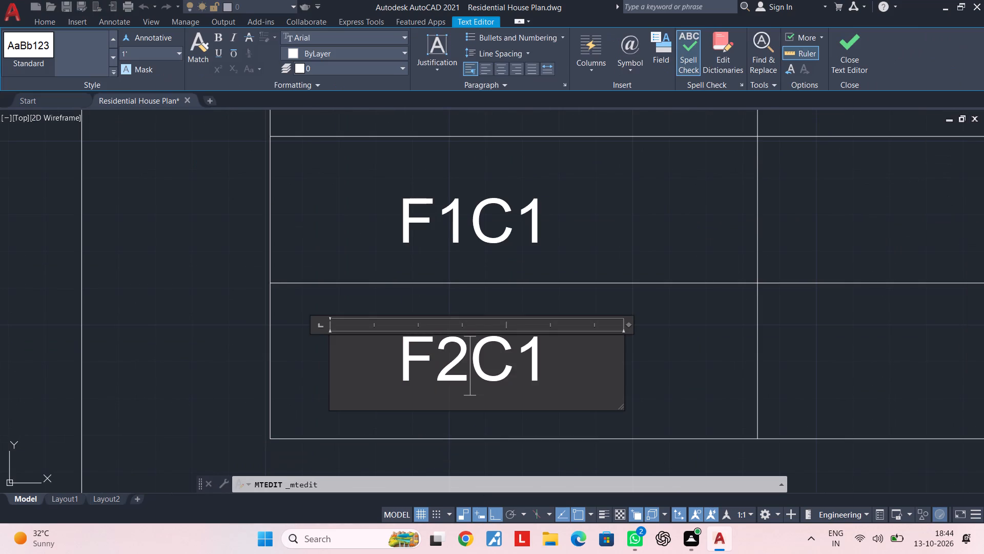
{"action": "left_click", "coordinate": [540, 381]}
{"action": "key", "text": "BackSpace"}
{"action": "key", "text": "2"}
{"action": "left_click", "coordinate": [731, 369]}
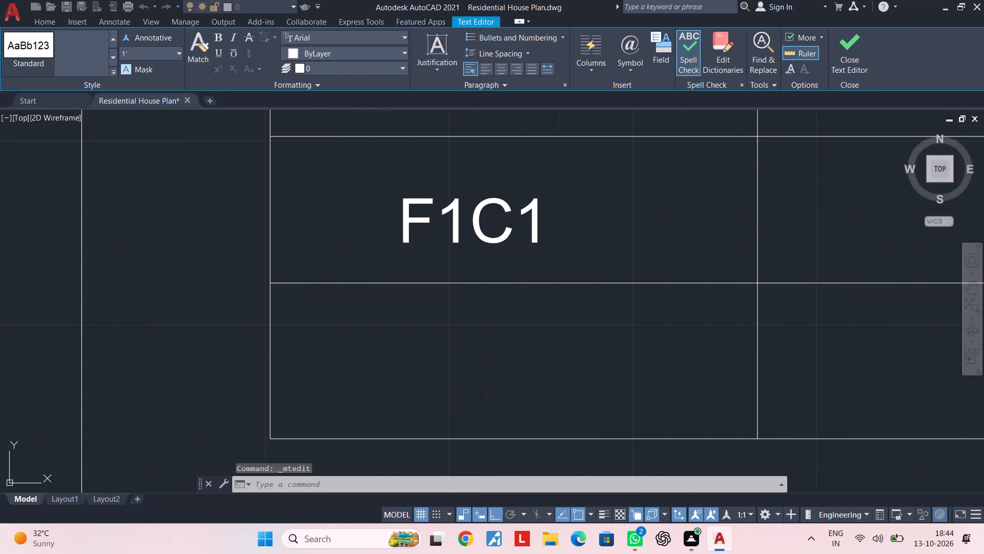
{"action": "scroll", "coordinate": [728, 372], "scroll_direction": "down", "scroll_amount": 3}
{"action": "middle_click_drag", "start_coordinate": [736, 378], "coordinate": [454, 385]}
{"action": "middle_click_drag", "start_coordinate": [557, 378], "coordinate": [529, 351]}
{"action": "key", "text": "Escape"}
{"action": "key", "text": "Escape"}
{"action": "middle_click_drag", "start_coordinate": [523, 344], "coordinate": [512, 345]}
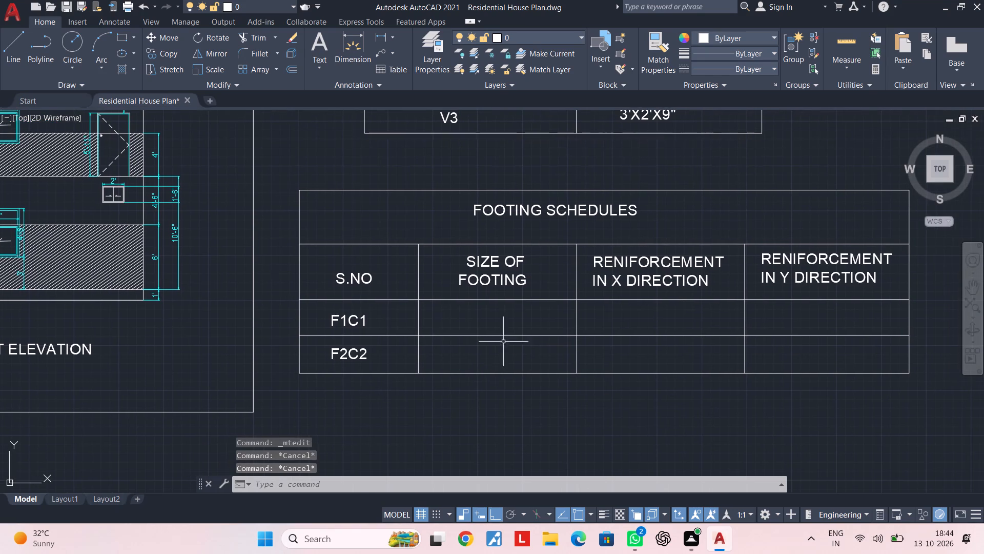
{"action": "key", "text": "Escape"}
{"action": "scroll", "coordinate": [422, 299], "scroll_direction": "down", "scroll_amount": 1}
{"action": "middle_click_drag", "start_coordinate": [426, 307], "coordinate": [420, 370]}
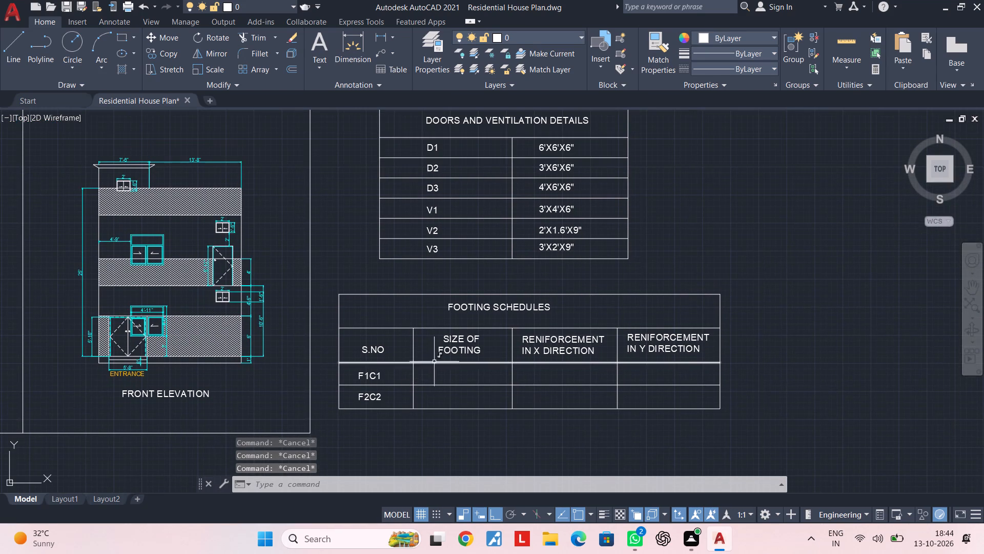
Copy D2's size text from the DOORS AND VENTILATION DETAILS table into the F1C1 row under SIZE OF FOOTING, with Ortho off.
{"action": "scroll", "coordinate": [560, 174], "scroll_direction": "up", "scroll_amount": 1}
{"action": "left_click", "coordinate": [557, 167]}
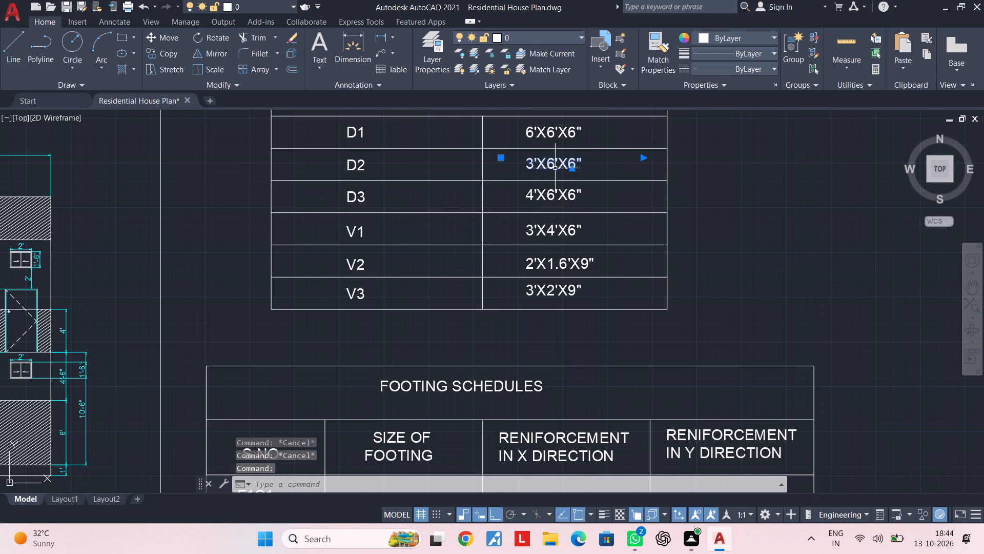
{"action": "key", "text": "c"}
{"action": "key", "text": "o"}
{"action": "key", "text": "space"}
{"action": "left_click", "coordinate": [563, 155]}
{"action": "middle_click_drag", "start_coordinate": [497, 325], "coordinate": [569, 159]}
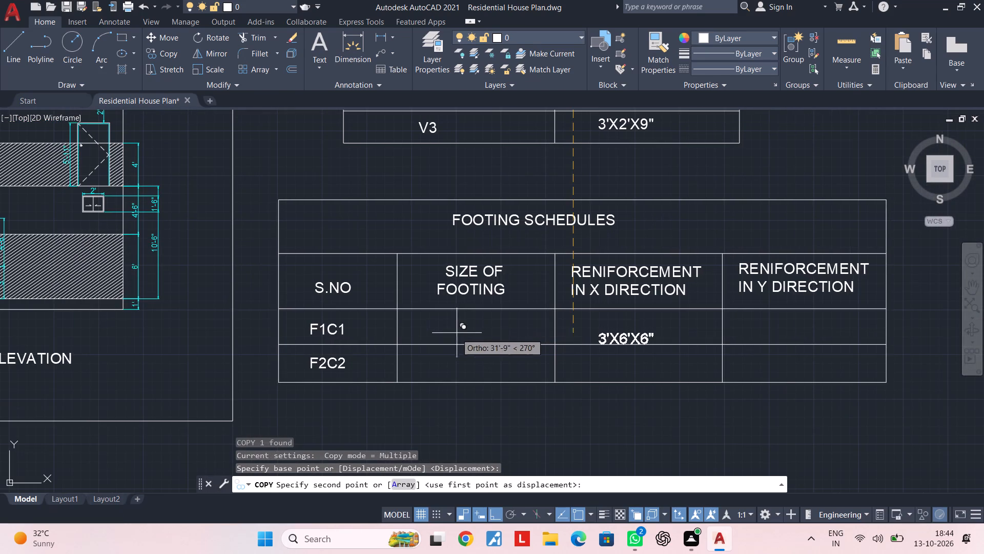
{"action": "left_click_drag", "start_coordinate": [496, 510], "coordinate": [498, 500]}
{"action": "scroll", "coordinate": [439, 313], "scroll_direction": "up", "scroll_amount": 1}
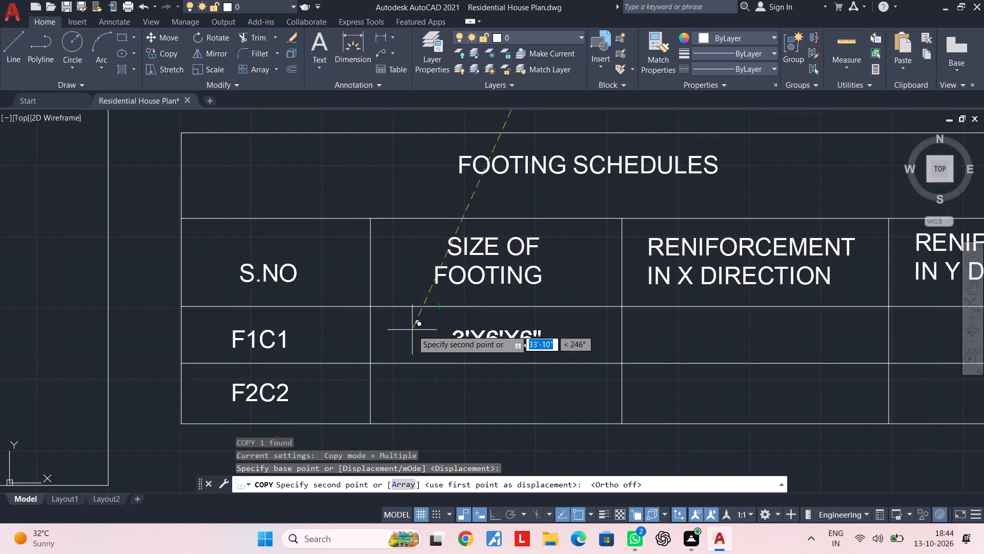
{"action": "middle_click_drag", "start_coordinate": [412, 330], "coordinate": [442, 314]}
{"action": "left_click", "coordinate": [428, 304]}
{"action": "key", "text": "Escape"}
{"action": "key", "text": "Escape"}
Change the copied size text in the F1C1 row to 3'X3'.
{"action": "scroll", "coordinate": [496, 312], "scroll_direction": "up", "scroll_amount": 1}
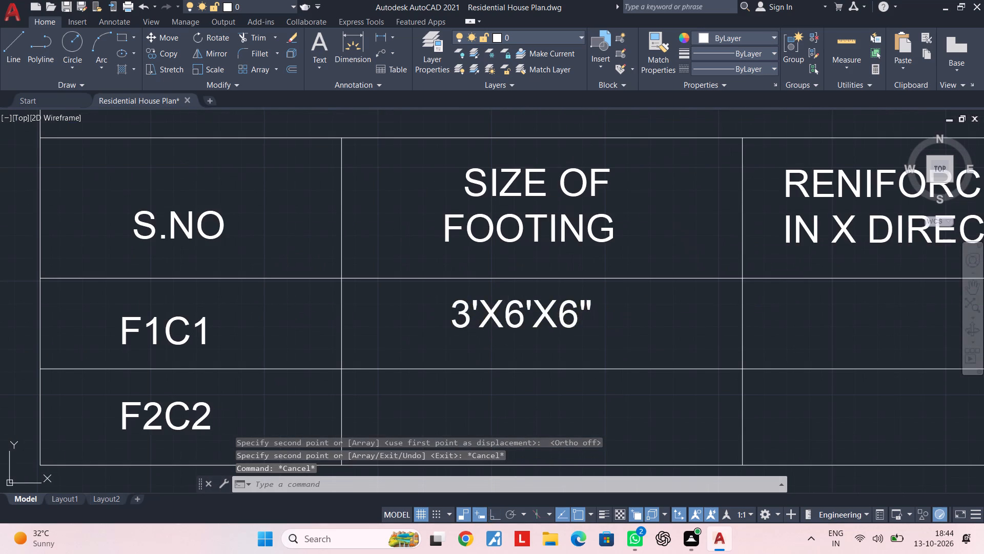
{"action": "double_click", "coordinate": [521, 315]}
{"action": "left_click", "coordinate": [606, 316]}
{"action": "key", "text": "BackSpace"}
{"action": "key", "text": "BackSpace"}
{"action": "key", "text": "BackSpace"}
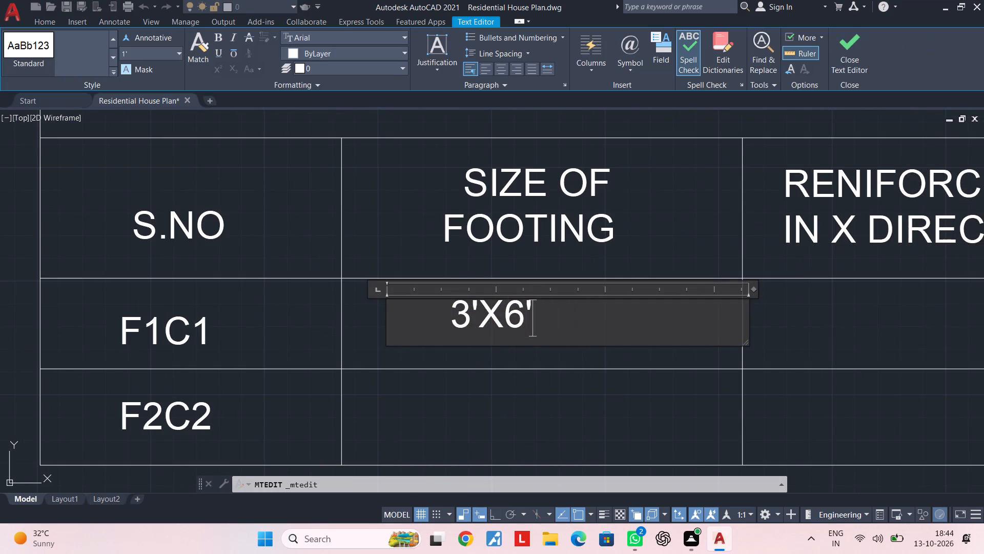
{"action": "key", "text": "BackSpace"}
{"action": "key", "text": "BackSpace"}
{"action": "type", "text": "3'"}
{"action": "left_click", "coordinate": [545, 394]}
{"action": "middle_click_drag", "start_coordinate": [543, 389], "coordinate": [523, 311]}
{"action": "key", "text": "Escape"}
{"action": "key", "text": "Escape"}
{"action": "key", "text": "Escape"}
{"action": "key", "text": "Escape"}
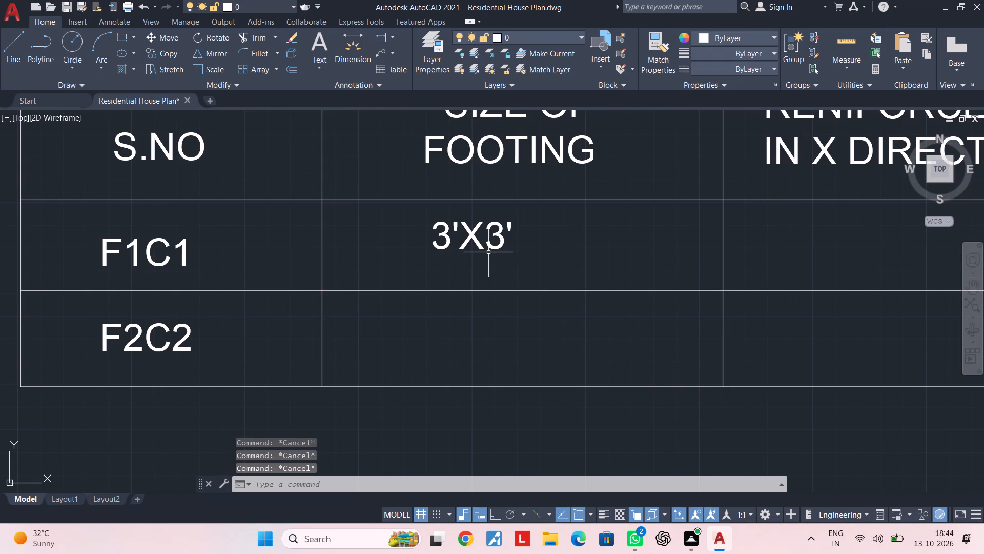
{"action": "key", "text": "Escape"}
{"action": "key", "text": "Escape"}
{"action": "key", "text": "Escape"}
Copy the 3'X3' text straight down into the F2C2 row under SIZE OF FOOTING with Ortho on.
{"action": "left_click", "coordinate": [481, 240]}
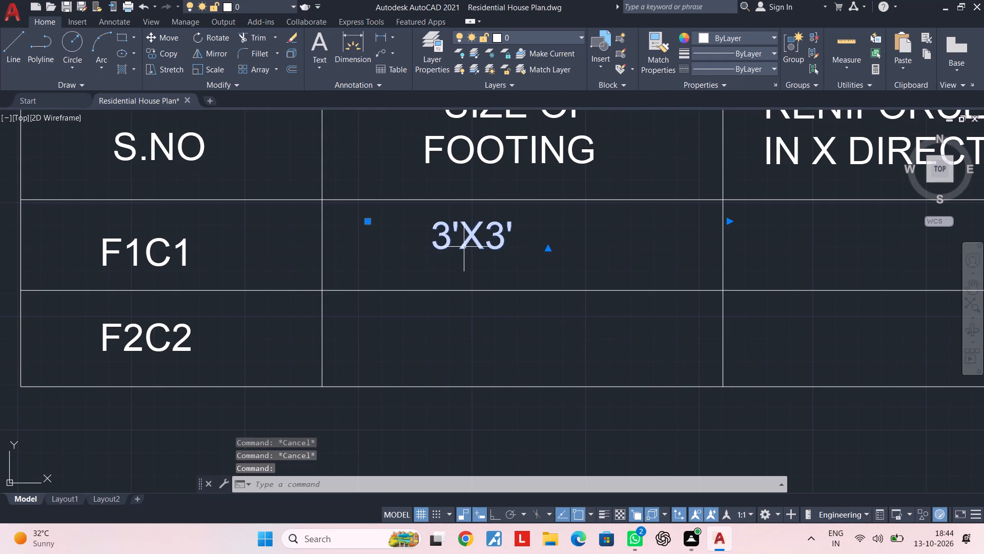
{"action": "type", "text": "CO"}
{"action": "key", "text": "space"}
{"action": "left_click", "coordinate": [464, 240]}
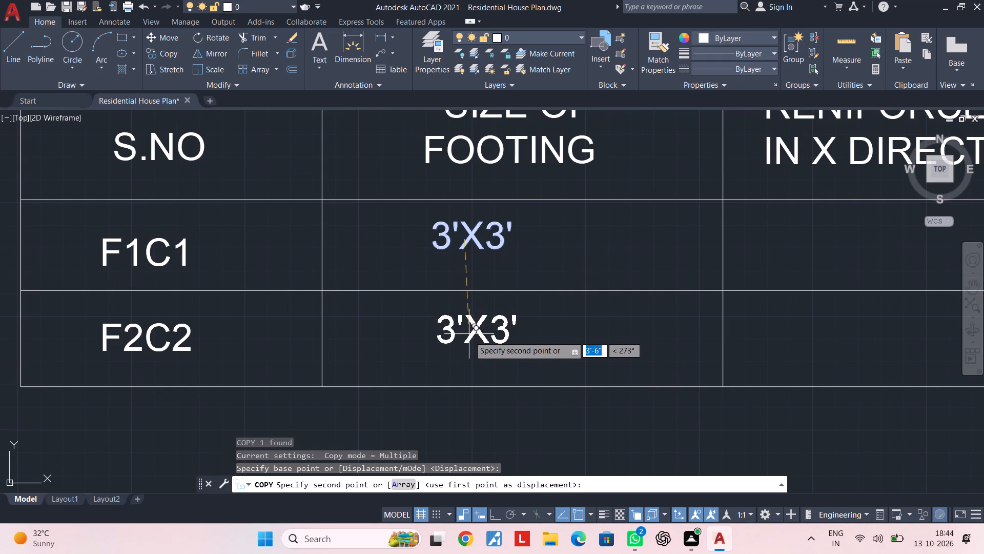
{"action": "left_click", "coordinate": [493, 515]}
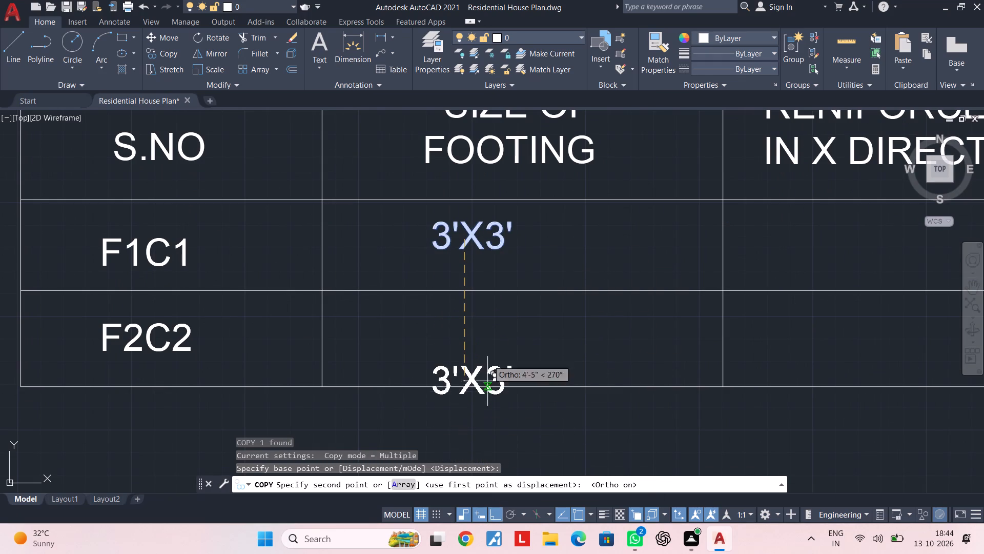
{"action": "left_click", "coordinate": [482, 346]}
{"action": "key", "text": "Escape"}
{"action": "key", "text": "Escape"}
Change the footing size in the F2C2 row to 2'X2'.
{"action": "double_click", "coordinate": [449, 345]}
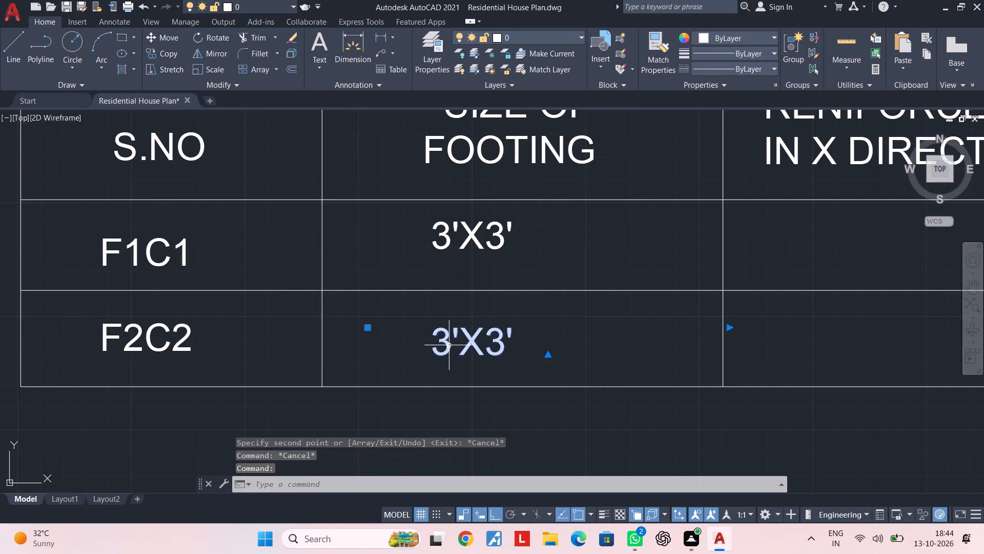
{"action": "key", "text": "BackSpace"}
{"action": "key", "text": "2"}
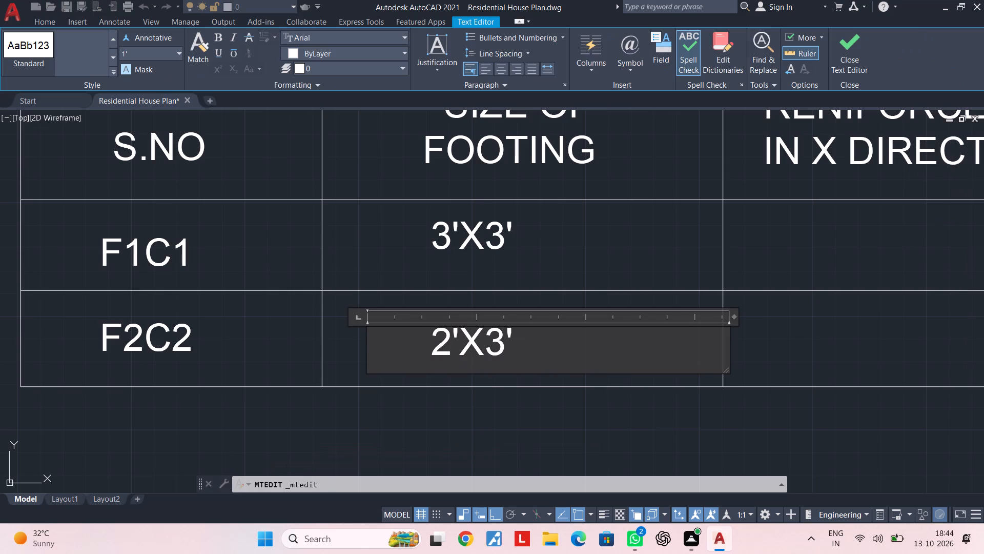
{"action": "left_click", "coordinate": [508, 347]}
{"action": "key", "text": "BackSpace"}
{"action": "key", "text": "2"}
{"action": "left_click", "coordinate": [587, 262]}
{"action": "scroll", "coordinate": [603, 286], "scroll_direction": "down", "scroll_amount": 3}
{"action": "middle_click_drag", "start_coordinate": [632, 315], "coordinate": [433, 317]}
{"action": "middle_click_drag", "start_coordinate": [491, 295], "coordinate": [463, 296]}
{"action": "scroll", "coordinate": [463, 296], "scroll_direction": "up", "scroll_amount": 1}
{"action": "key", "text": "Escape"}
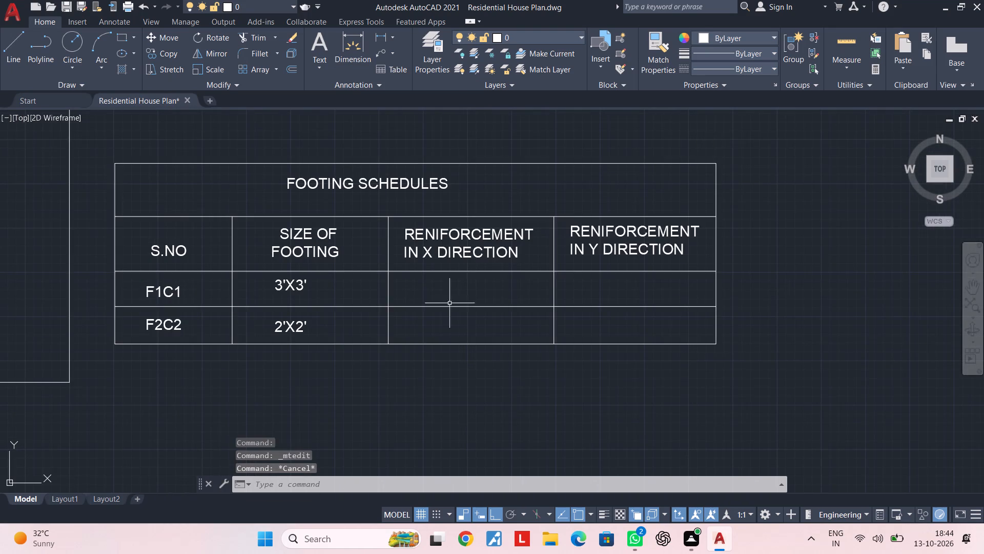
{"action": "key", "text": "Escape"}
{"action": "key", "text": "Escape"}
{"action": "key", "text": "Escape"}
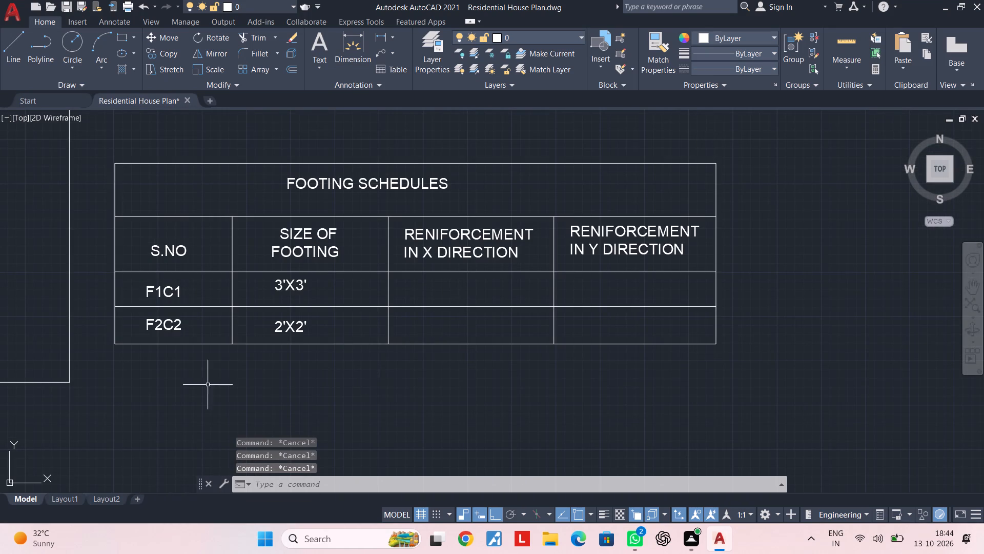
Copy F1C1's 3'X3' text horizontally about 13'-0" into the X direction reinforcement column of the same row.
{"action": "scroll", "coordinate": [290, 261], "scroll_direction": "up", "scroll_amount": 1}
{"action": "left_click", "coordinate": [290, 294]}
{"action": "type", "text": "CO"}
{"action": "key", "text": "space"}
{"action": "left_click", "coordinate": [290, 294]}
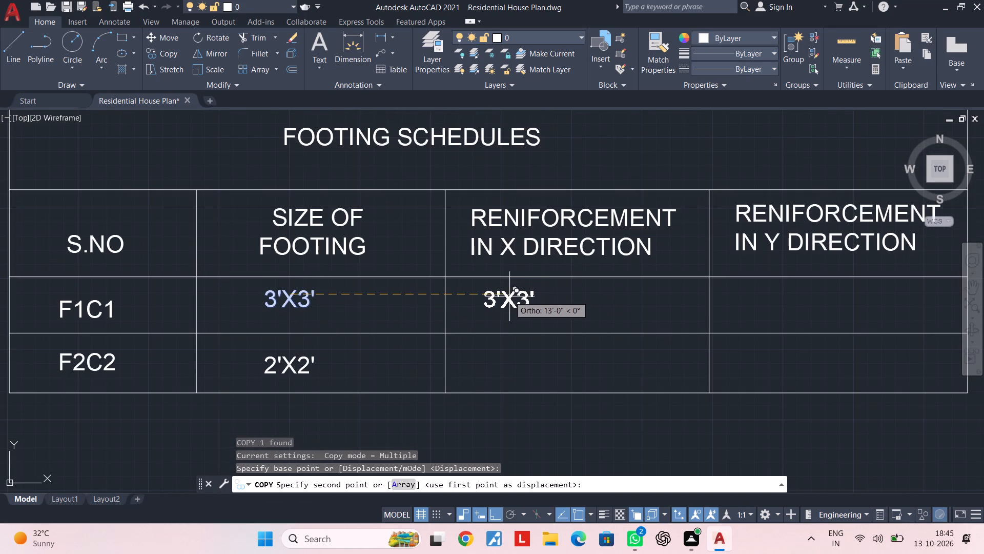
{"action": "left_click", "coordinate": [509, 296]}
{"action": "key", "text": "Escape"}
{"action": "key", "text": "Escape"}
Replace the copied text in F1C1's X direction reinforcement cell with 10MM@150C/C.
{"action": "double_click", "coordinate": [507, 302]}
{"action": "scroll", "coordinate": [507, 302], "scroll_direction": "up", "scroll_amount": 2}
{"action": "left_click_drag", "start_coordinate": [589, 296], "coordinate": [441, 297]}
{"action": "key", "text": "BackSpace"}
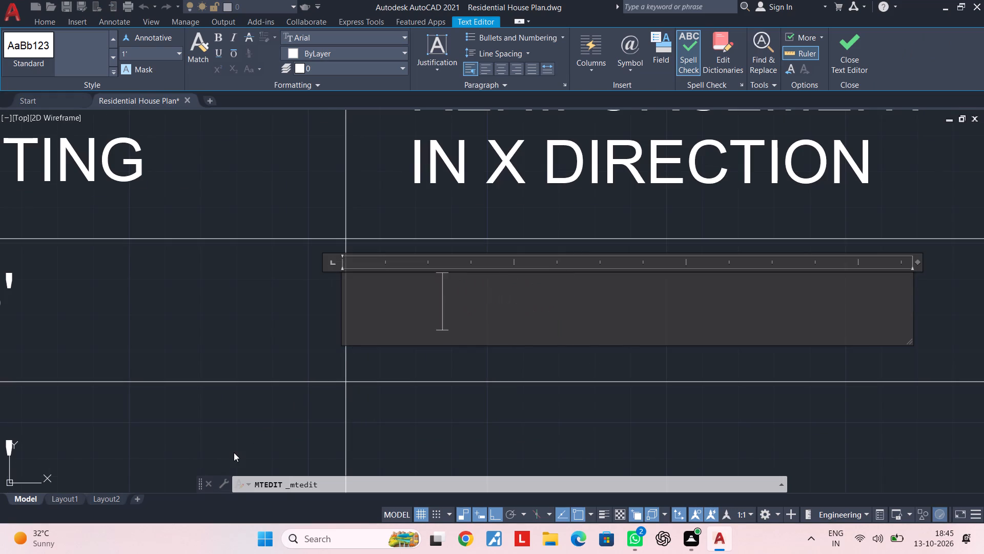
{"action": "type", "text": "10"}
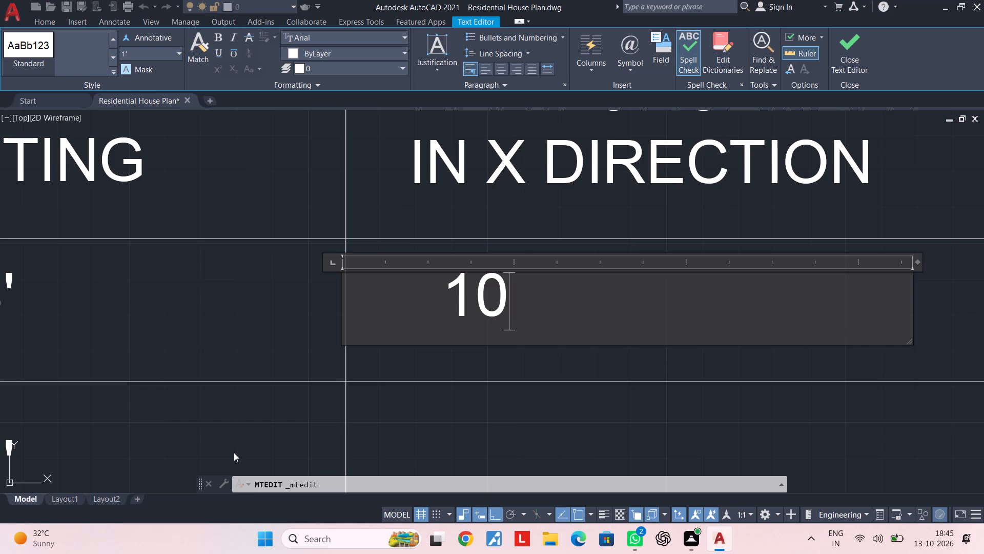
{"action": "type", "text": "MM"}
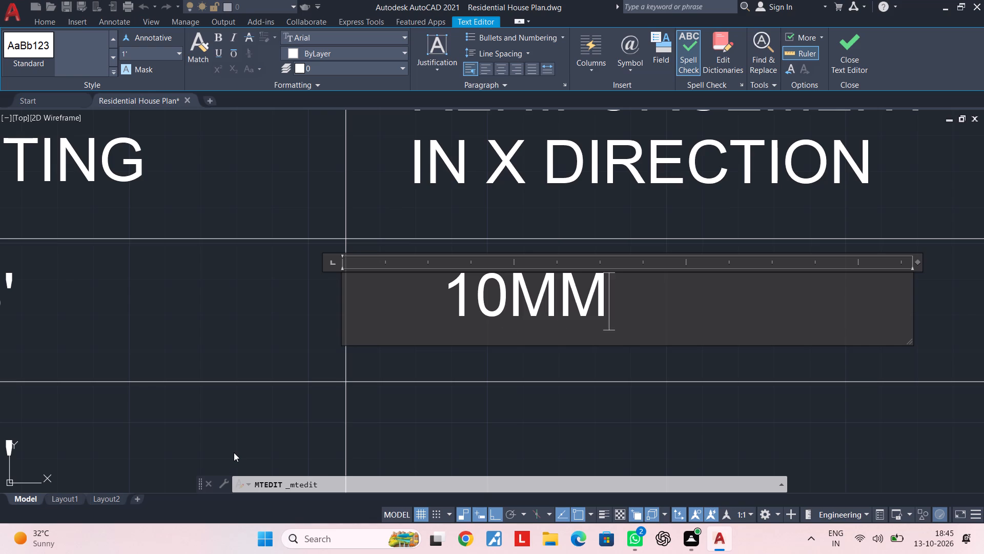
{"action": "key", "text": "shift+at"}
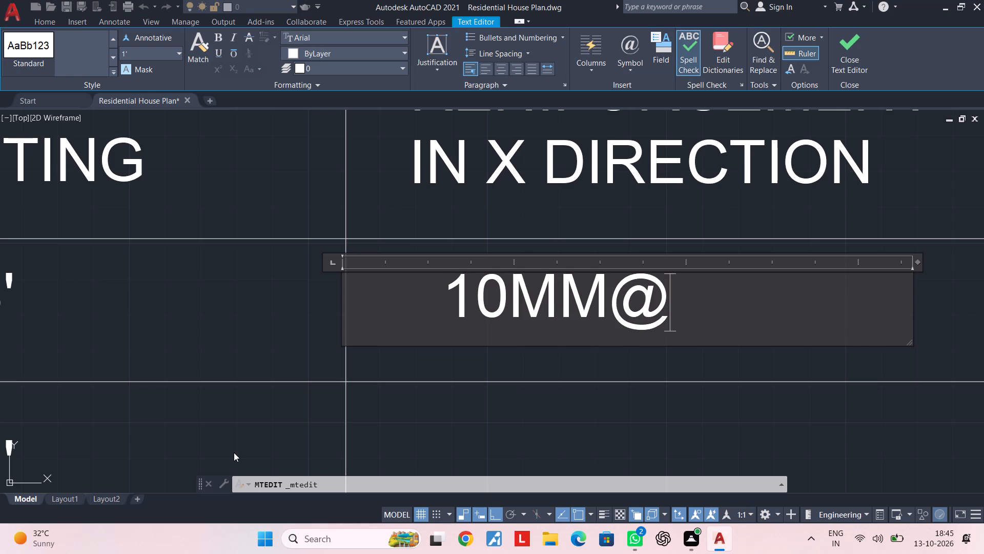
{"action": "type", "text": "150"}
{"action": "type", "text": "C/C"}
{"action": "scroll", "coordinate": [625, 386], "scroll_direction": "down", "scroll_amount": 3}
{"action": "middle_click_drag", "start_coordinate": [610, 354], "coordinate": [572, 280]}
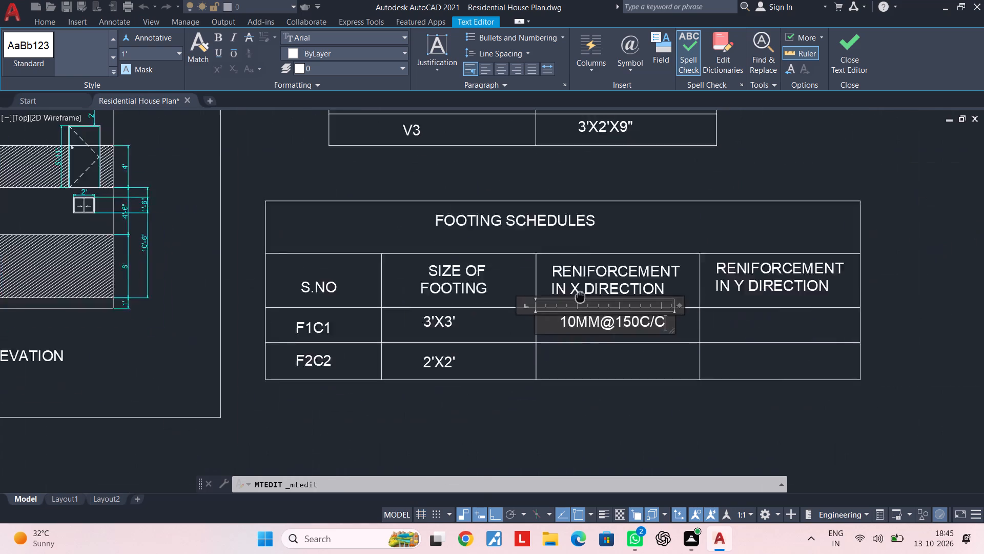
{"action": "middle_click_drag", "start_coordinate": [572, 280], "coordinate": [559, 242]}
{"action": "left_click", "coordinate": [607, 281]}
{"action": "key", "text": "Escape"}
Copy the 10MM@150C/C text straight down into the F2C2 row of the X direction reinforcement column.
{"action": "left_click", "coordinate": [576, 254]}
{"action": "type", "text": "CO"}
{"action": "key", "text": "space"}
{"action": "left_click", "coordinate": [576, 252]}
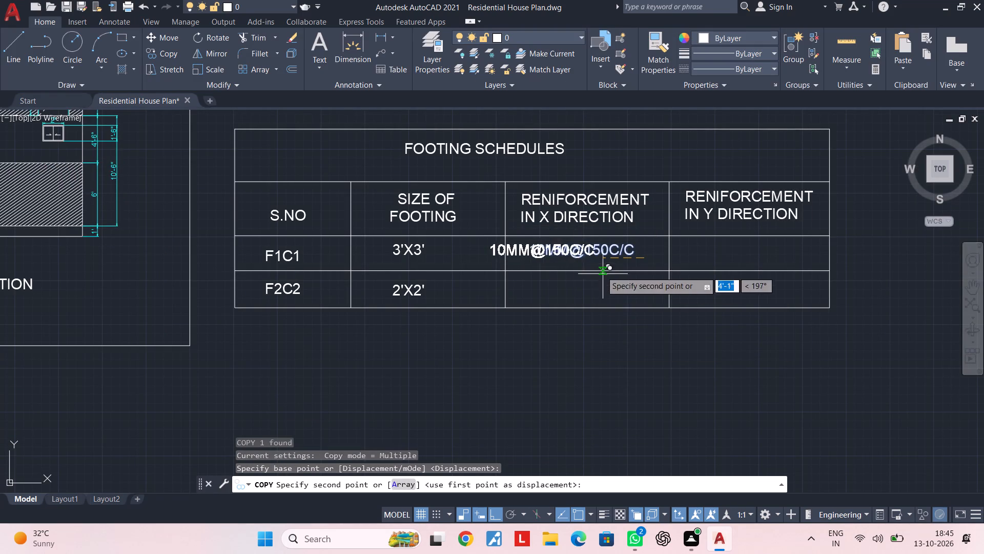
{"action": "left_click", "coordinate": [626, 296]}
{"action": "key", "text": "Escape"}
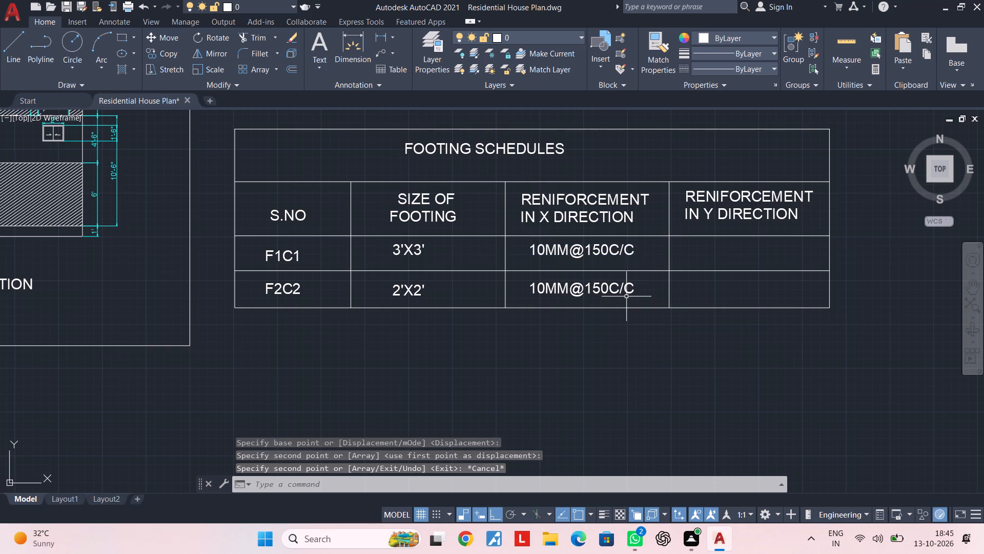
{"action": "key", "text": "Escape"}
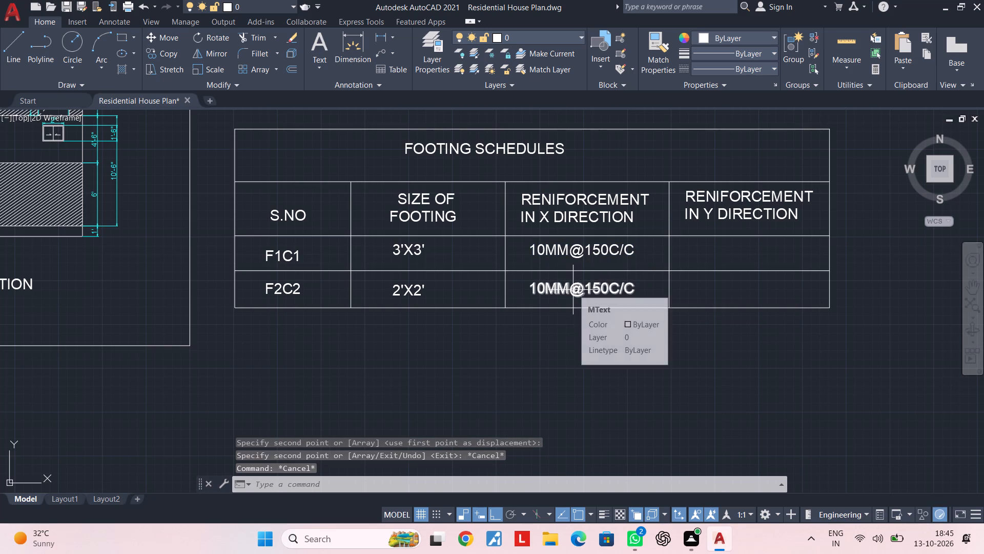
Copy F1C1's 10MM@150C/C text across into the Y direction reinforcement column of the same row.
{"action": "middle_click_drag", "start_coordinate": [613, 286], "coordinate": [596, 333]}
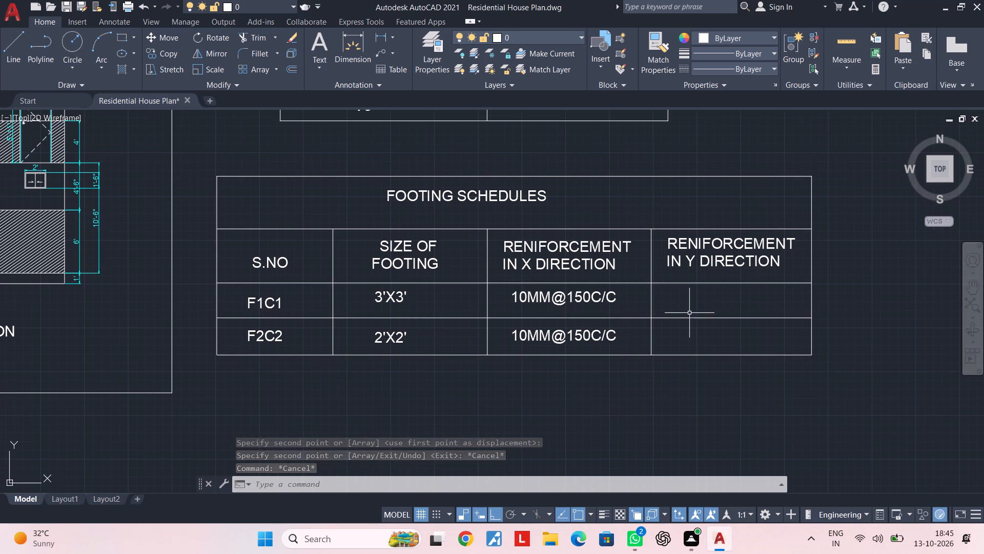
{"action": "middle_click_drag", "start_coordinate": [689, 313], "coordinate": [630, 301]}
{"action": "key", "text": "Escape"}
{"action": "key", "text": "Escape"}
{"action": "key", "text": "Escape"}
{"action": "middle_click_drag", "start_coordinate": [610, 290], "coordinate": [577, 287]}
{"action": "key", "text": "Escape"}
{"action": "left_click", "coordinate": [510, 280]}
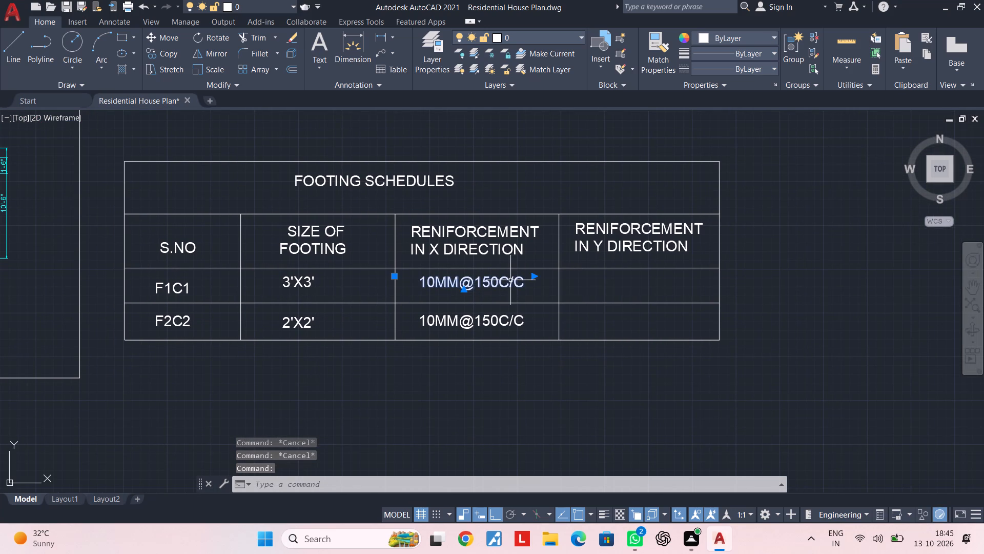
{"action": "key", "text": "c"}
{"action": "type", "text": "O"}
{"action": "key", "text": "space"}
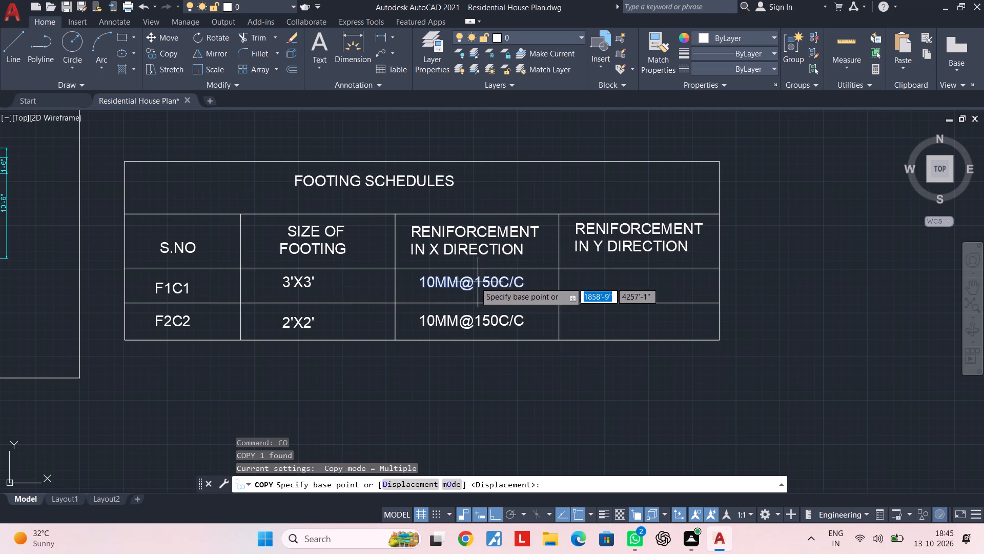
{"action": "left_click", "coordinate": [466, 282]}
{"action": "left_click", "coordinate": [624, 283]}
{"action": "key", "text": "Escape"}
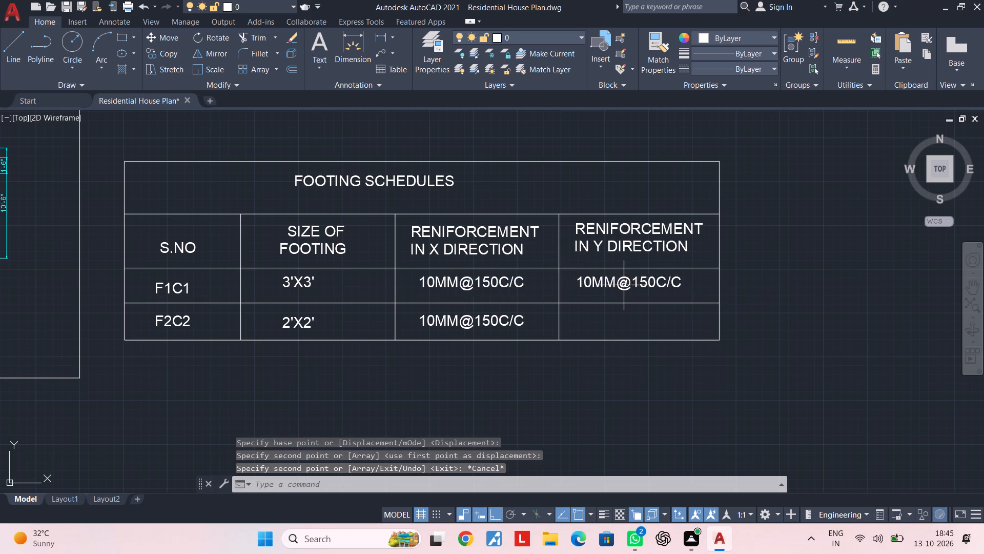
Add spaces around the @ in F1C1's Y direction reinforcement text so it reads 10MM @ 150C/C.
{"action": "scroll", "coordinate": [624, 285], "scroll_direction": "up", "scroll_amount": 2}
{"action": "double_click", "coordinate": [616, 286]}
{"action": "key", "text": "space"}
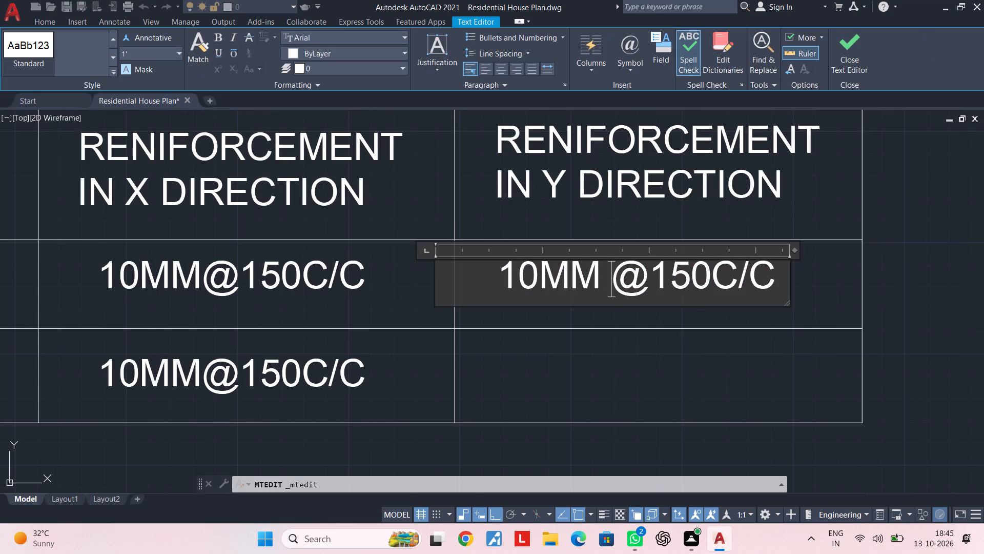
{"action": "left_click", "coordinate": [648, 279]}
{"action": "key", "text": "space"}
{"action": "scroll", "coordinate": [658, 298], "scroll_direction": "down", "scroll_amount": 2}
{"action": "middle_click_drag", "start_coordinate": [658, 298], "coordinate": [636, 291]}
{"action": "key", "text": "Escape"}
{"action": "key", "text": "Escape"}
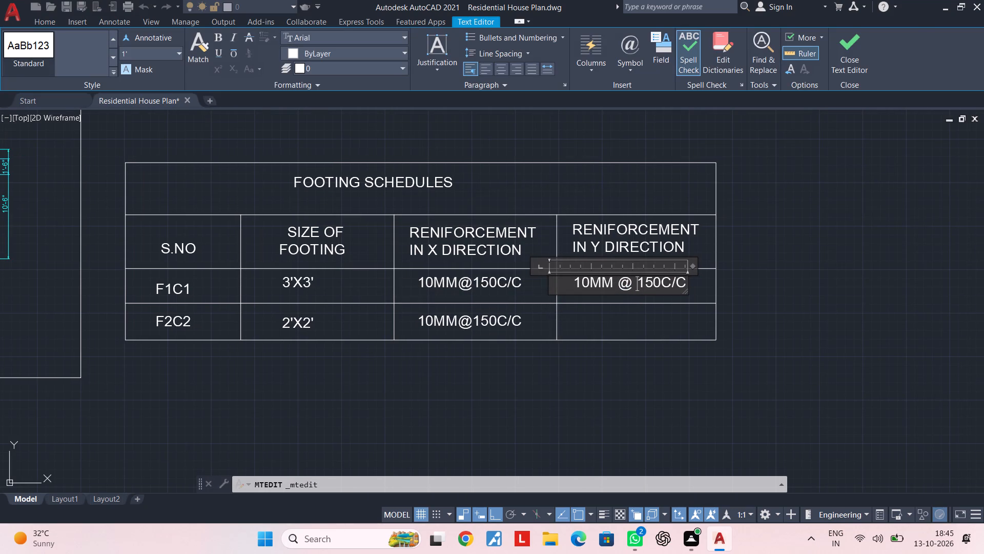
{"action": "left_click", "coordinate": [617, 316]}
Copy the 10MM @ 150C/C text straight down into the F2C2 row of the Y direction reinforcement column.
{"action": "left_click", "coordinate": [623, 283]}
{"action": "key", "text": "c"}
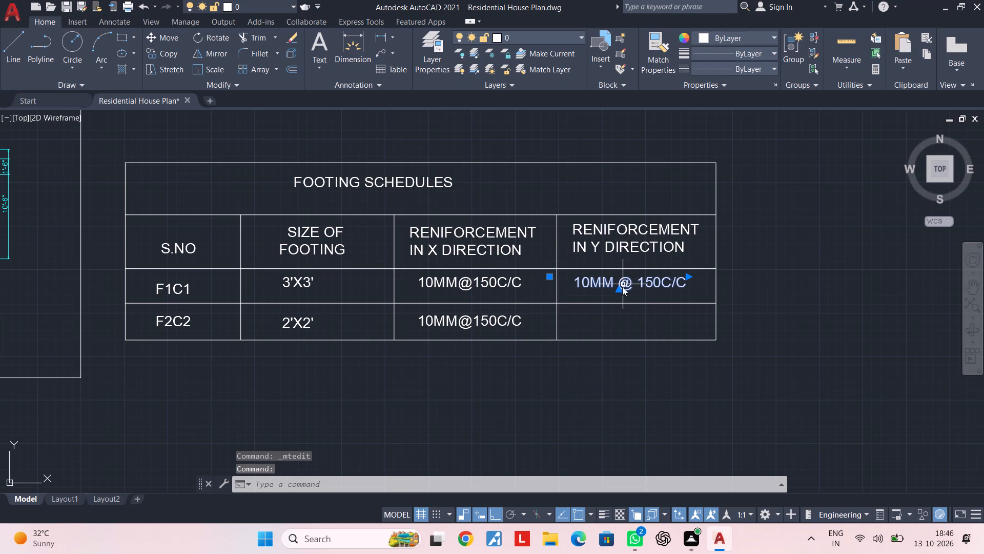
{"action": "type", "text": "O"}
{"action": "key", "text": "space"}
{"action": "left_click", "coordinate": [621, 288]}
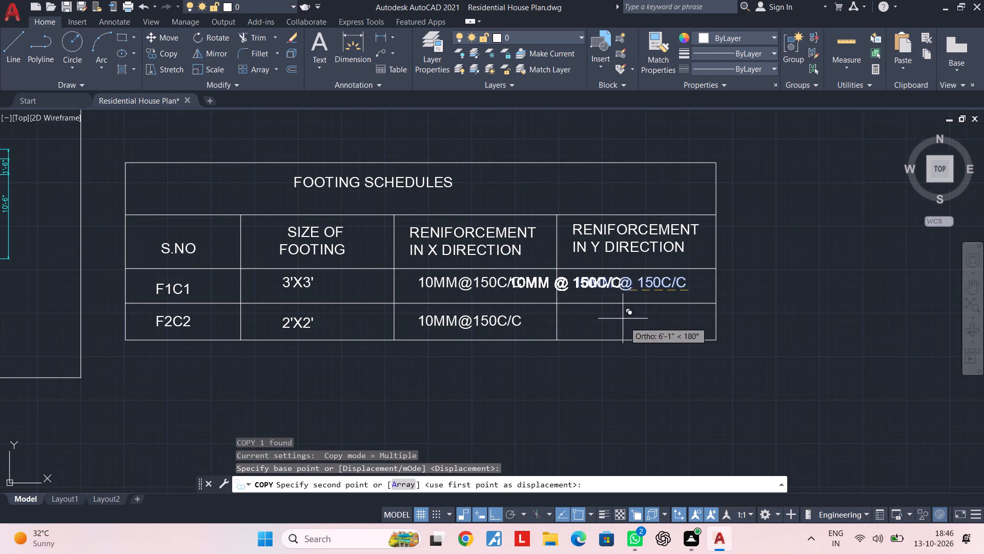
{"action": "left_click", "coordinate": [670, 328]}
{"action": "key", "text": "Escape"}
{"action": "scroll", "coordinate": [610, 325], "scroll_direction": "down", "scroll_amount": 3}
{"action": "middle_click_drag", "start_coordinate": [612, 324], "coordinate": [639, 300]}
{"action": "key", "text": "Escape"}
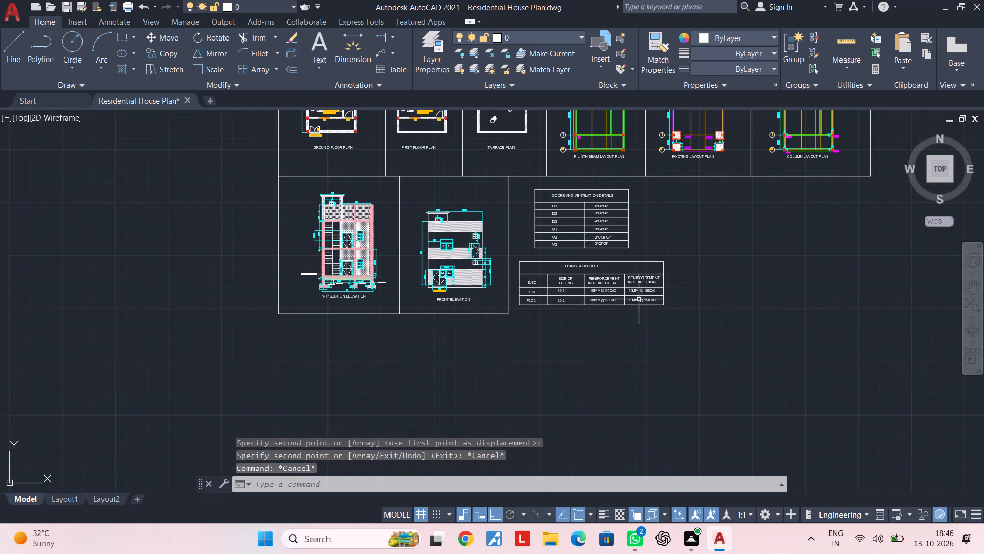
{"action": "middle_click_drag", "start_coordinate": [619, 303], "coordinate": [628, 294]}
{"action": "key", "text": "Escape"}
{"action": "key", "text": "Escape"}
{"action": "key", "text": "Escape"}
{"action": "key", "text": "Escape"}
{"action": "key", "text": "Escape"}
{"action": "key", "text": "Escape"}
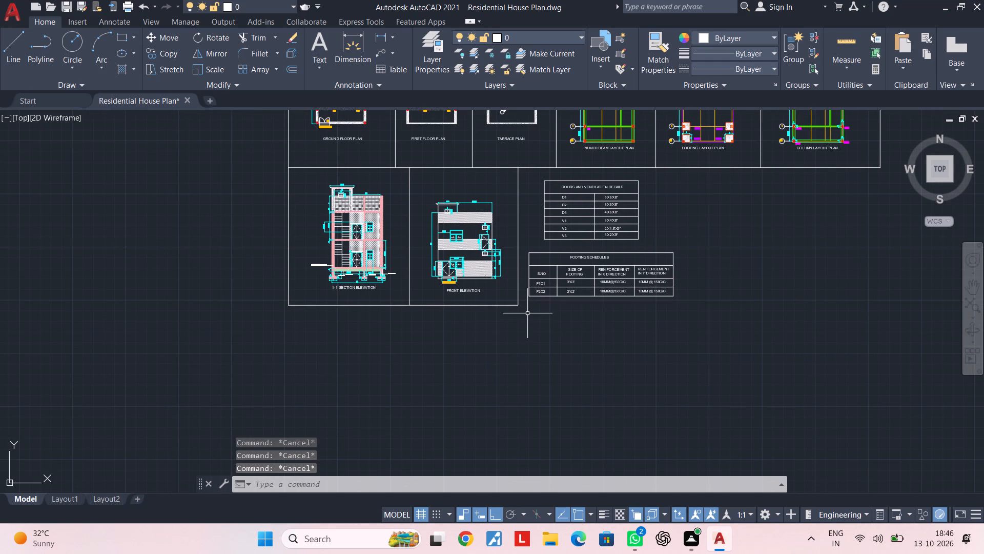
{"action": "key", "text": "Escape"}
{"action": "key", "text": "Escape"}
Stretch the bottom border line below FRONT ELEVATION horizontally until it runs past the far side of the FOOTING SCHEDULES table.
{"action": "middle_click_drag", "start_coordinate": [568, 333], "coordinate": [460, 331]}
{"action": "key", "text": "Escape"}
{"action": "key", "text": "Escape"}
{"action": "middle_click_drag", "start_coordinate": [444, 285], "coordinate": [427, 293]}
{"action": "key", "text": "Escape"}
{"action": "scroll", "coordinate": [417, 303], "scroll_direction": "up", "scroll_amount": 2}
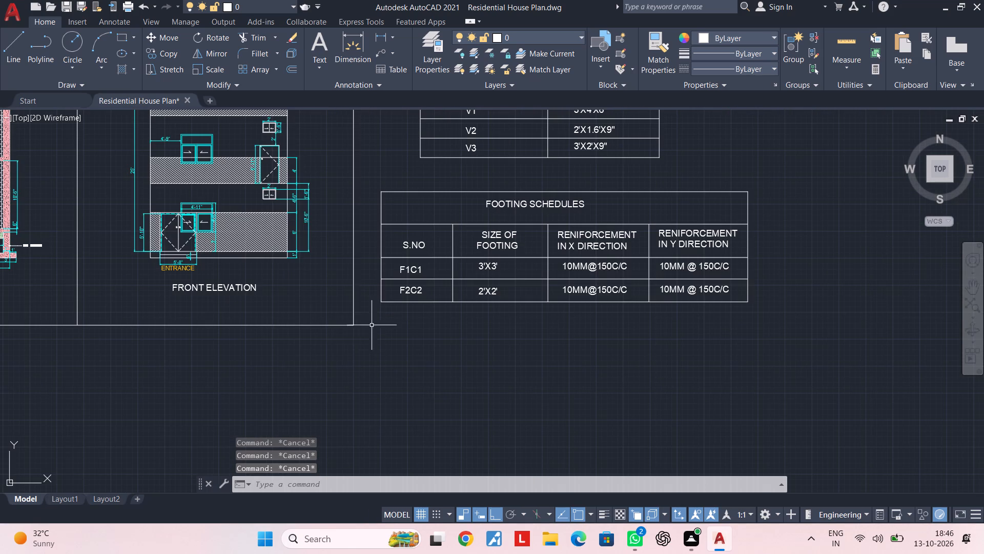
{"action": "left_click", "coordinate": [336, 325]}
{"action": "key", "text": "Escape"}
{"action": "key", "text": "Escape"}
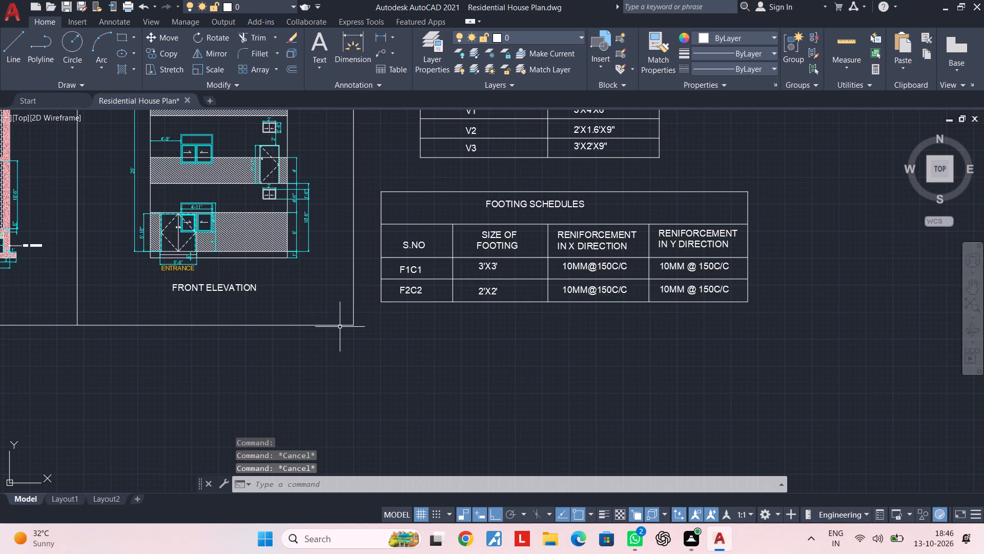
{"action": "left_click", "coordinate": [339, 327]}
{"action": "left_click", "coordinate": [353, 328]}
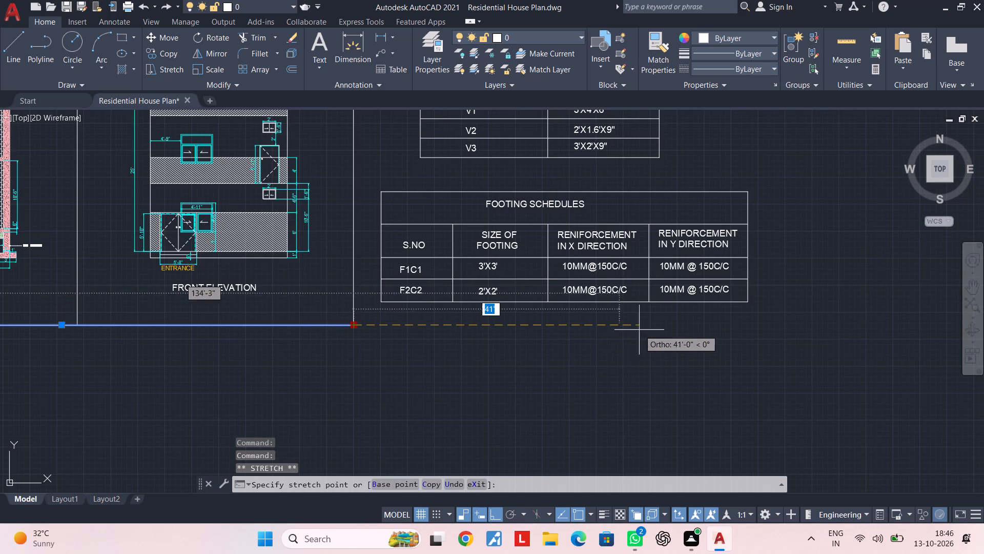
{"action": "scroll", "coordinate": [662, 331], "scroll_direction": "down", "scroll_amount": 2}
{"action": "middle_click_drag", "start_coordinate": [662, 331], "coordinate": [536, 331]}
{"action": "left_click", "coordinate": [637, 330]}
{"action": "key", "text": "Escape"}
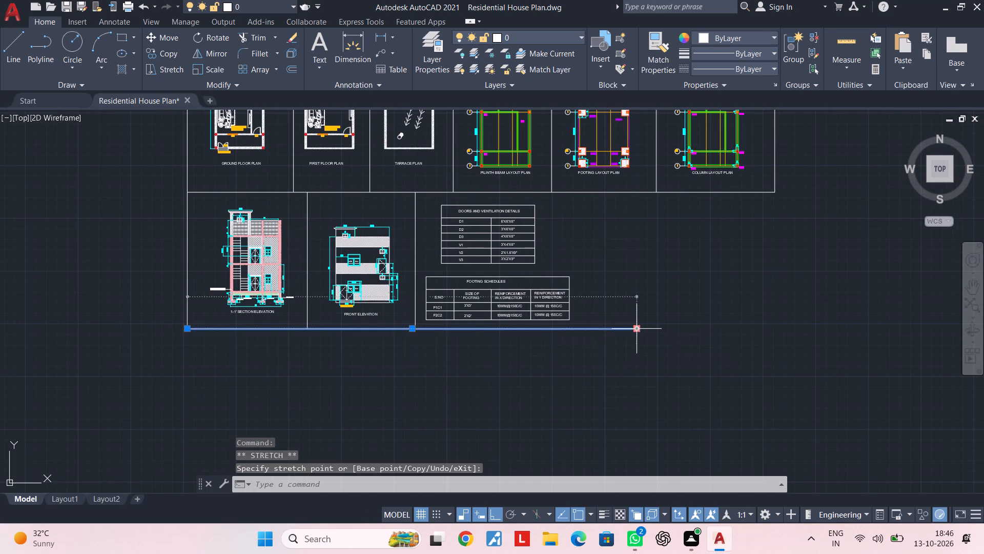
{"action": "key", "text": "Escape"}
{"action": "key", "text": "Escape"}
{"action": "key", "text": "Escape"}
{"action": "key", "text": "Escape"}
{"action": "key", "text": "Escape"}
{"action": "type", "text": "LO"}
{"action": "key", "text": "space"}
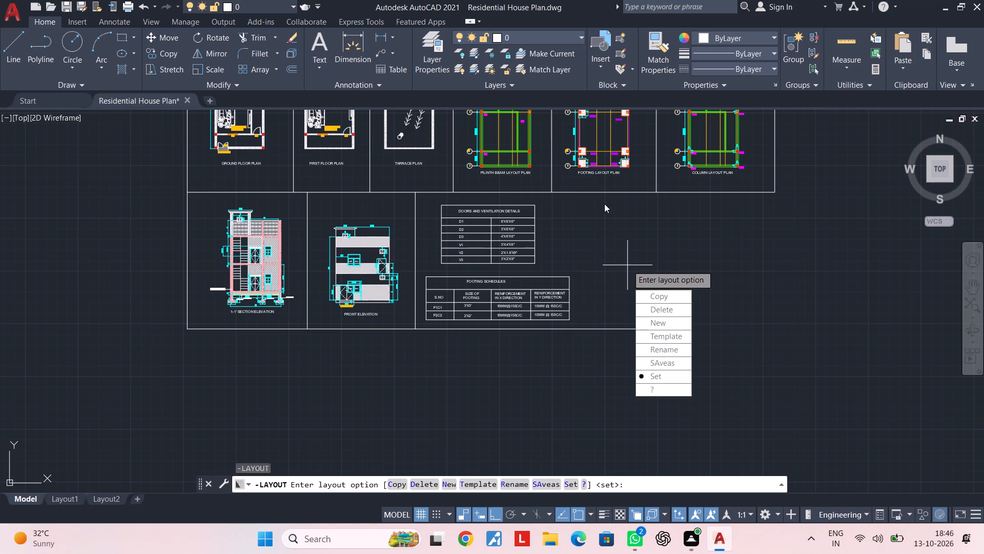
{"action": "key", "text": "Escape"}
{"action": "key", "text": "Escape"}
Draw a vertical line beyond the two tables, from the plan row's lower border down to the bottom border line.
{"action": "key", "text": "l"}
{"action": "key", "text": "space"}
{"action": "left_click", "coordinate": [599, 194]}
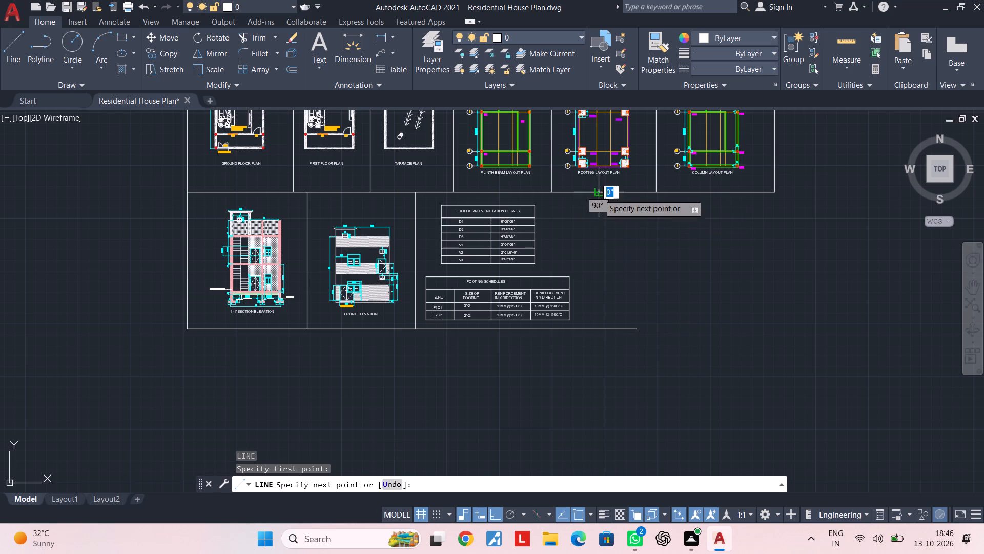
{"action": "left_click", "coordinate": [601, 332]}
{"action": "key", "text": "Escape"}
{"action": "key", "text": "Escape"}
{"action": "key", "text": "Escape"}
{"action": "key", "text": "Escape"}
{"action": "key", "text": "Escape"}
{"action": "key", "text": "Escape"}
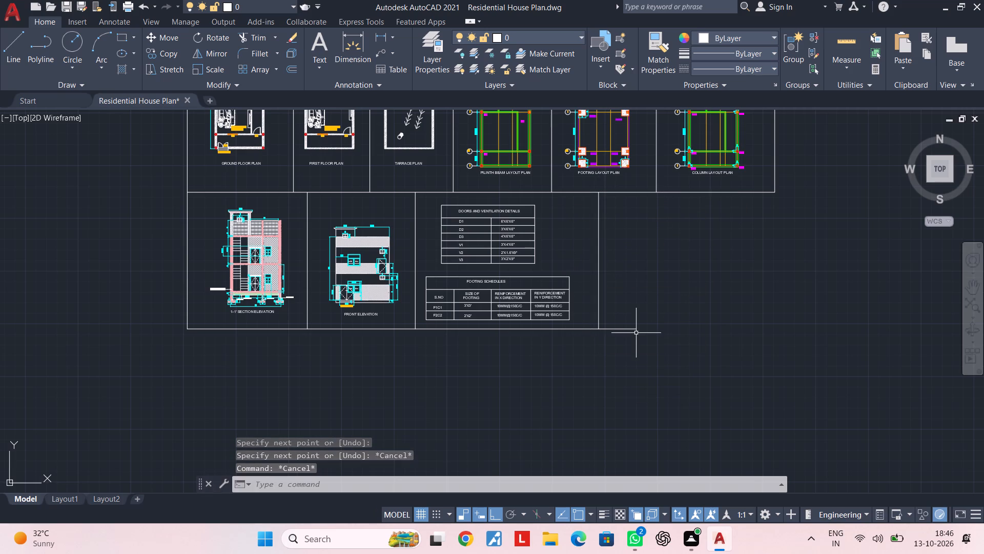
Trim the bottom border line's overhang beyond the new vertical line to close the tables' frame.
{"action": "key", "text": "t"}
{"action": "key", "text": "r"}
{"action": "key", "text": "space"}
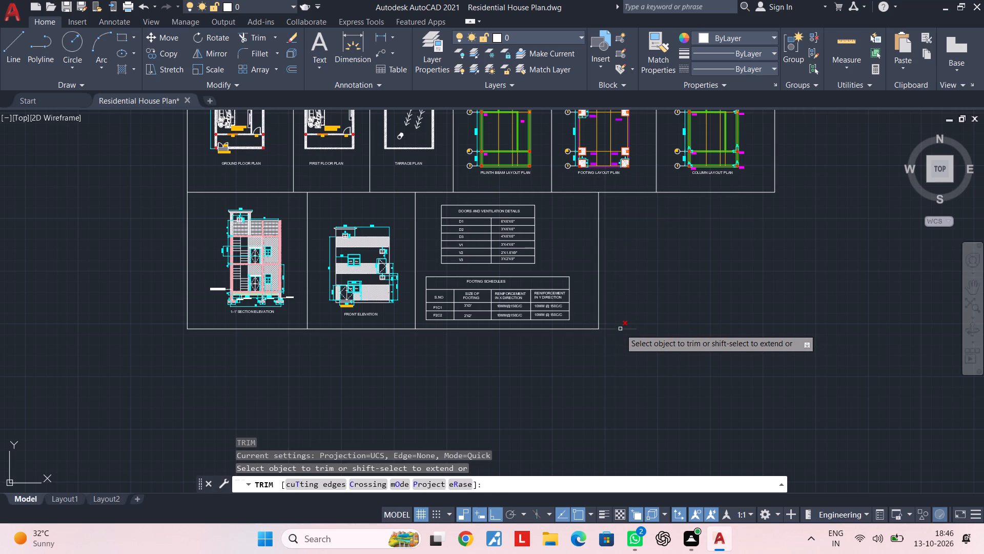
{"action": "left_click", "coordinate": [620, 329]}
{"action": "key", "text": "Escape"}
Save the drawing.
{"action": "scroll", "coordinate": [620, 314], "scroll_direction": "down", "scroll_amount": 3}
{"action": "middle_click_drag", "start_coordinate": [621, 295], "coordinate": [606, 261]}
{"action": "key", "text": "ctrl+s"}
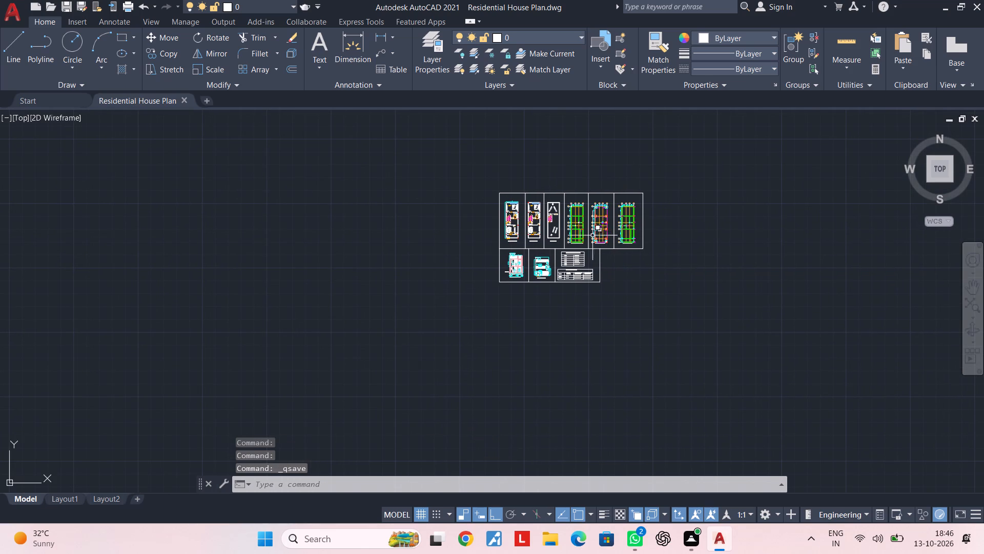
{"action": "key", "text": "ctrl+s"}
{"action": "key", "text": "Escape"}
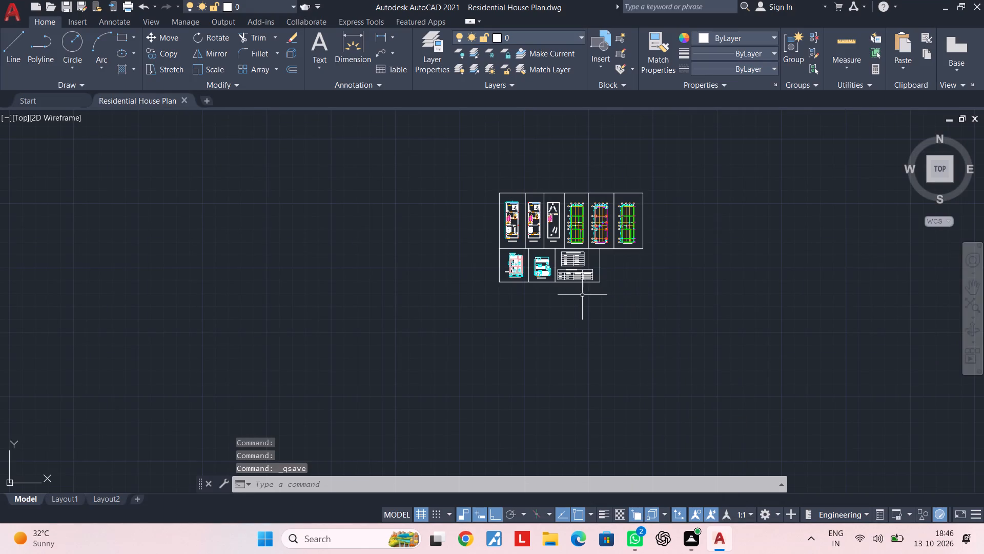
{"action": "key", "text": "Escape"}
Review the framed sheet, checking the plans, elevations and both tables.
{"action": "middle_click_drag", "start_coordinate": [592, 287], "coordinate": [524, 298]}
{"action": "scroll", "coordinate": [511, 273], "scroll_direction": "up", "scroll_amount": 3}
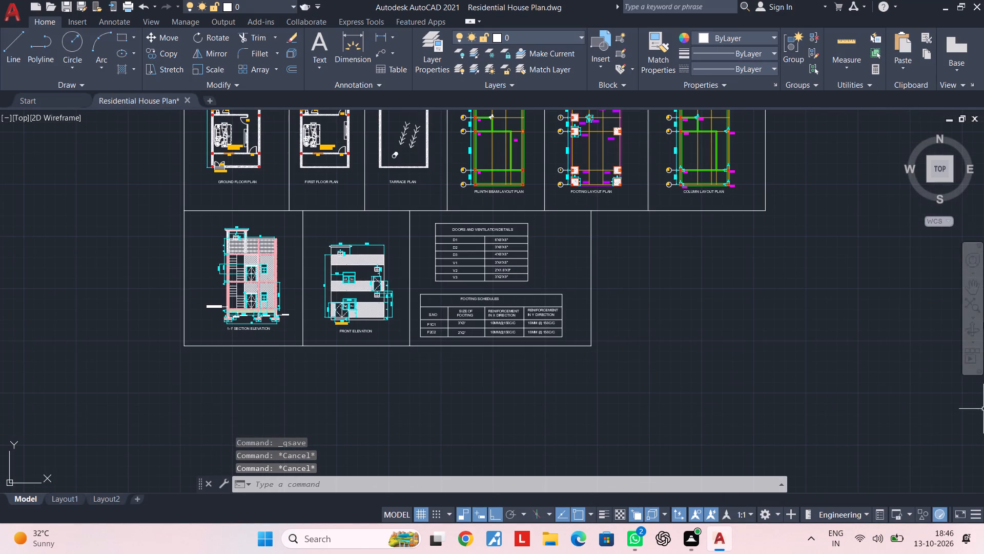
{"action": "middle_click_drag", "start_coordinate": [535, 231], "coordinate": [505, 292]}
{"action": "scroll", "coordinate": [455, 232], "scroll_direction": "up", "scroll_amount": 2}
{"action": "middle_click_drag", "start_coordinate": [534, 217], "coordinate": [494, 349]}
{"action": "scroll", "coordinate": [458, 319], "scroll_direction": "down", "scroll_amount": 1}
{"action": "middle_click_drag", "start_coordinate": [458, 319], "coordinate": [511, 292]}
{"action": "middle_click_drag", "start_coordinate": [411, 261], "coordinate": [482, 252]}
{"action": "scroll", "coordinate": [485, 264], "scroll_direction": "down", "scroll_amount": 1}
{"action": "middle_click_drag", "start_coordinate": [485, 268], "coordinate": [490, 295]}
{"action": "scroll", "coordinate": [405, 286], "scroll_direction": "up", "scroll_amount": 3}
{"action": "scroll", "coordinate": [524, 270], "scroll_direction": "down", "scroll_amount": 2}
{"action": "middle_click_drag", "start_coordinate": [525, 268], "coordinate": [498, 345]}
{"action": "middle_click_drag", "start_coordinate": [425, 291], "coordinate": [469, 259]}
{"action": "scroll", "coordinate": [534, 269], "scroll_direction": "down", "scroll_amount": 2}
{"action": "middle_click_drag", "start_coordinate": [534, 269], "coordinate": [426, 251]}
{"action": "middle_click_drag", "start_coordinate": [456, 256], "coordinate": [432, 254]}
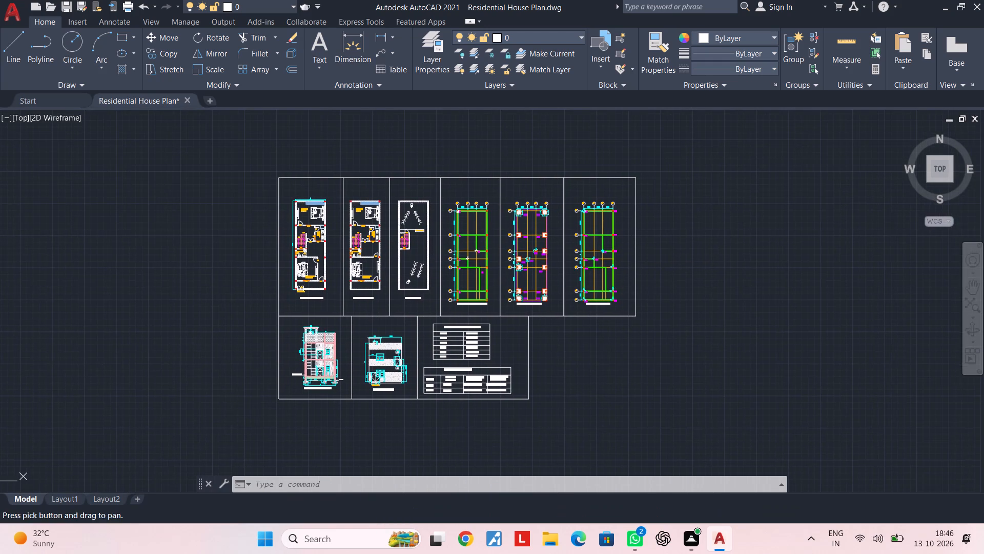
Save the drawing again.
{"action": "key", "text": "ctrl+s"}
{"action": "key", "text": "ctrl+s"}
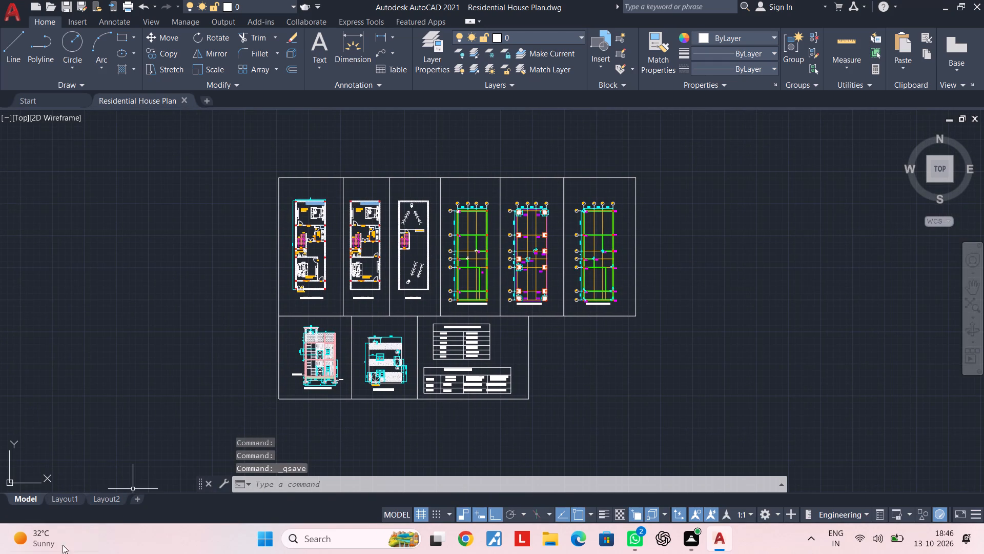
Preview a plot using the <Previous plot> page setup, with a plot window enclosing the whole framed sheet.
{"action": "key", "text": "ctrl+p"}
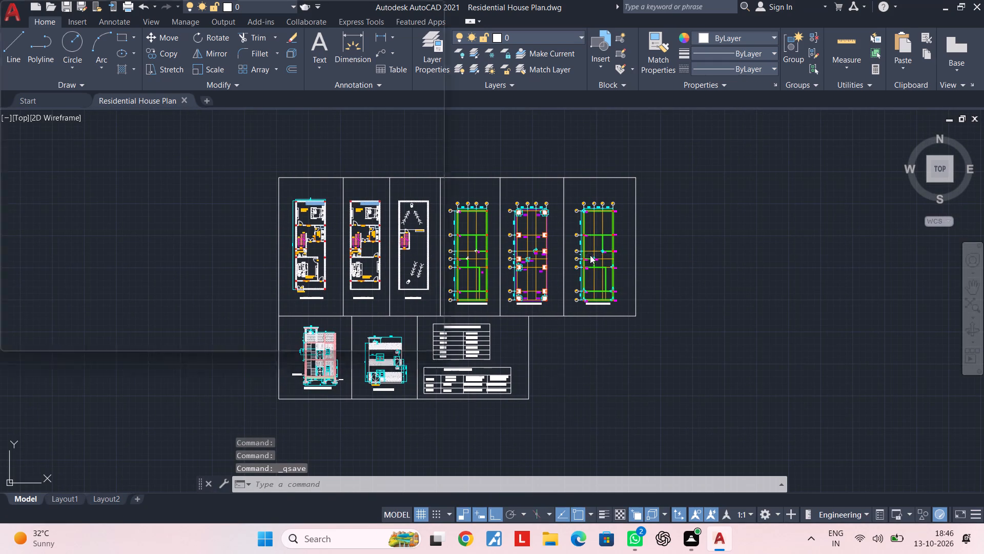
{"action": "left_click", "coordinate": [443, 133]}
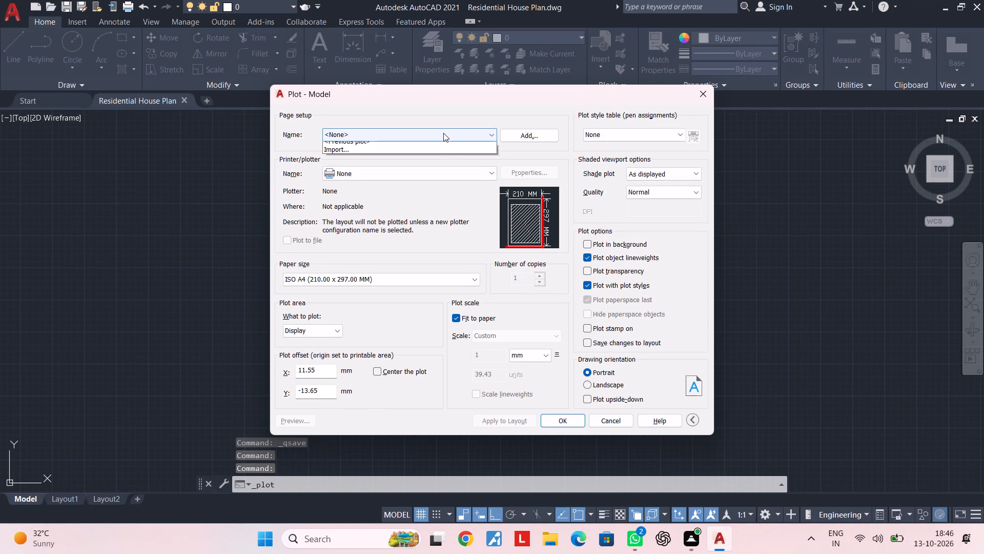
{"action": "left_click", "coordinate": [411, 157]}
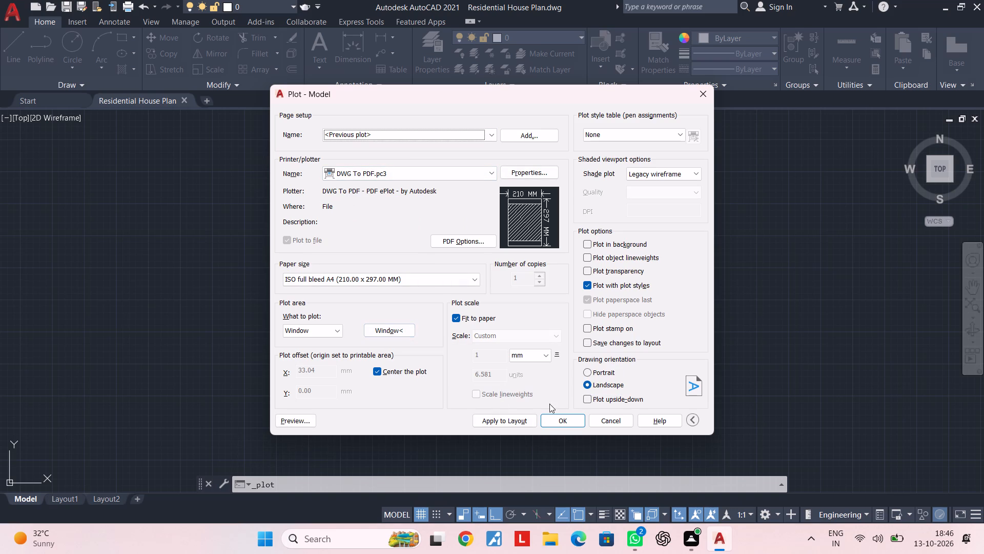
{"action": "left_click", "coordinate": [401, 328]}
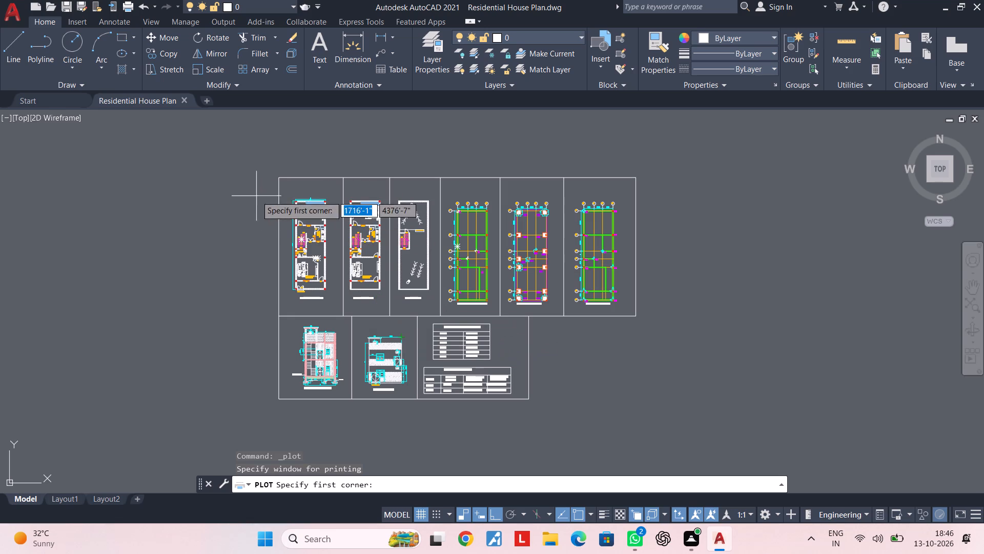
{"action": "left_click", "coordinate": [256, 155]}
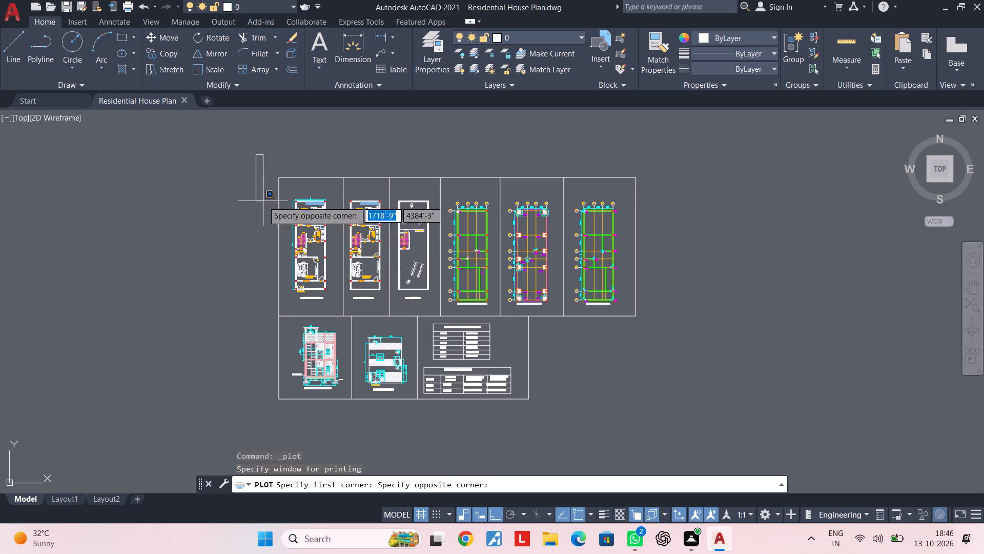
{"action": "left_click", "coordinate": [658, 414]}
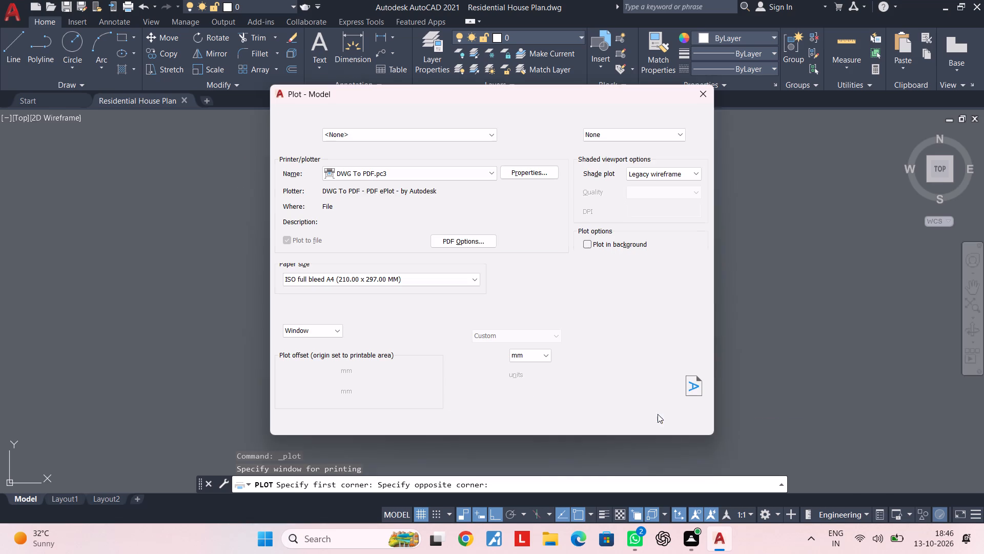
{"action": "left_click", "coordinate": [298, 419]}
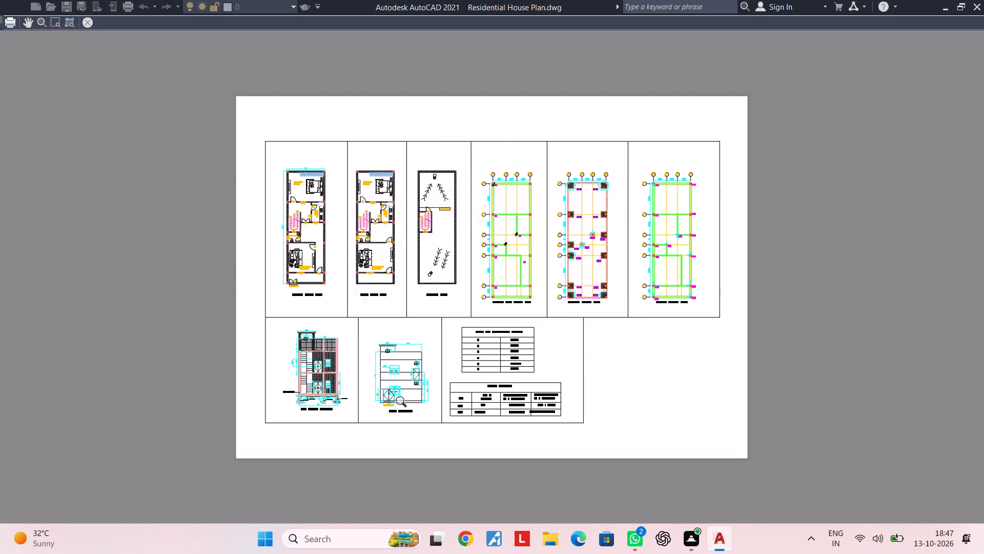
Examine the floor plans and the plinth beam, footing and column layout plans in the plot preview.
{"action": "scroll", "coordinate": [301, 215], "scroll_direction": "up", "scroll_amount": 2}
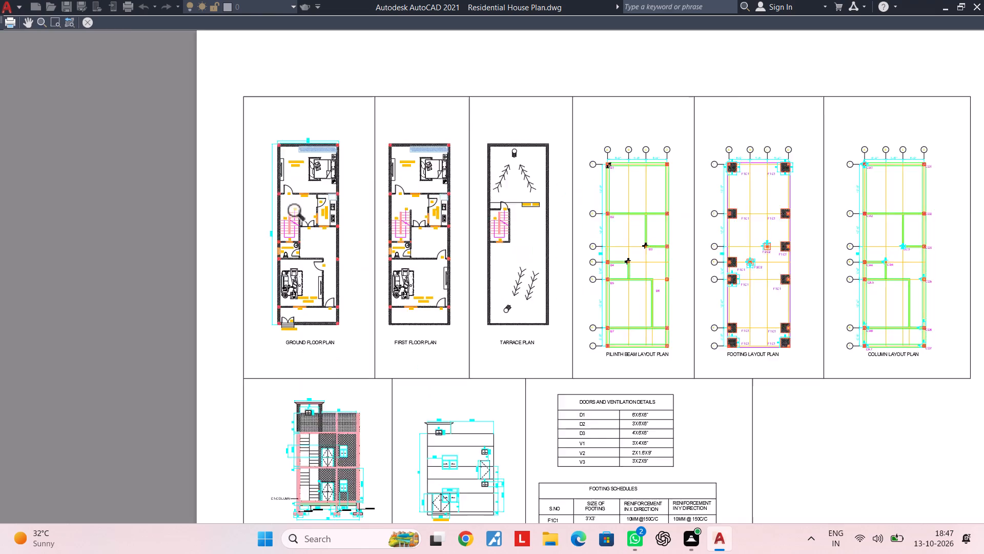
{"action": "scroll", "coordinate": [301, 215], "scroll_direction": "up", "scroll_amount": 2}
{"action": "scroll", "coordinate": [387, 259], "scroll_direction": "down", "scroll_amount": 1}
{"action": "middle_click_drag", "start_coordinate": [481, 257], "coordinate": [257, 257]}
{"action": "scroll", "coordinate": [446, 209], "scroll_direction": "up", "scroll_amount": 2}
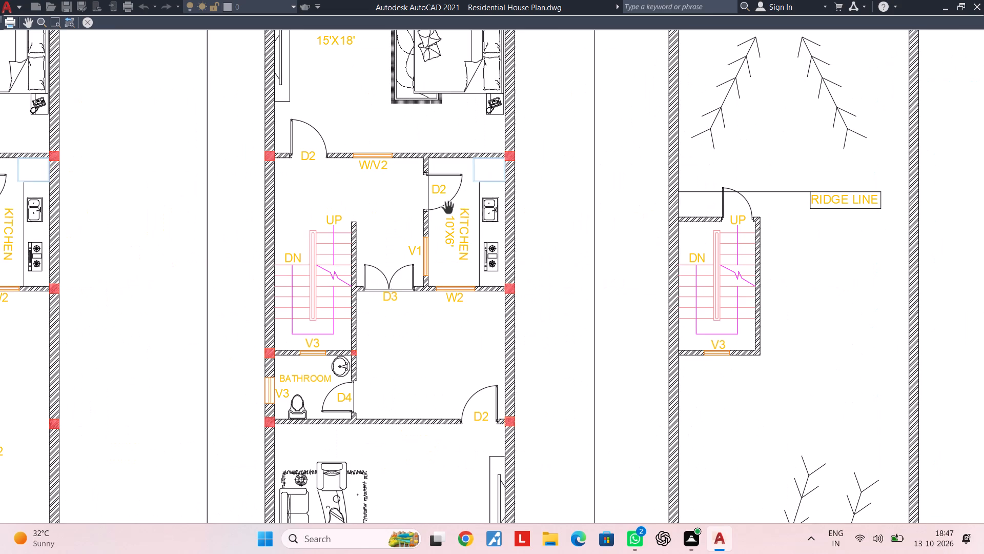
{"action": "scroll", "coordinate": [546, 238], "scroll_direction": "down", "scroll_amount": 1}
{"action": "middle_click_drag", "start_coordinate": [541, 251], "coordinate": [501, 301]}
{"action": "middle_click_drag", "start_coordinate": [624, 289], "coordinate": [328, 260]}
{"action": "scroll", "coordinate": [620, 257], "scroll_direction": "up", "scroll_amount": 2}
{"action": "middle_click_drag", "start_coordinate": [690, 275], "coordinate": [282, 238]}
{"action": "scroll", "coordinate": [540, 256], "scroll_direction": "down", "scroll_amount": 2}
{"action": "middle_click_drag", "start_coordinate": [546, 258], "coordinate": [274, 211]}
{"action": "scroll", "coordinate": [596, 247], "scroll_direction": "up", "scroll_amount": 3}
{"action": "middle_click_drag", "start_coordinate": [361, 260], "coordinate": [396, 225]}
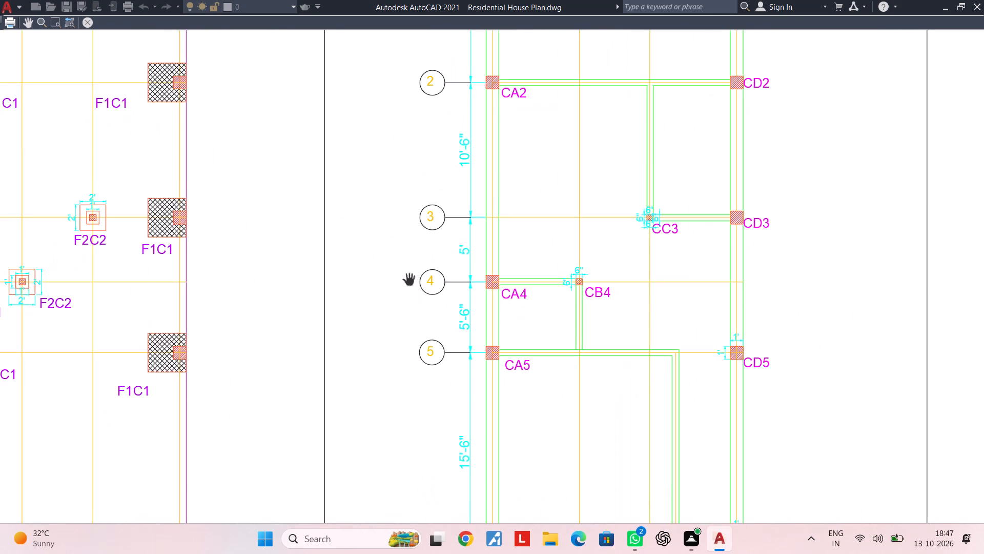
{"action": "middle_click_drag", "start_coordinate": [433, 286], "coordinate": [429, 61]}
{"action": "middle_click_drag", "start_coordinate": [263, 270], "coordinate": [523, 176]}
{"action": "scroll", "coordinate": [398, 281], "scroll_direction": "down", "scroll_amount": 2}
Examine the 1-1' section elevation and the front elevation closely in the plot preview.
{"action": "middle_click_drag", "start_coordinate": [296, 299], "coordinate": [589, 194]}
{"action": "middle_click_drag", "start_coordinate": [366, 299], "coordinate": [576, 201]}
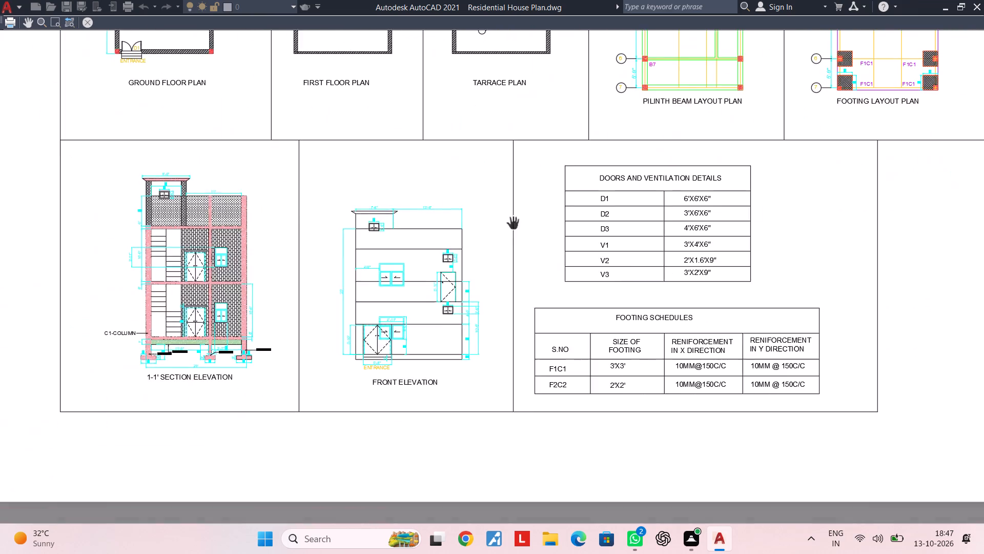
{"action": "middle_click_drag", "start_coordinate": [309, 292], "coordinate": [528, 263]}
{"action": "scroll", "coordinate": [396, 285], "scroll_direction": "up", "scroll_amount": 3}
{"action": "middle_click_drag", "start_coordinate": [523, 299], "coordinate": [516, 397]}
{"action": "scroll", "coordinate": [462, 179], "scroll_direction": "up", "scroll_amount": 2}
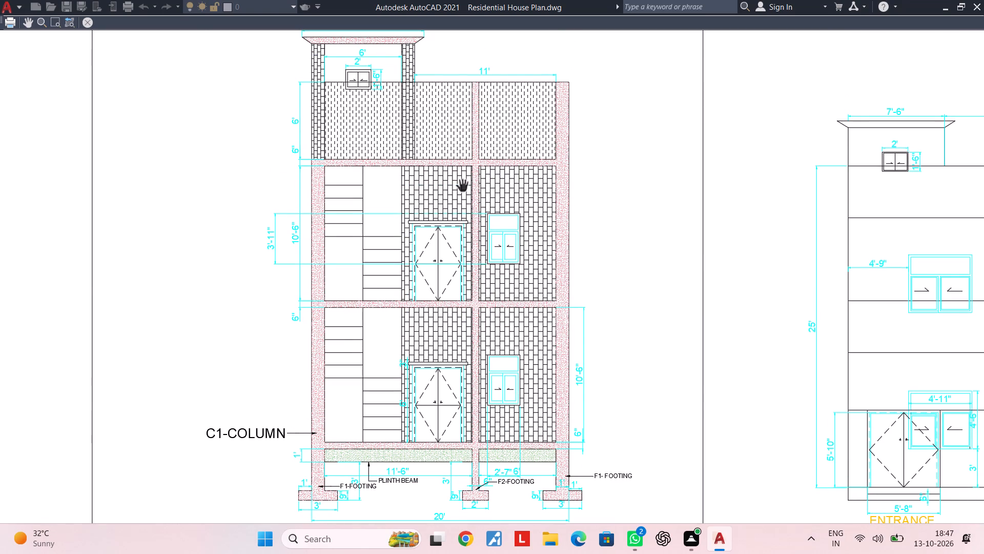
{"action": "scroll", "coordinate": [462, 184], "scroll_direction": "up", "scroll_amount": 1}
{"action": "middle_click_drag", "start_coordinate": [556, 261], "coordinate": [471, 215]}
{"action": "middle_click_drag", "start_coordinate": [586, 268], "coordinate": [538, 217]}
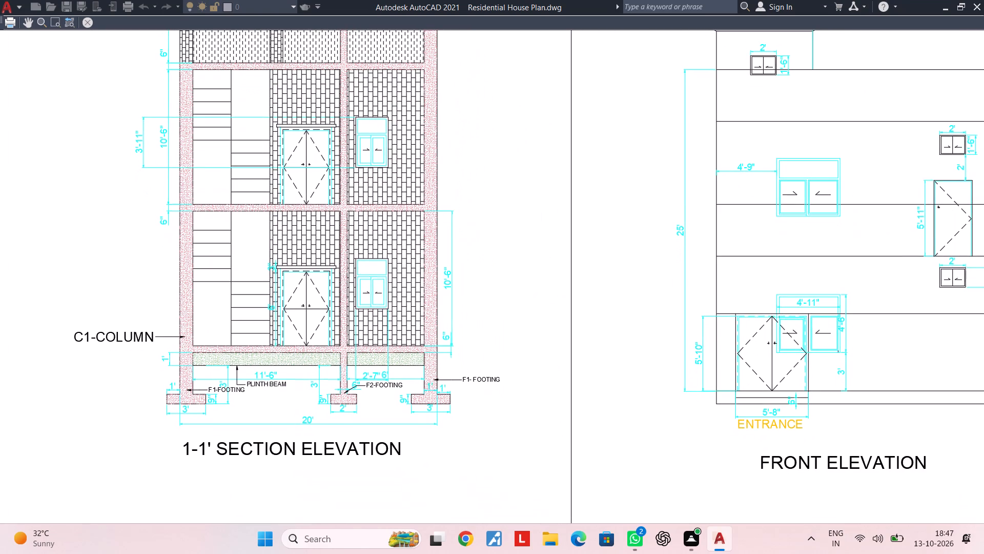
{"action": "scroll", "coordinate": [434, 385], "scroll_direction": "up", "scroll_amount": 2}
{"action": "middle_click_drag", "start_coordinate": [566, 328], "coordinate": [263, 366]}
{"action": "scroll", "coordinate": [523, 326], "scroll_direction": "up", "scroll_amount": 2}
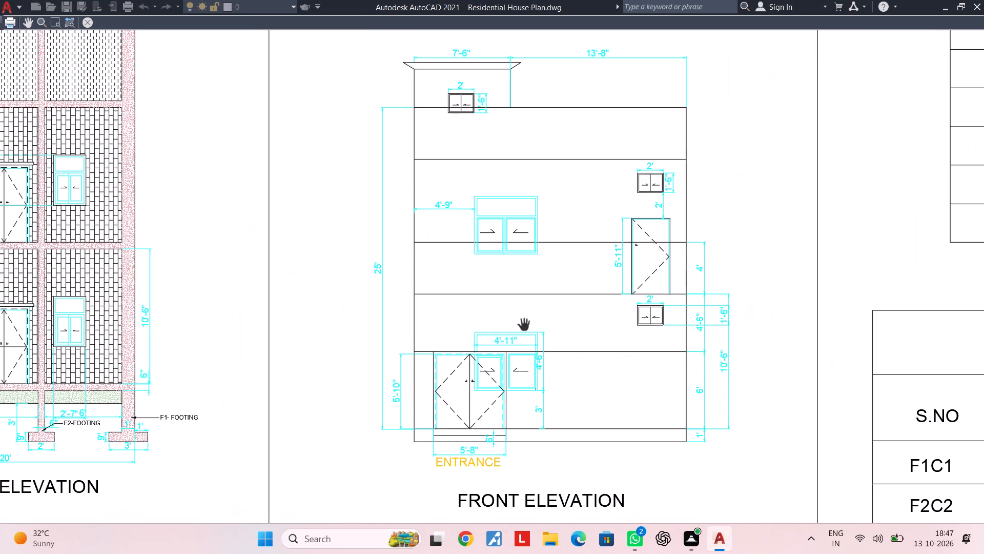
Check the doors and footing tables and look back over the plans in the preview, and close it without plotting.
{"action": "middle_click_drag", "start_coordinate": [726, 330], "coordinate": [126, 267]}
{"action": "middle_click_drag", "start_coordinate": [593, 318], "coordinate": [470, 359]}
{"action": "scroll", "coordinate": [471, 345], "scroll_direction": "down", "scroll_amount": 2}
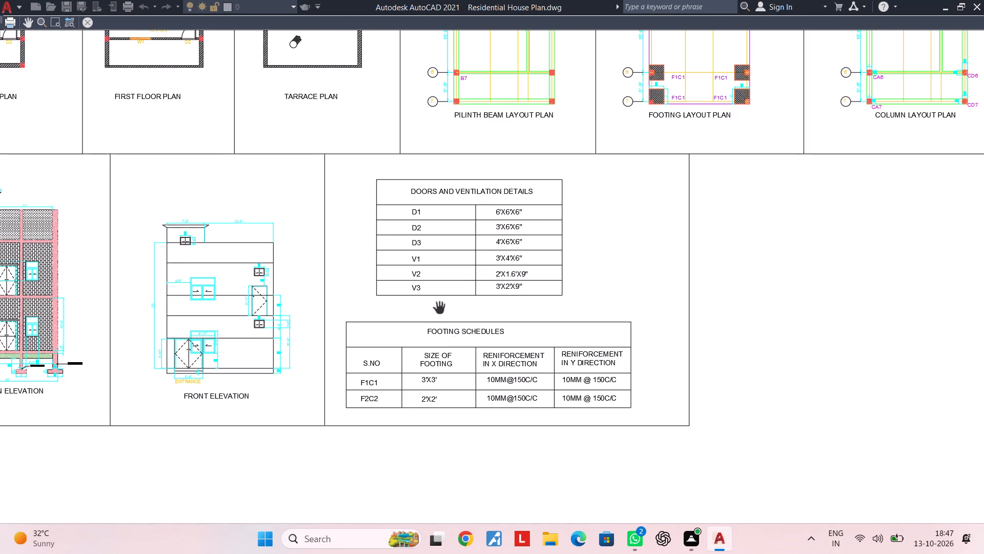
{"action": "middle_click_drag", "start_coordinate": [441, 307], "coordinate": [447, 457]}
{"action": "scroll", "coordinate": [424, 169], "scroll_direction": "up", "scroll_amount": 4}
{"action": "middle_click_drag", "start_coordinate": [387, 182], "coordinate": [463, 272]}
{"action": "scroll", "coordinate": [146, 242], "scroll_direction": "down", "scroll_amount": 2}
{"action": "middle_click_drag", "start_coordinate": [168, 244], "coordinate": [264, 226]}
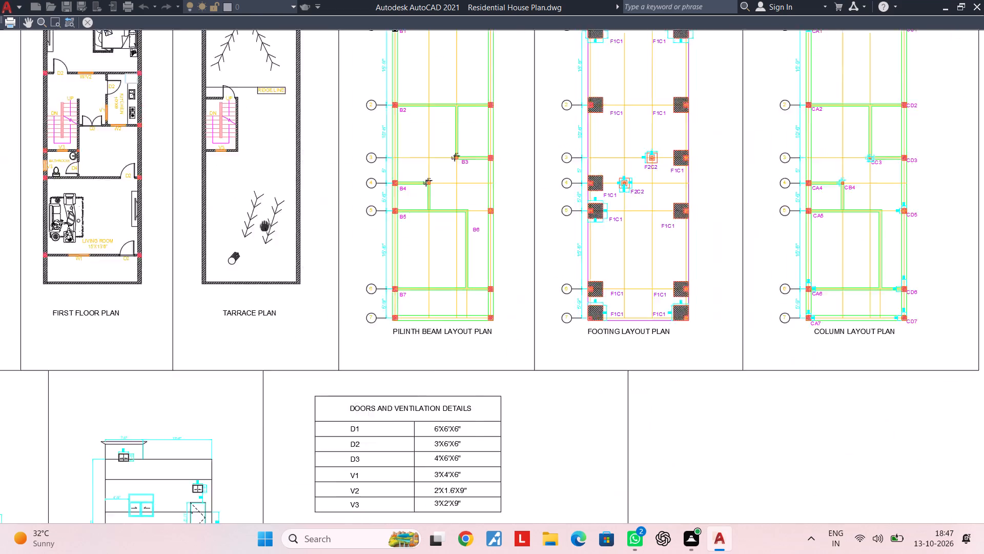
{"action": "middle_click_drag", "start_coordinate": [264, 226], "coordinate": [587, 187]}
{"action": "middle_click_drag", "start_coordinate": [307, 201], "coordinate": [401, 128]}
{"action": "scroll", "coordinate": [356, 299], "scroll_direction": "up", "scroll_amount": 4}
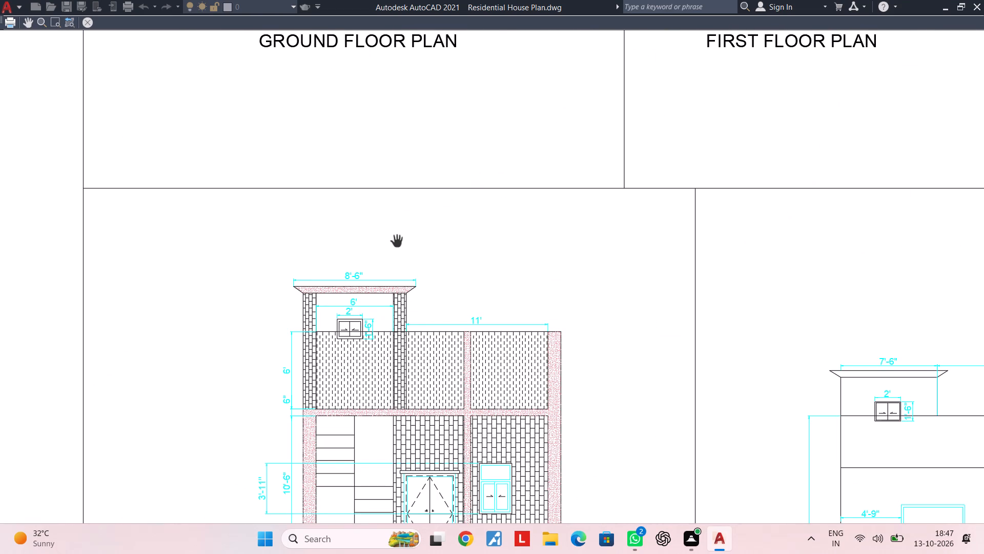
{"action": "key", "text": "Escape"}
{"action": "key", "text": "Escape"}
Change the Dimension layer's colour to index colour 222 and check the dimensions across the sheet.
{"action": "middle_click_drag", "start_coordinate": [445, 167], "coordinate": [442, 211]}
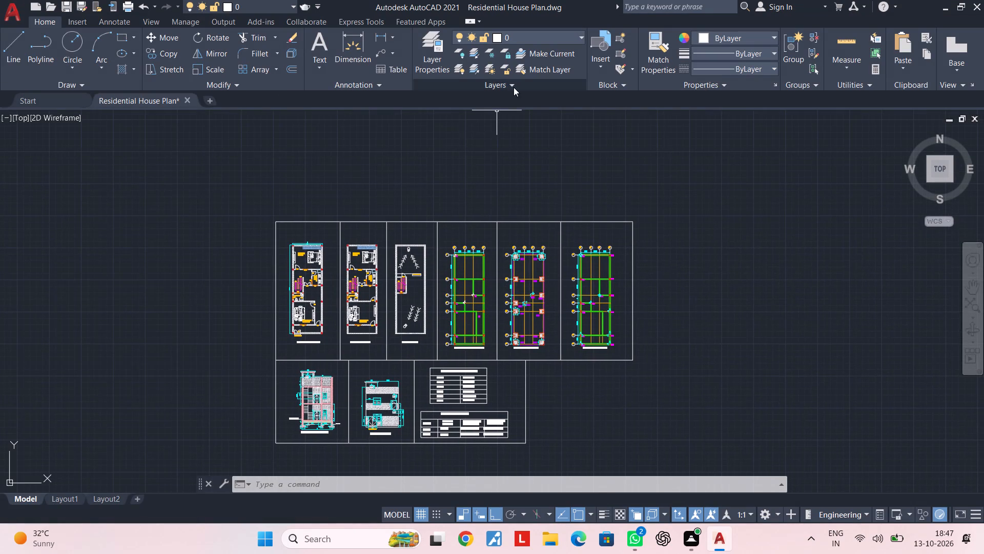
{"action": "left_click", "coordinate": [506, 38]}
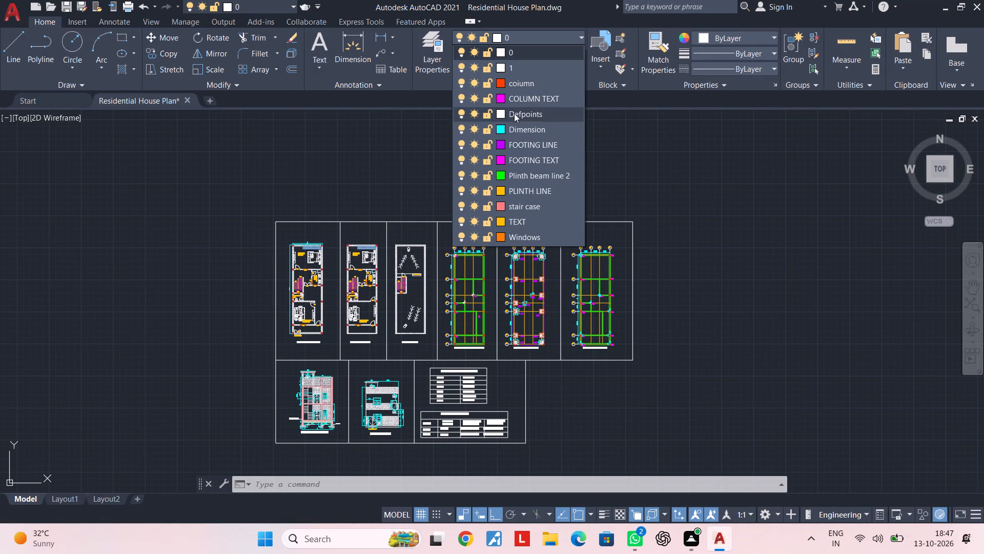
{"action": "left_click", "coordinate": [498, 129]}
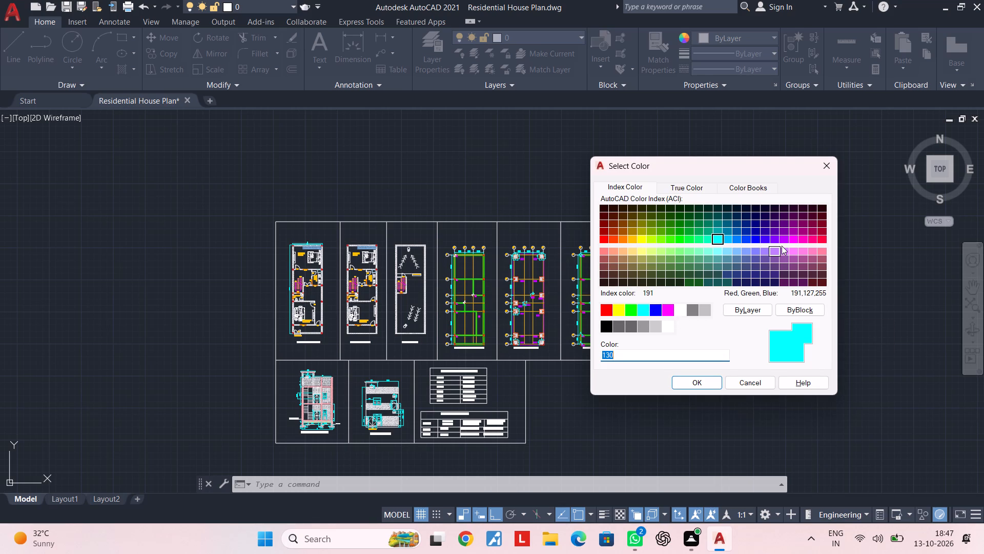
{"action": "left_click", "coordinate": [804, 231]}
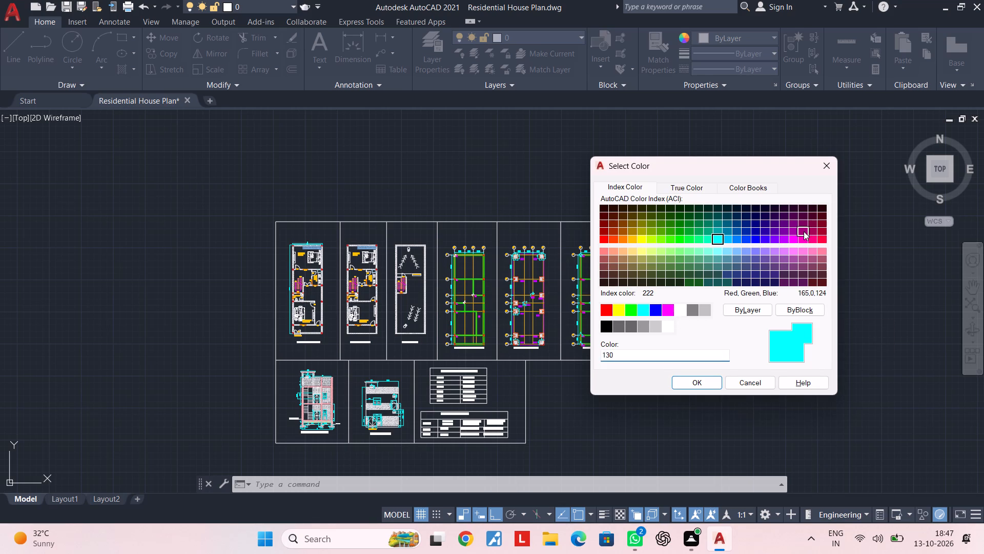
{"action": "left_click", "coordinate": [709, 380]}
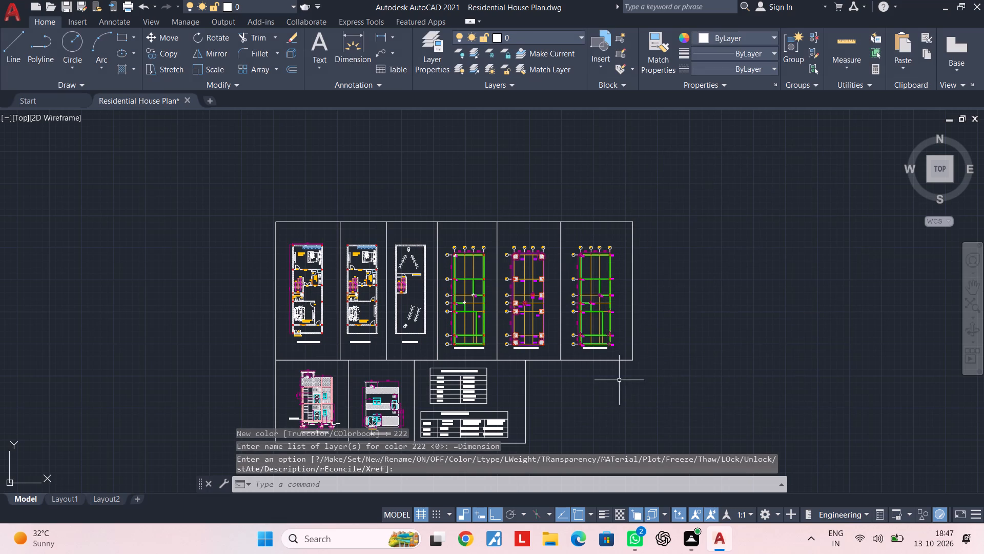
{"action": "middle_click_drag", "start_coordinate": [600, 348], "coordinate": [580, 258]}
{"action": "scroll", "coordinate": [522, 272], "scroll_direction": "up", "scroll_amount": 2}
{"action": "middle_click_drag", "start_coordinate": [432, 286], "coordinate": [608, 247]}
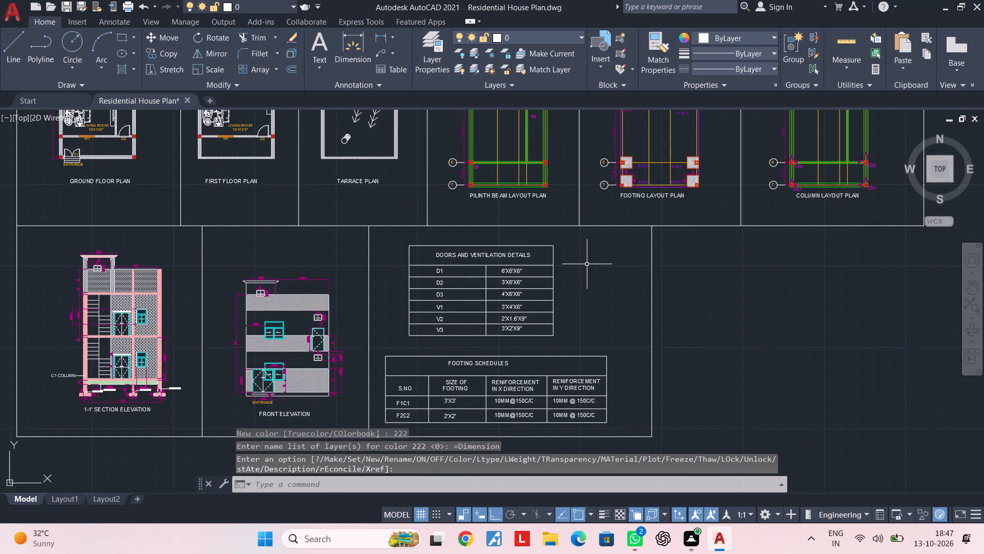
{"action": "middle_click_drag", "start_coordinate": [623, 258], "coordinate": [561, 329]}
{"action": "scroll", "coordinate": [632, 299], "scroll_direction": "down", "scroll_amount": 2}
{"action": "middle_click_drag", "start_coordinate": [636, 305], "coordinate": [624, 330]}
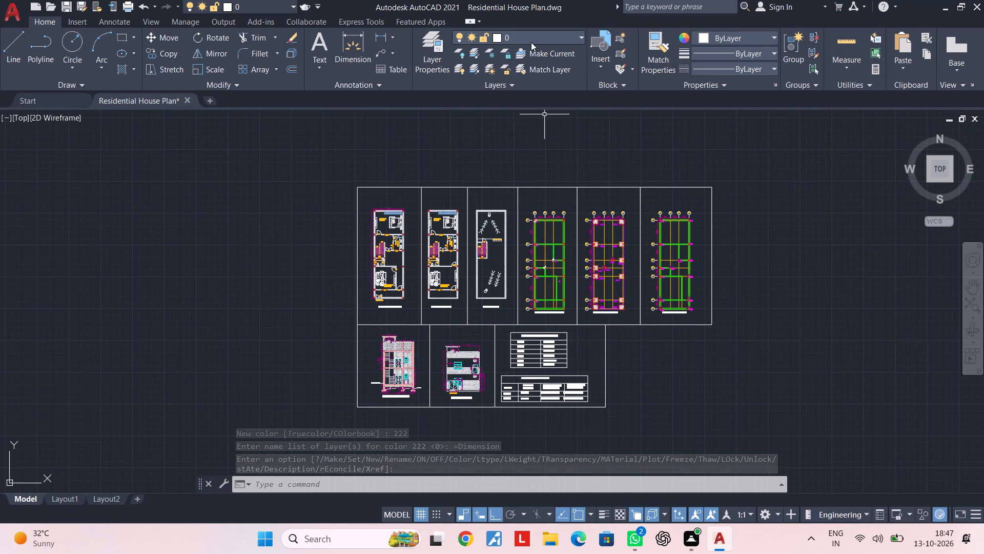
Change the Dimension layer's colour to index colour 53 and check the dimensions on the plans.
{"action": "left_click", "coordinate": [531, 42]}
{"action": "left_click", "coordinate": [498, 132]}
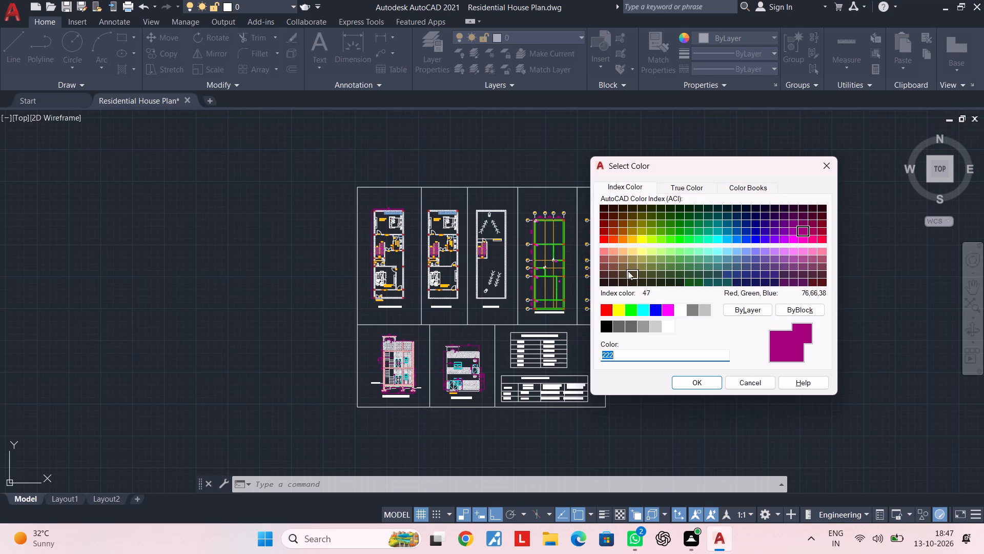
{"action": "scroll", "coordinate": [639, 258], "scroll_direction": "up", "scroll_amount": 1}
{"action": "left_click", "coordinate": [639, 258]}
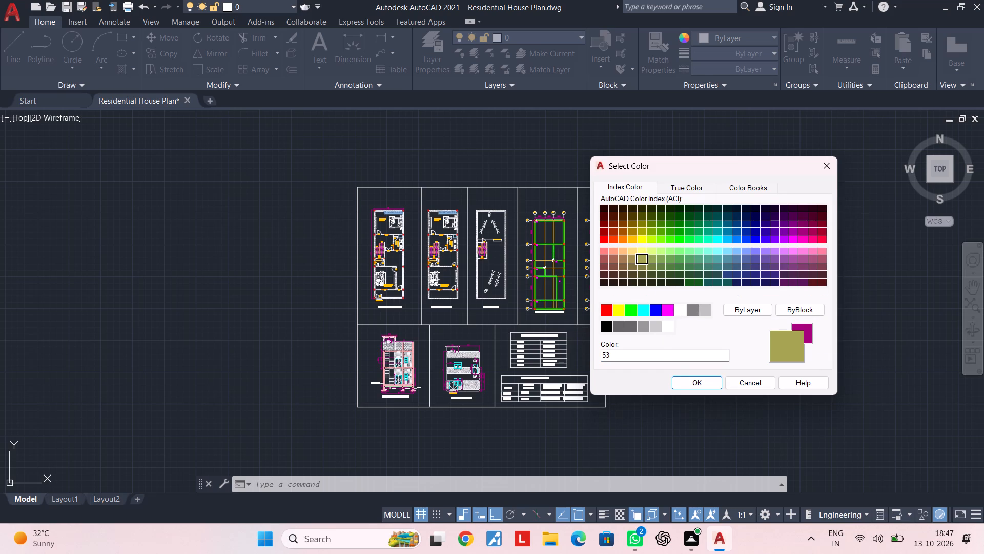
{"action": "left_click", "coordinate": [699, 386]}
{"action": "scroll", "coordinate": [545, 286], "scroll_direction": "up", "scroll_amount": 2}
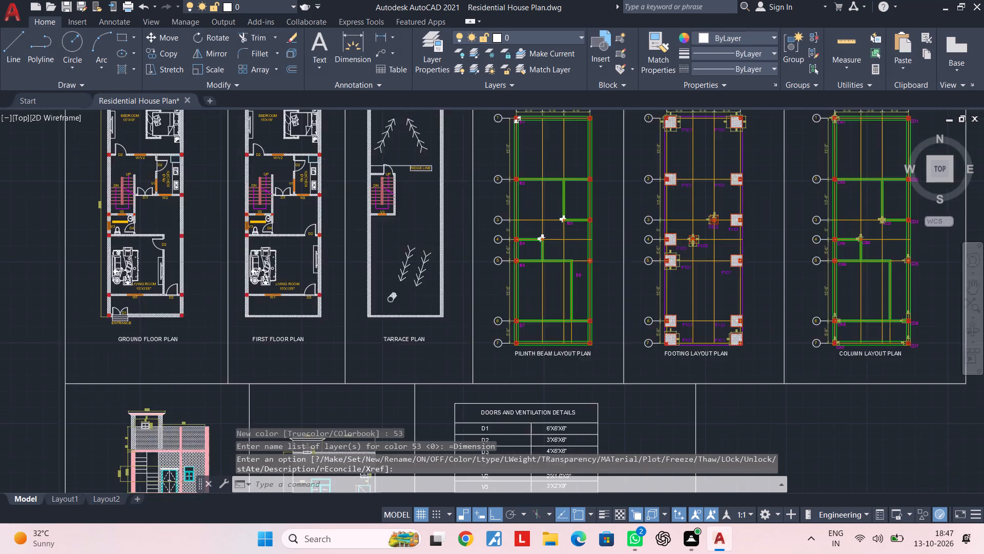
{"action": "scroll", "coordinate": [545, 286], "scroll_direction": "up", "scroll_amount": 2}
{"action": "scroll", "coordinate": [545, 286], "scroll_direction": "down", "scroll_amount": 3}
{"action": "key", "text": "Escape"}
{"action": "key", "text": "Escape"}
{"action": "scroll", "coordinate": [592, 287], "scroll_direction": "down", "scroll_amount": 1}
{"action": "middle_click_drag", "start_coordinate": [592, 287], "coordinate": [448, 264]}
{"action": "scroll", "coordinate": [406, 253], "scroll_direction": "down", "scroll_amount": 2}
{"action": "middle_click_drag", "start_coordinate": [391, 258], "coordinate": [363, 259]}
Preview a plot using the <Previous plot> page setup, with a plot window enclosing the whole framed sheet.
{"action": "key", "text": "ctrl+p"}
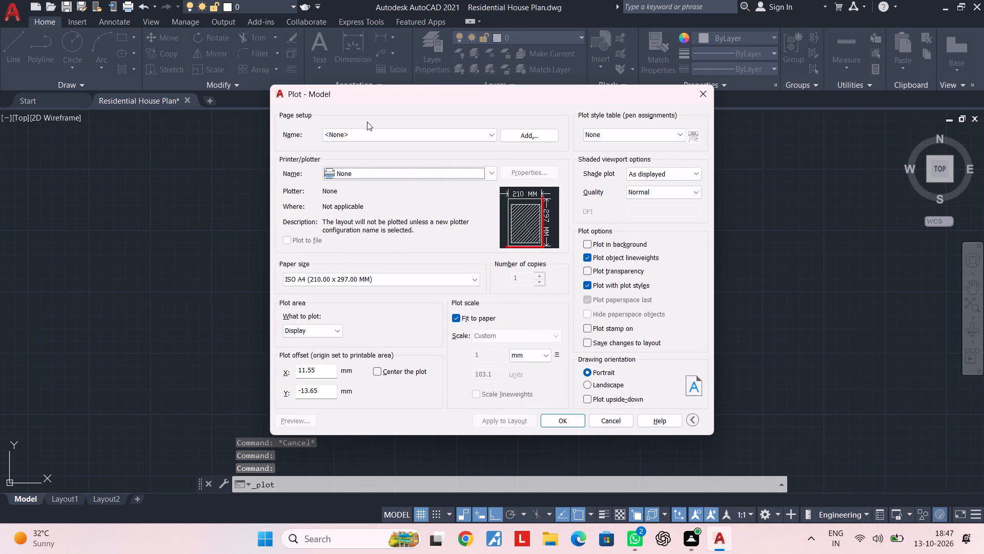
{"action": "left_click", "coordinate": [375, 132]}
{"action": "left_click", "coordinate": [384, 154]}
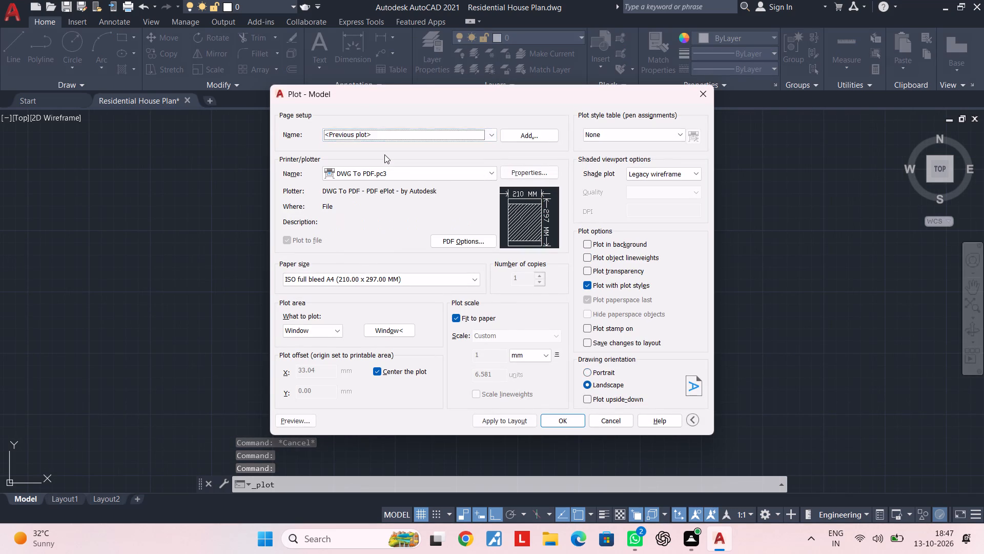
{"action": "left_click", "coordinate": [395, 331]}
{"action": "scroll", "coordinate": [302, 241], "scroll_direction": "up", "scroll_amount": 2}
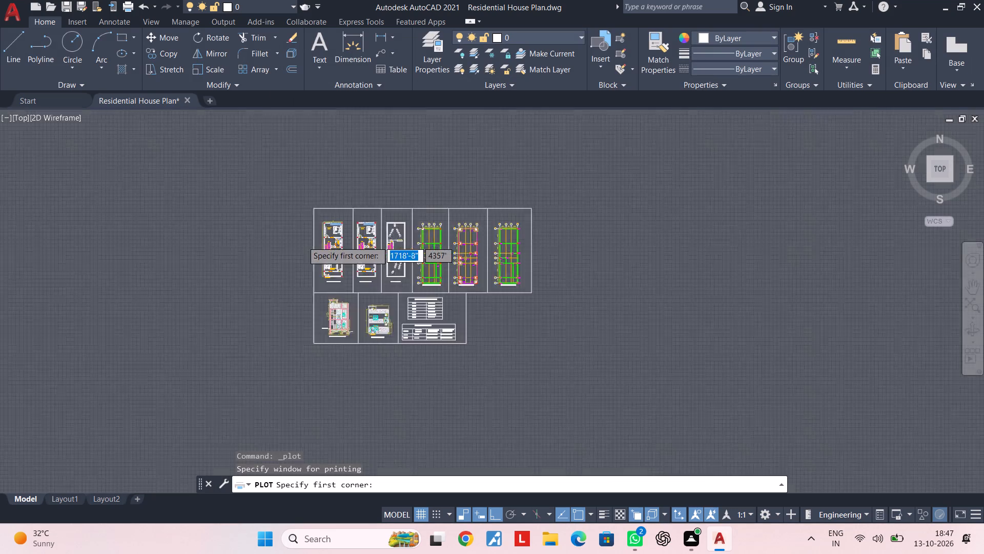
{"action": "left_click", "coordinate": [298, 173]}
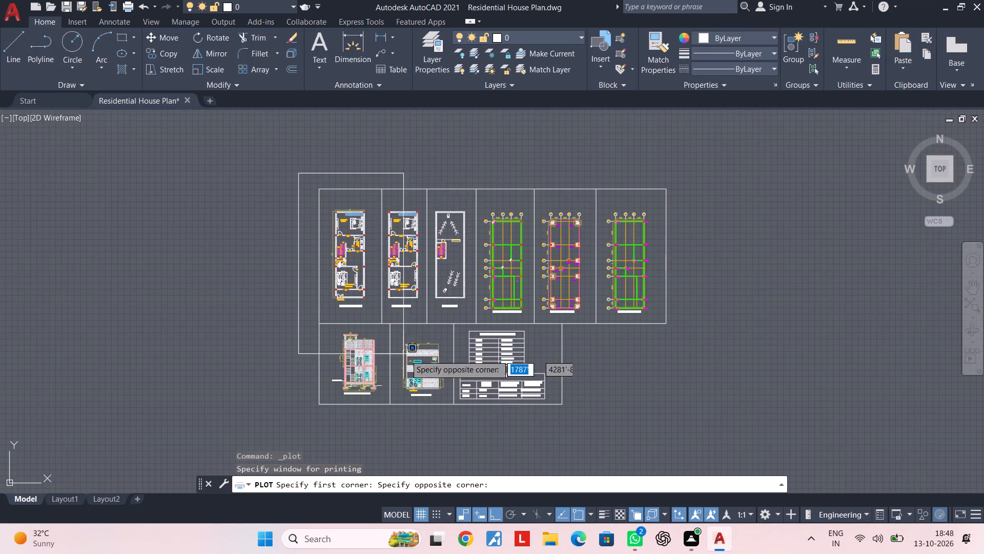
{"action": "left_click", "coordinate": [695, 427]}
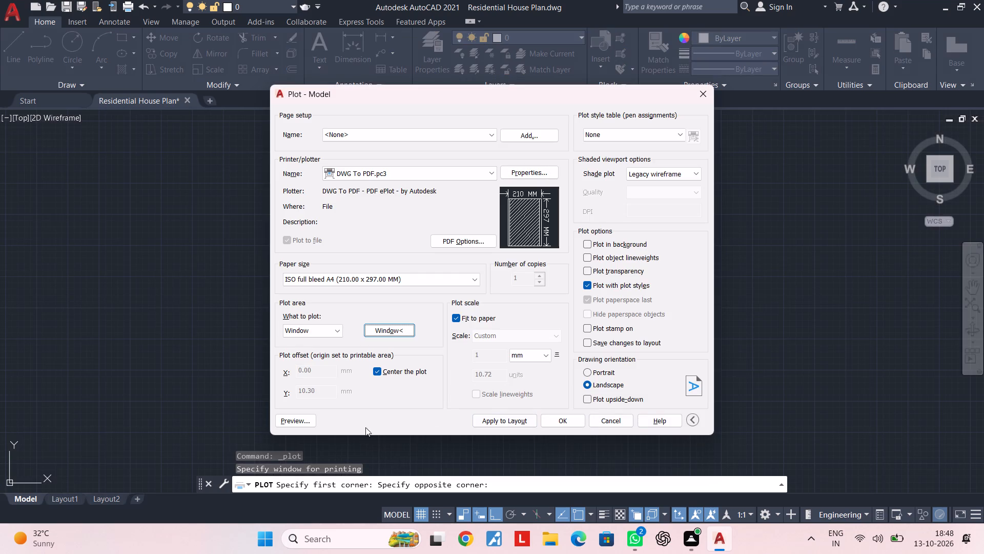
{"action": "left_click", "coordinate": [301, 426]}
Examine the dimension colour on the plinth beam and footing layout plans in the plot preview.
{"action": "scroll", "coordinate": [495, 339], "scroll_direction": "up", "scroll_amount": 3}
{"action": "middle_click_drag", "start_coordinate": [355, 357], "coordinate": [550, 322]}
{"action": "middle_click_drag", "start_coordinate": [339, 334], "coordinate": [436, 287]}
{"action": "scroll", "coordinate": [458, 373], "scroll_direction": "up", "scroll_amount": 4}
{"action": "middle_click_drag", "start_coordinate": [511, 332], "coordinate": [373, 427]}
{"action": "scroll", "coordinate": [569, 304], "scroll_direction": "down", "scroll_amount": 2}
{"action": "middle_click_drag", "start_coordinate": [567, 304], "coordinate": [365, 463]}
{"action": "scroll", "coordinate": [534, 296], "scroll_direction": "up", "scroll_amount": 4}
{"action": "middle_click_drag", "start_coordinate": [765, 302], "coordinate": [494, 439]}
{"action": "scroll", "coordinate": [526, 365], "scroll_direction": "up", "scroll_amount": 1}
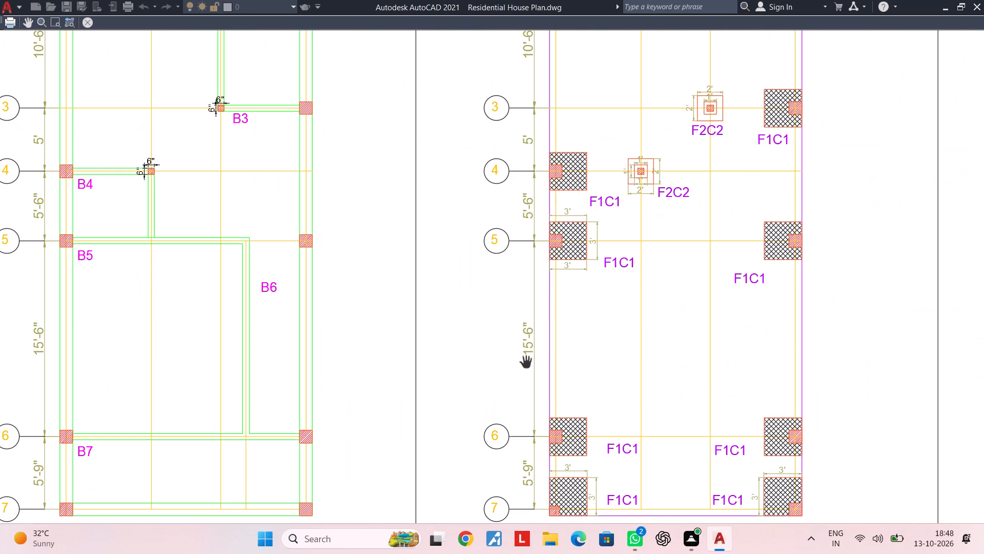
{"action": "scroll", "coordinate": [525, 363], "scroll_direction": "up", "scroll_amount": 2}
{"action": "middle_click_drag", "start_coordinate": [521, 332], "coordinate": [478, 437]}
{"action": "scroll", "coordinate": [526, 401], "scroll_direction": "down", "scroll_amount": 2}
{"action": "middle_click_drag", "start_coordinate": [574, 367], "coordinate": [380, 397]}
{"action": "scroll", "coordinate": [541, 332], "scroll_direction": "up", "scroll_amount": 3}
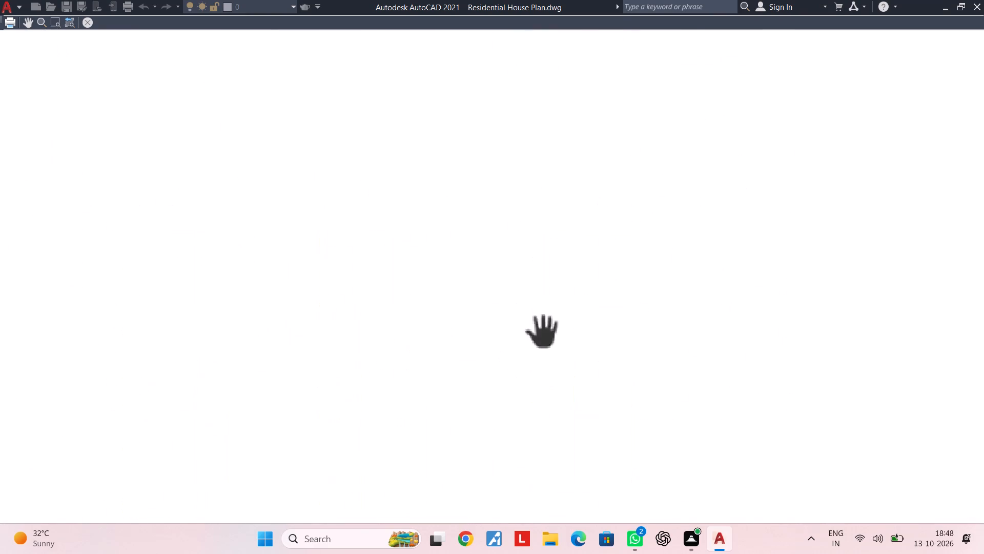
Examine the dimension colour on the floor plans and elevations in the preview, and close it without plotting.
{"action": "middle_click_drag", "start_coordinate": [299, 328], "coordinate": [857, 354]}
{"action": "middle_click_drag", "start_coordinate": [348, 291], "coordinate": [867, 291]}
{"action": "middle_click_drag", "start_coordinate": [309, 249], "coordinate": [794, 249]}
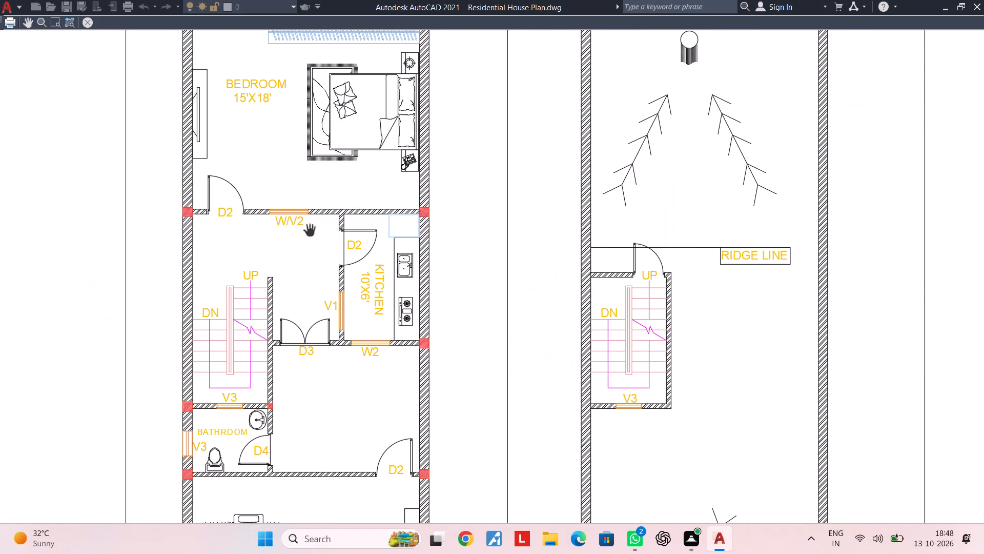
{"action": "middle_click_drag", "start_coordinate": [313, 228], "coordinate": [575, 227]}
{"action": "middle_click_drag", "start_coordinate": [535, 207], "coordinate": [529, 345]}
{"action": "middle_click_drag", "start_coordinate": [517, 207], "coordinate": [531, 268]}
{"action": "middle_click_drag", "start_coordinate": [332, 267], "coordinate": [661, 193]}
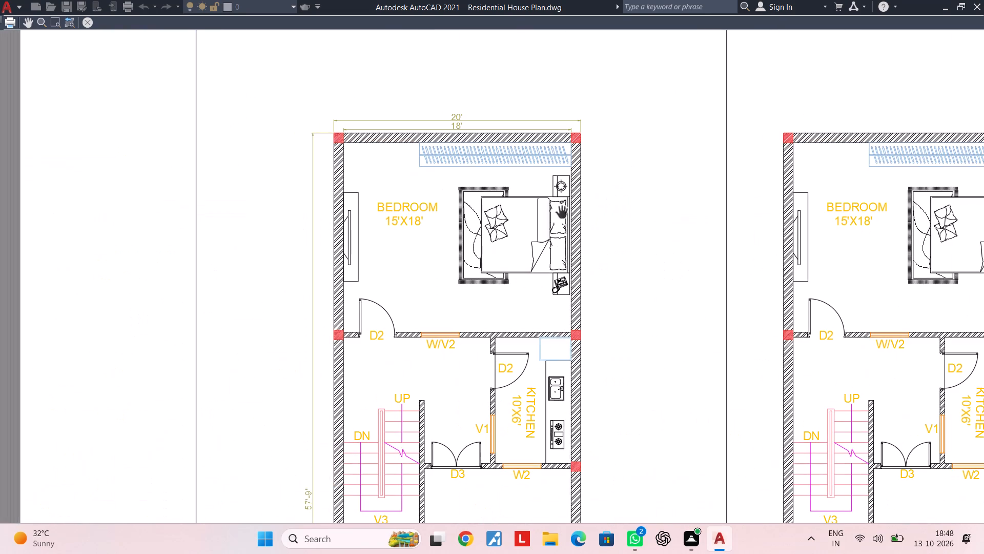
{"action": "middle_click_drag", "start_coordinate": [408, 202], "coordinate": [455, 92]}
{"action": "middle_click_drag", "start_coordinate": [460, 234], "coordinate": [416, 40]}
{"action": "scroll", "coordinate": [486, 173], "scroll_direction": "down", "scroll_amount": 1}
{"action": "middle_click_drag", "start_coordinate": [494, 183], "coordinate": [415, 0]}
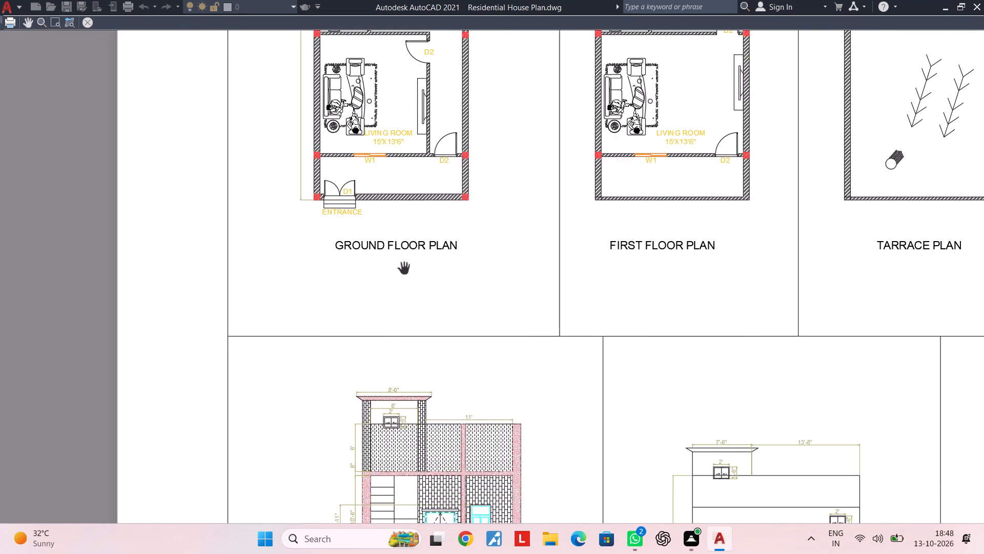
{"action": "middle_click_drag", "start_coordinate": [405, 291], "coordinate": [421, 135]}
{"action": "scroll", "coordinate": [438, 268], "scroll_direction": "up", "scroll_amount": 3}
{"action": "middle_click_drag", "start_coordinate": [511, 270], "coordinate": [408, 257]}
{"action": "scroll", "coordinate": [406, 256], "scroll_direction": "up", "scroll_amount": 1}
{"action": "key", "text": "Escape"}
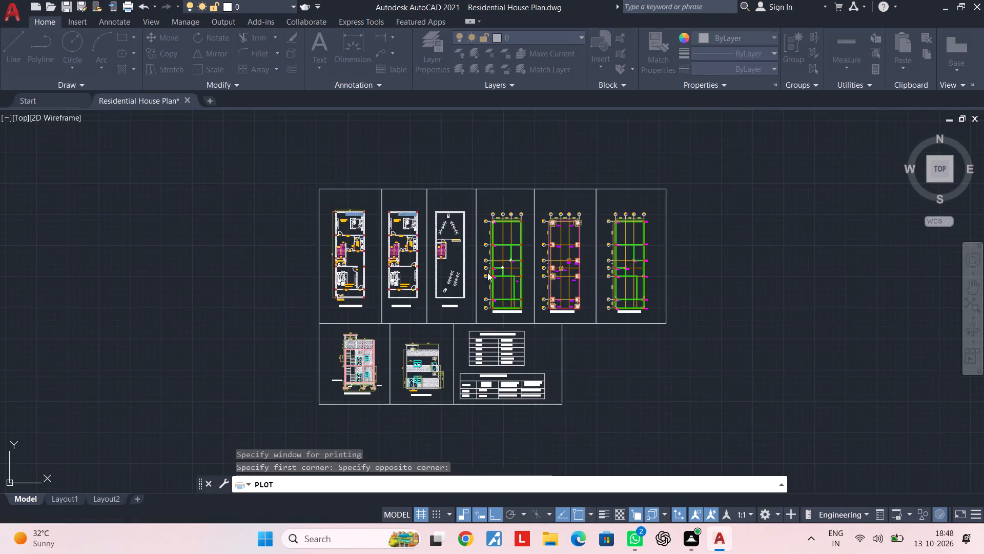
{"action": "key", "text": "Escape"}
Set the Dimension layer's colour to index colour 92 and check the dimensions on the plans.
{"action": "left_click", "coordinate": [499, 40]}
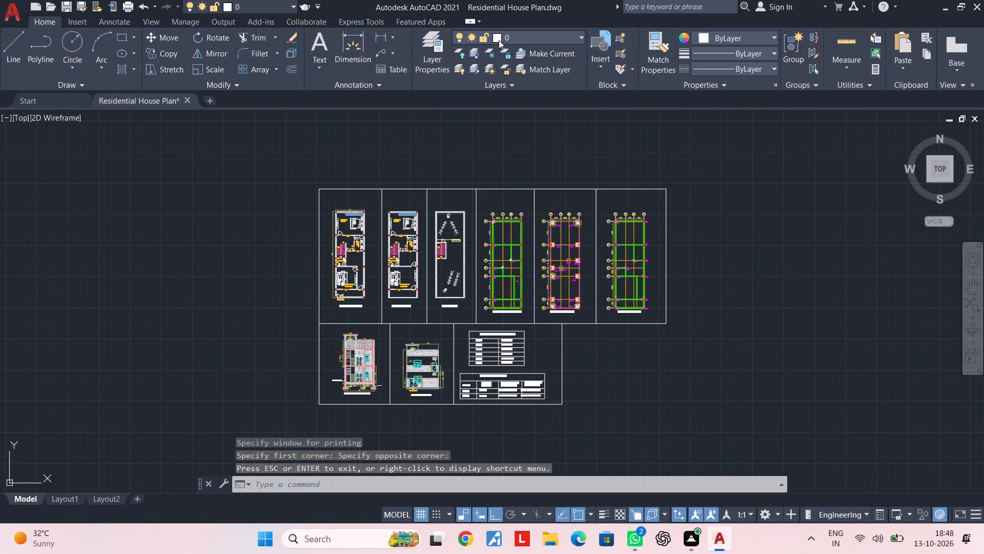
{"action": "left_click", "coordinate": [501, 127]}
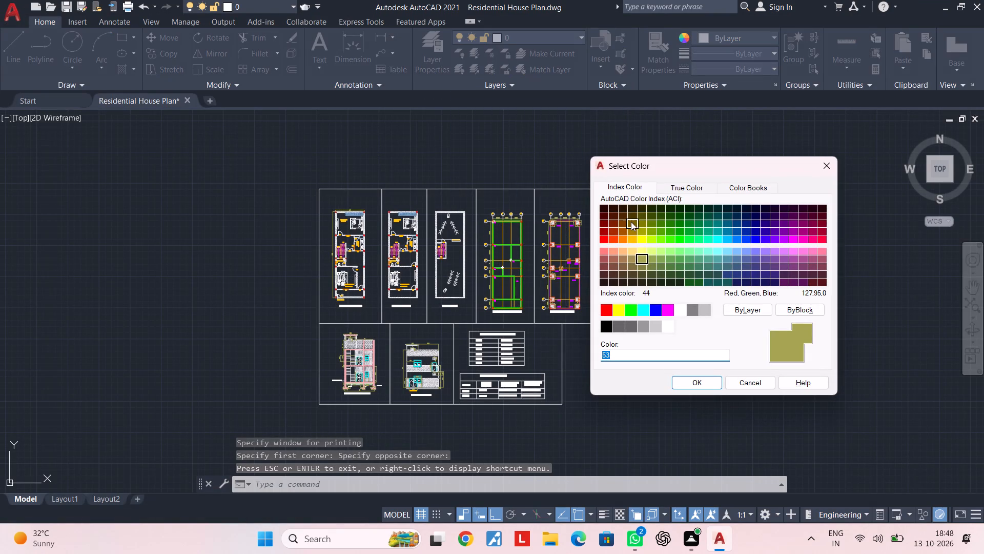
{"action": "left_click", "coordinate": [681, 232]}
{"action": "left_click", "coordinate": [691, 381]}
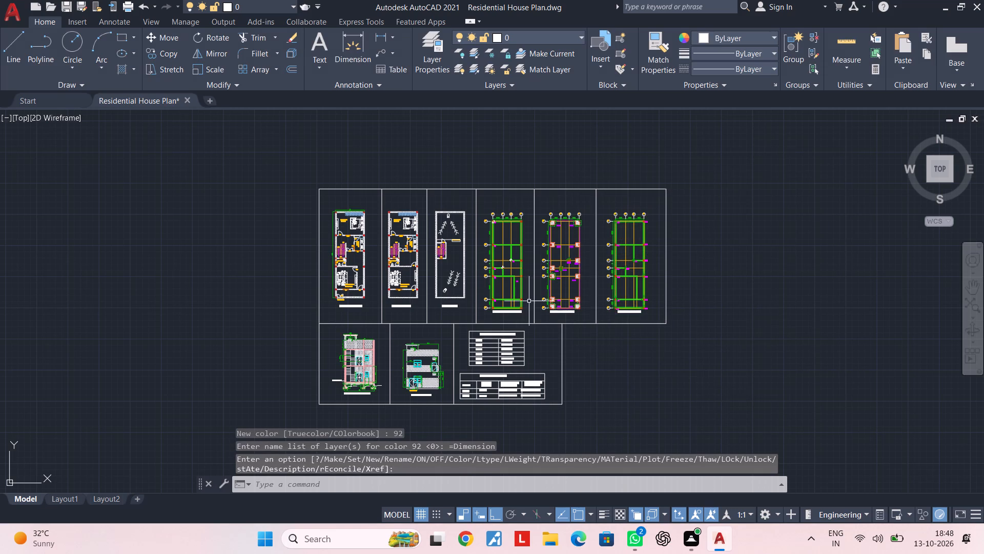
{"action": "scroll", "coordinate": [474, 262], "scroll_direction": "up", "scroll_amount": 4}
{"action": "scroll", "coordinate": [474, 262], "scroll_direction": "down", "scroll_amount": 5}
{"action": "middle_click_drag", "start_coordinate": [566, 288], "coordinate": [483, 269]}
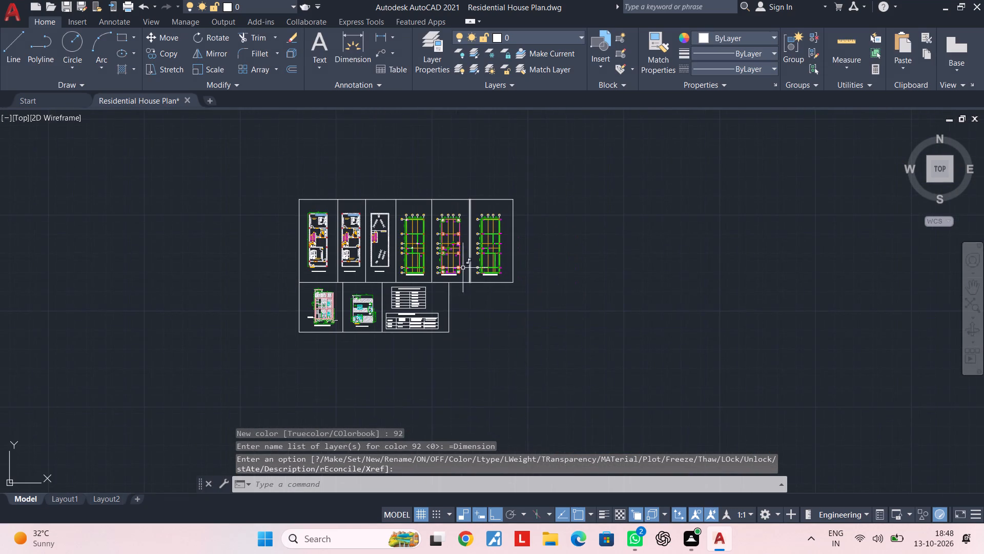
{"action": "key", "text": "Escape"}
{"action": "key", "text": "Escape"}
{"action": "scroll", "coordinate": [389, 261], "scroll_direction": "up", "scroll_amount": 1}
{"action": "middle_click_drag", "start_coordinate": [389, 261], "coordinate": [397, 300]}
{"action": "scroll", "coordinate": [396, 302], "scroll_direction": "up", "scroll_amount": 2}
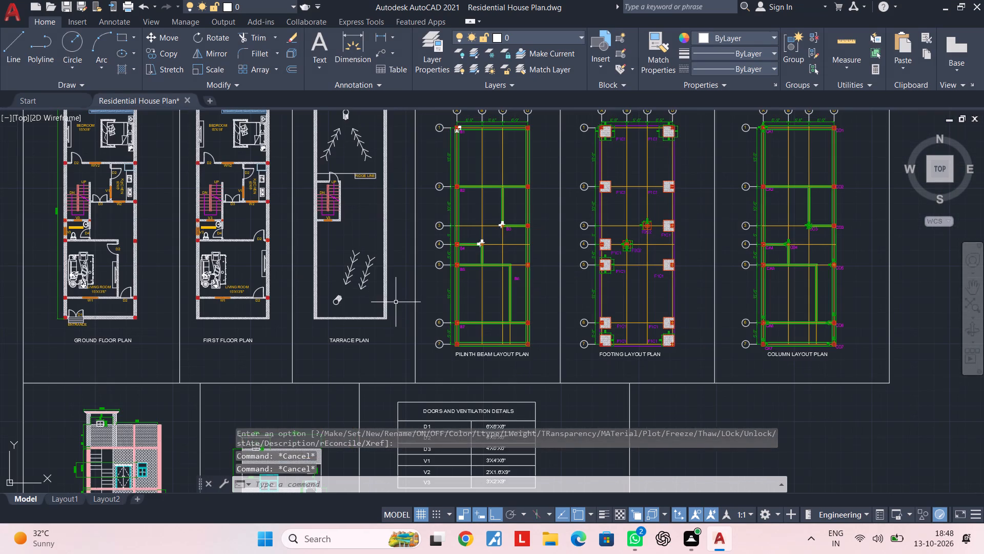
Save the residential house plan drawing.
{"action": "key", "text": "ctrl+s"}
{"action": "key", "text": "ctrl+s"}
Preview the plot again with the <Previous plot> page setup and a plot window around the whole framed sheet.
{"action": "scroll", "coordinate": [396, 302], "scroll_direction": "down", "scroll_amount": 2}
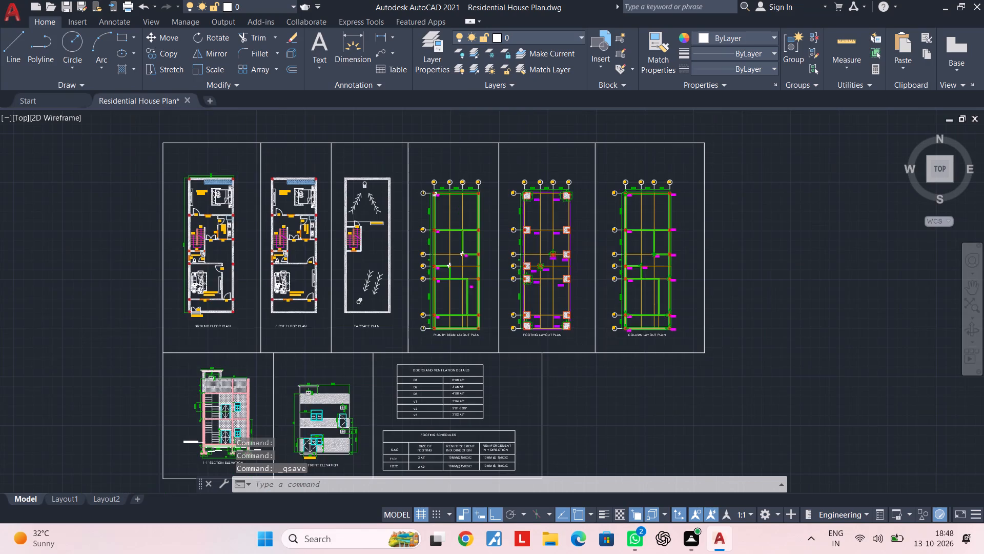
{"action": "key", "text": "ctrl+p"}
{"action": "left_click", "coordinate": [402, 133]}
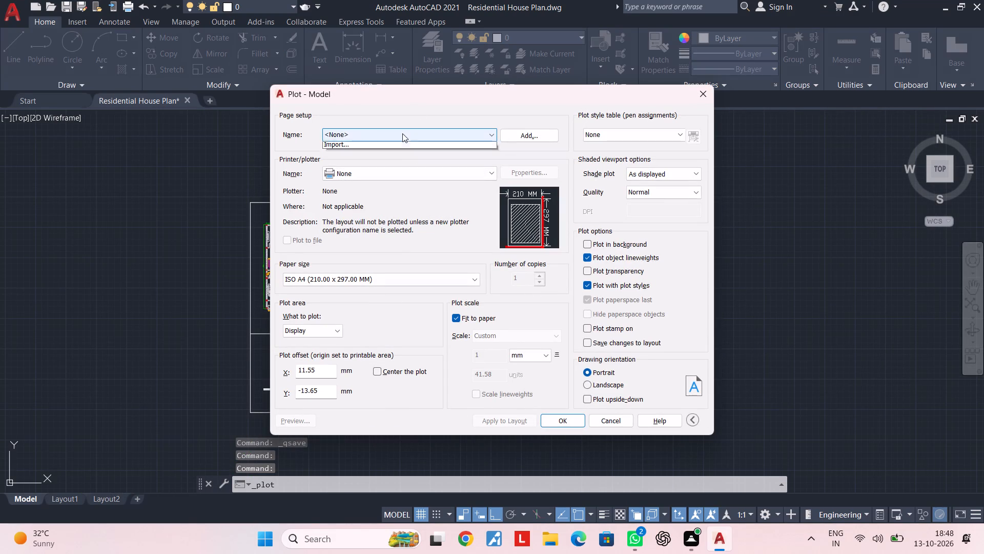
{"action": "left_click", "coordinate": [392, 153]}
{"action": "left_click", "coordinate": [390, 328]}
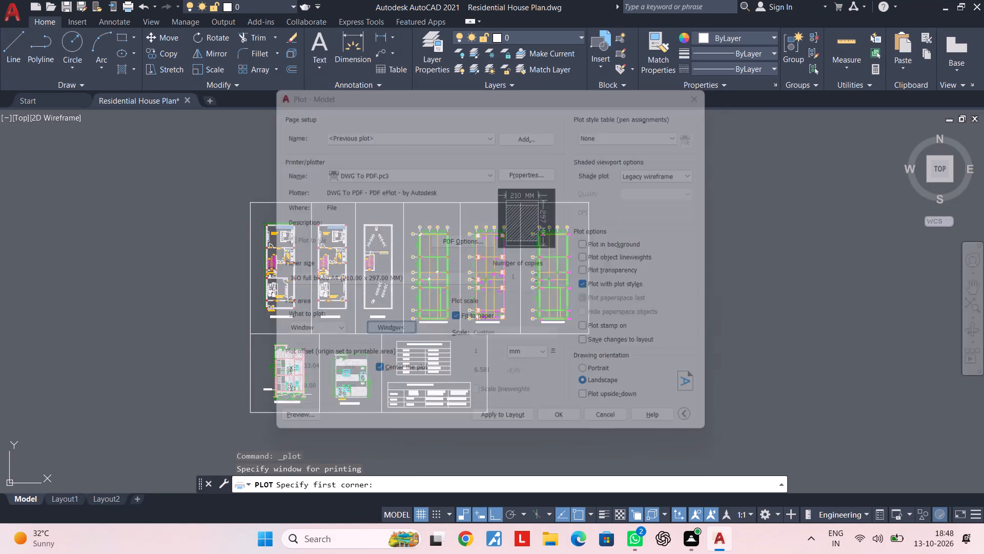
{"action": "left_click", "coordinate": [215, 186]}
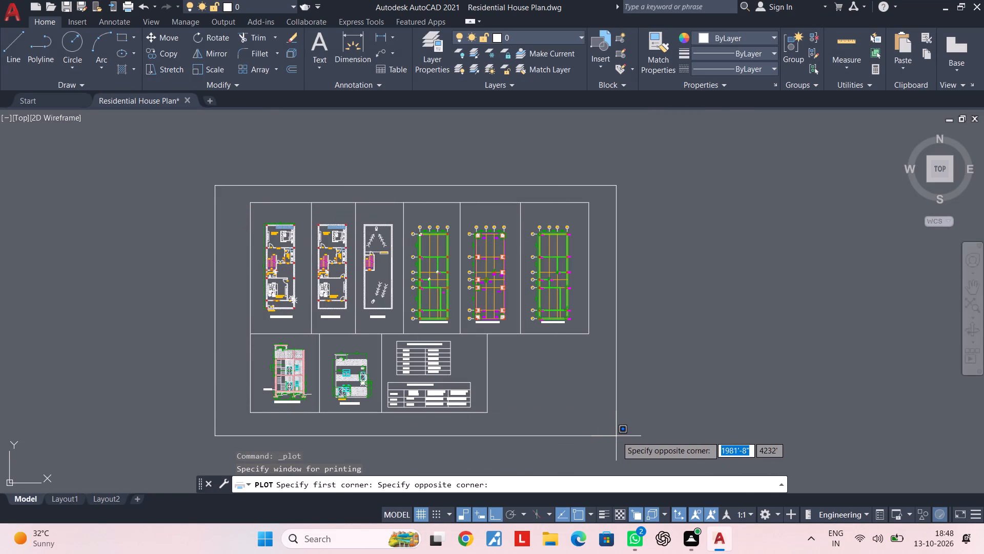
{"action": "left_click", "coordinate": [618, 436]}
{"action": "left_click", "coordinate": [310, 421]}
Examine the dimension colour on the beam, footing and column layout plans and the floor plans in the preview.
{"action": "scroll", "coordinate": [442, 331], "scroll_direction": "up", "scroll_amount": 2}
{"action": "scroll", "coordinate": [407, 366], "scroll_direction": "up", "scroll_amount": 3}
{"action": "scroll", "coordinate": [284, 336], "scroll_direction": "up", "scroll_amount": 1}
{"action": "middle_click_drag", "start_coordinate": [284, 336], "coordinate": [313, 440]}
{"action": "scroll", "coordinate": [319, 388], "scroll_direction": "down", "scroll_amount": 2}
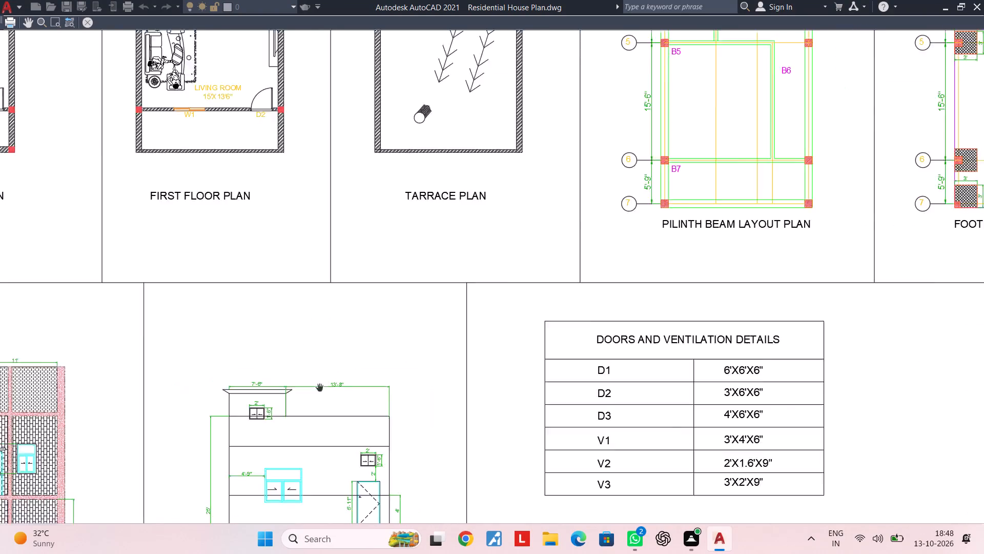
{"action": "middle_click_drag", "start_coordinate": [337, 331], "coordinate": [299, 473]}
{"action": "scroll", "coordinate": [302, 467], "scroll_direction": "up", "scroll_amount": 1}
{"action": "middle_click_drag", "start_coordinate": [565, 323], "coordinate": [311, 443]}
{"action": "scroll", "coordinate": [350, 379], "scroll_direction": "up", "scroll_amount": 3}
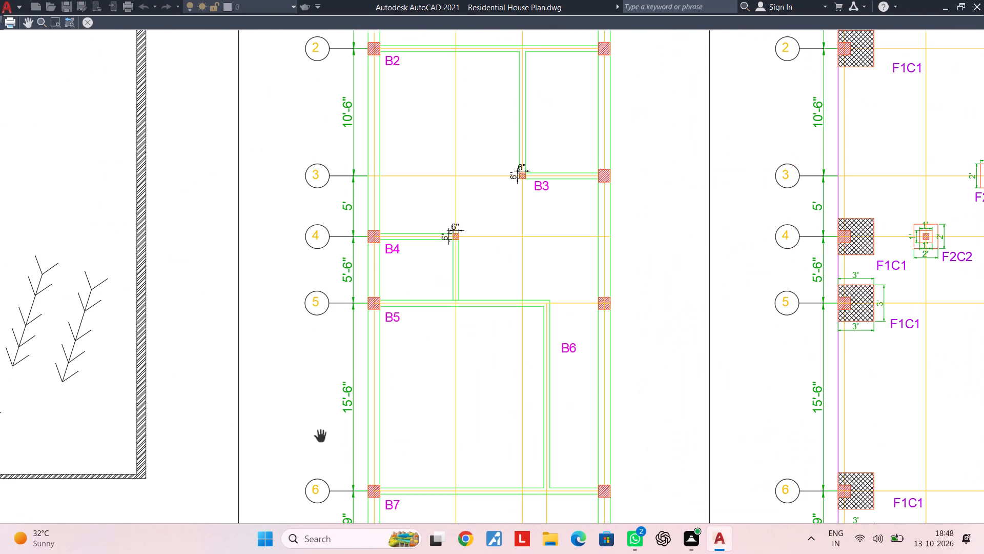
{"action": "middle_click_drag", "start_coordinate": [623, 232], "coordinate": [447, 327]}
{"action": "scroll", "coordinate": [540, 277], "scroll_direction": "down", "scroll_amount": 1}
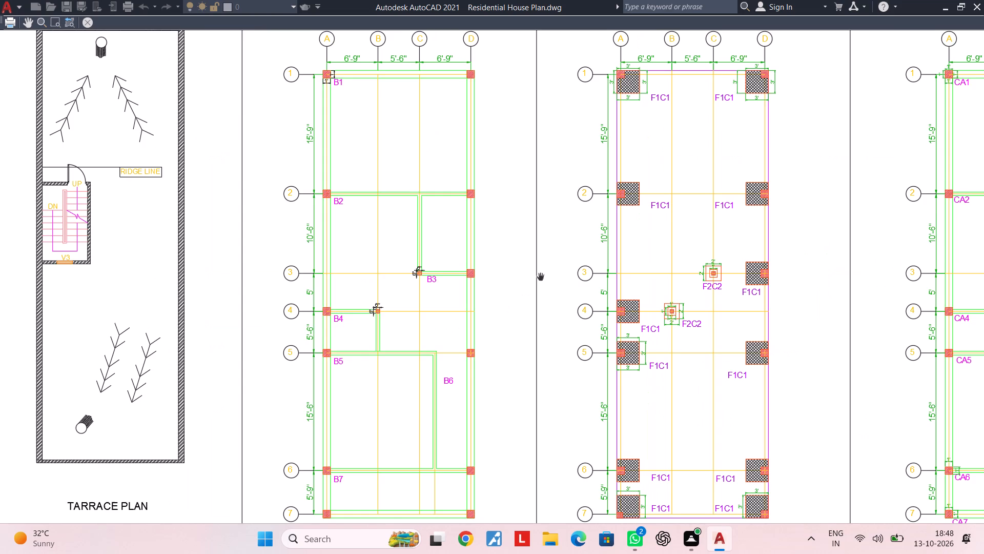
{"action": "middle_click_drag", "start_coordinate": [540, 277], "coordinate": [450, 280]}
{"action": "middle_click_drag", "start_coordinate": [468, 256], "coordinate": [419, 299]}
{"action": "middle_click_drag", "start_coordinate": [501, 260], "coordinate": [374, 308]}
{"action": "scroll", "coordinate": [460, 283], "scroll_direction": "up", "scroll_amount": 2}
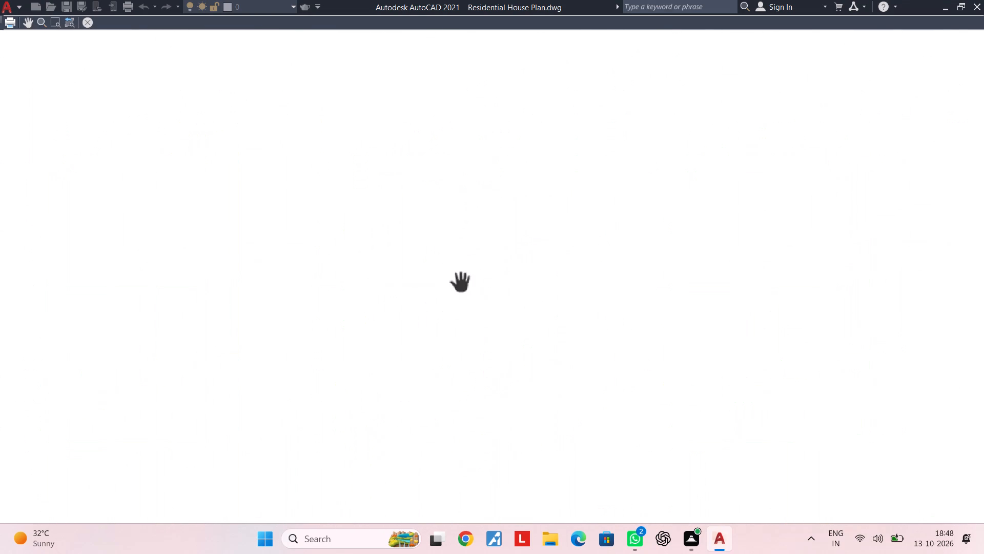
{"action": "middle_click_drag", "start_coordinate": [474, 225], "coordinate": [403, 385]}
{"action": "scroll", "coordinate": [426, 334], "scroll_direction": "up", "scroll_amount": 1}
{"action": "middle_click_drag", "start_coordinate": [604, 305], "coordinate": [356, 304]}
{"action": "scroll", "coordinate": [532, 286], "scroll_direction": "up", "scroll_amount": 2}
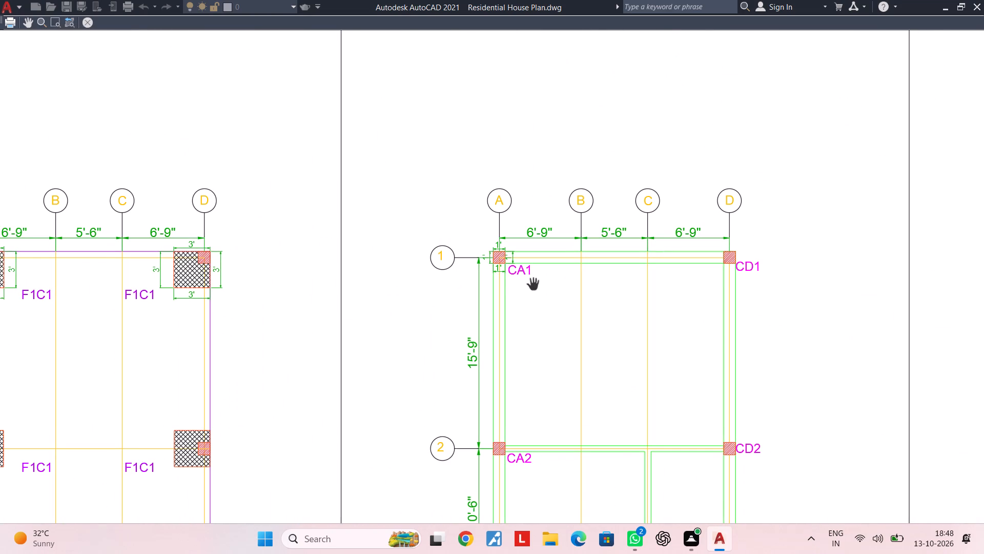
{"action": "middle_click_drag", "start_coordinate": [312, 265], "coordinate": [524, 220]}
{"action": "scroll", "coordinate": [294, 272], "scroll_direction": "down", "scroll_amount": 2}
{"action": "middle_click_drag", "start_coordinate": [275, 295], "coordinate": [536, 198]}
{"action": "middle_click_drag", "start_coordinate": [246, 219], "coordinate": [504, 181]}
{"action": "scroll", "coordinate": [388, 175], "scroll_direction": "up", "scroll_amount": 2}
{"action": "middle_click_drag", "start_coordinate": [249, 205], "coordinate": [424, 274]}
{"action": "middle_click_drag", "start_coordinate": [381, 171], "coordinate": [385, 402]}
{"action": "scroll", "coordinate": [396, 284], "scroll_direction": "up", "scroll_amount": 3}
{"action": "middle_click_drag", "start_coordinate": [187, 291], "coordinate": [500, 291]}
{"action": "middle_click_drag", "start_coordinate": [263, 285], "coordinate": [384, 283]}
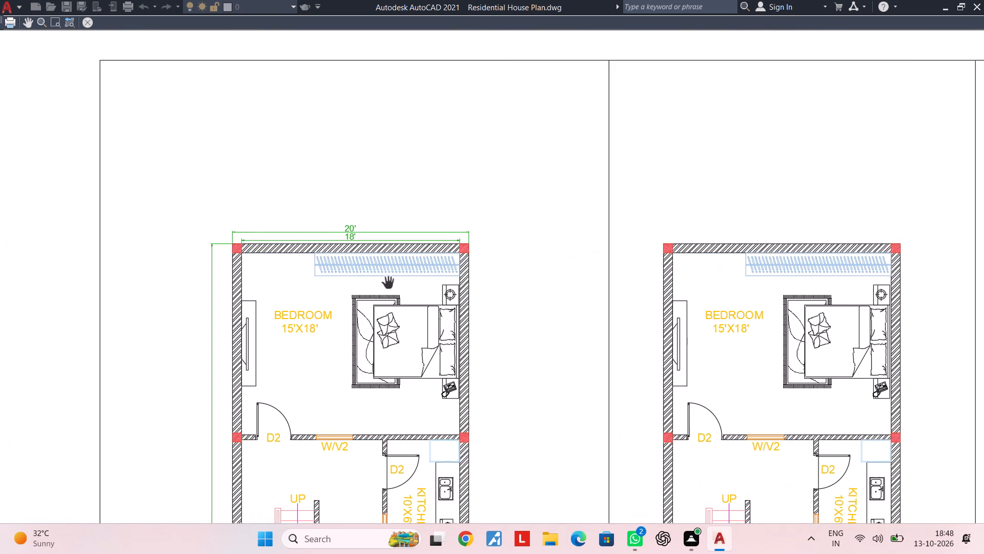
{"action": "scroll", "coordinate": [398, 283], "scroll_direction": "up", "scroll_amount": 4}
{"action": "scroll", "coordinate": [487, 316], "scroll_direction": "down", "scroll_amount": 4}
{"action": "middle_click_drag", "start_coordinate": [514, 321], "coordinate": [490, 264]}
{"action": "scroll", "coordinate": [490, 264], "scroll_direction": "up", "scroll_amount": 2}
{"action": "middle_click_drag", "start_coordinate": [475, 500], "coordinate": [486, 352]}
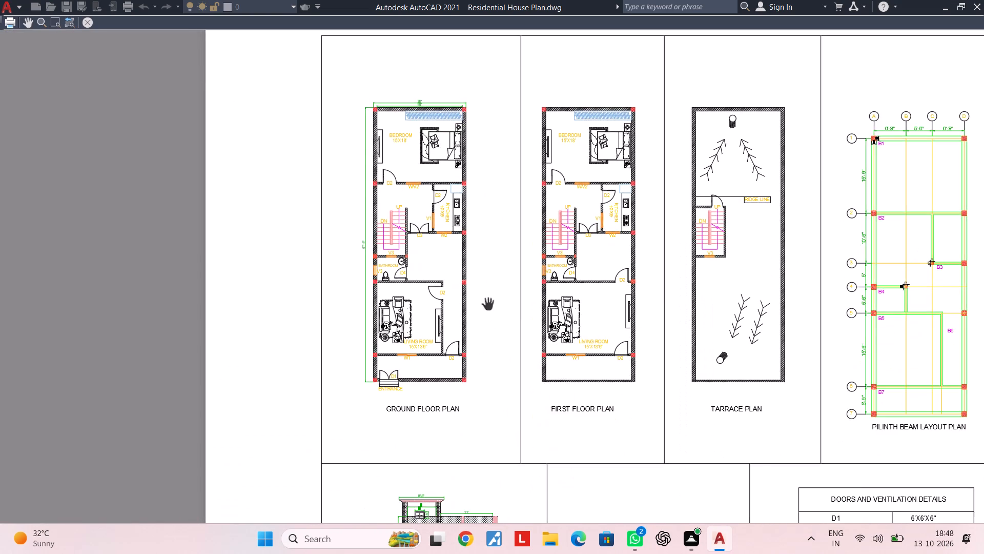
Examine the dimensions on the section and front elevations plus the schedule tables, and close the preview without plotting.
{"action": "scroll", "coordinate": [487, 385], "scroll_direction": "up", "scroll_amount": 4}
{"action": "middle_click_drag", "start_coordinate": [479, 365], "coordinate": [364, 130]}
{"action": "scroll", "coordinate": [346, 243], "scroll_direction": "down", "scroll_amount": 2}
{"action": "middle_click_drag", "start_coordinate": [347, 255], "coordinate": [349, 101]}
{"action": "scroll", "coordinate": [322, 221], "scroll_direction": "up", "scroll_amount": 3}
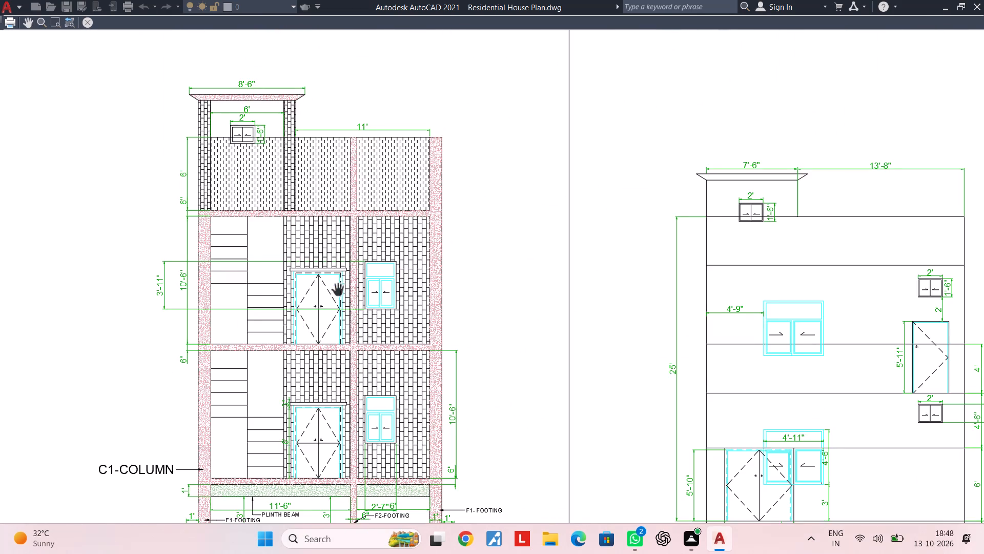
{"action": "middle_click_drag", "start_coordinate": [337, 287], "coordinate": [326, 181]}
{"action": "scroll", "coordinate": [326, 289], "scroll_direction": "up", "scroll_amount": 2}
{"action": "middle_click_drag", "start_coordinate": [256, 295], "coordinate": [331, 274]}
{"action": "middle_click_drag", "start_coordinate": [375, 345], "coordinate": [398, 311]}
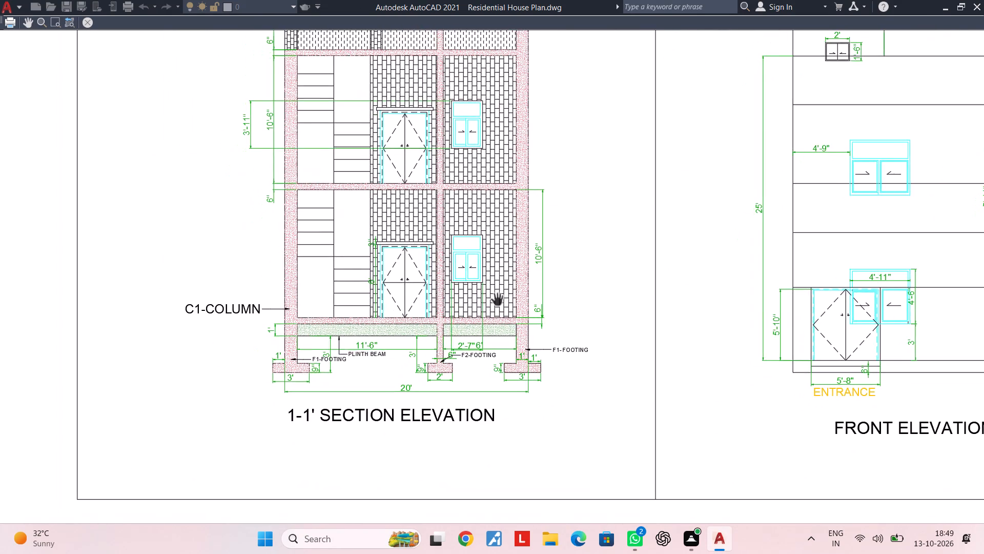
{"action": "middle_click_drag", "start_coordinate": [515, 293], "coordinate": [397, 305]}
{"action": "middle_click_drag", "start_coordinate": [564, 311], "coordinate": [477, 333]}
{"action": "scroll", "coordinate": [575, 337], "scroll_direction": "down", "scroll_amount": 1}
{"action": "middle_click_drag", "start_coordinate": [575, 337], "coordinate": [503, 366]}
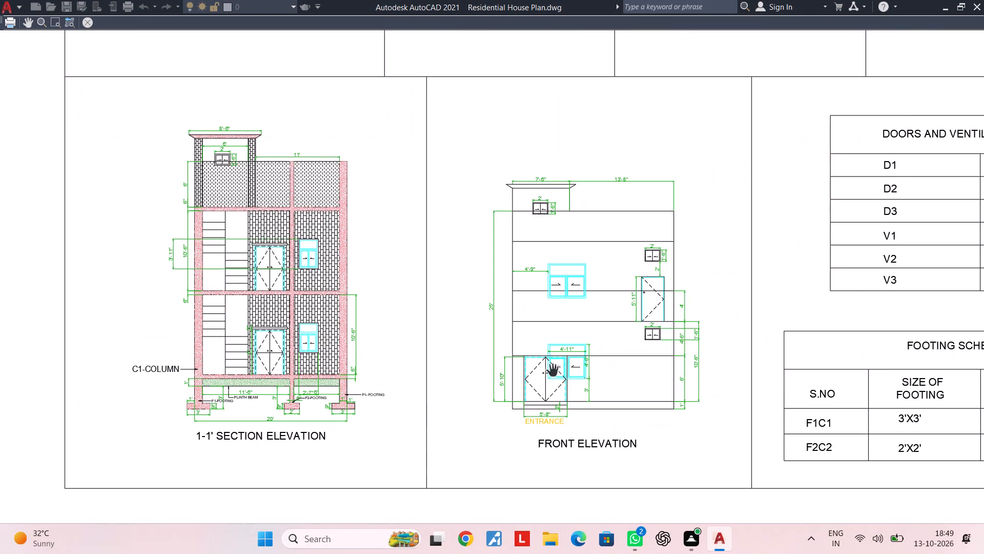
{"action": "scroll", "coordinate": [560, 370], "scroll_direction": "up", "scroll_amount": 3}
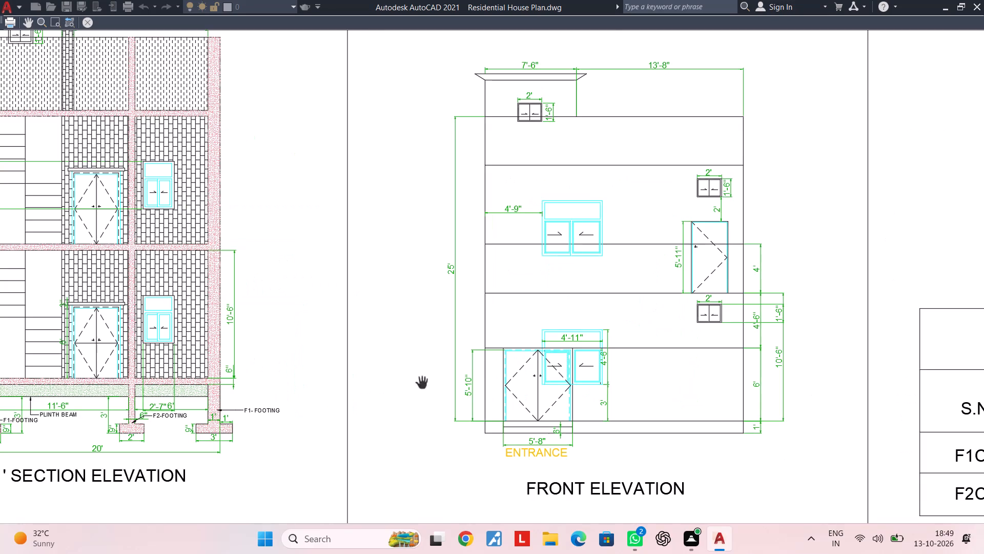
{"action": "middle_click_drag", "start_coordinate": [420, 374], "coordinate": [707, 287]}
{"action": "scroll", "coordinate": [393, 371], "scroll_direction": "up", "scroll_amount": 3}
{"action": "middle_click_drag", "start_coordinate": [649, 364], "coordinate": [222, 349]}
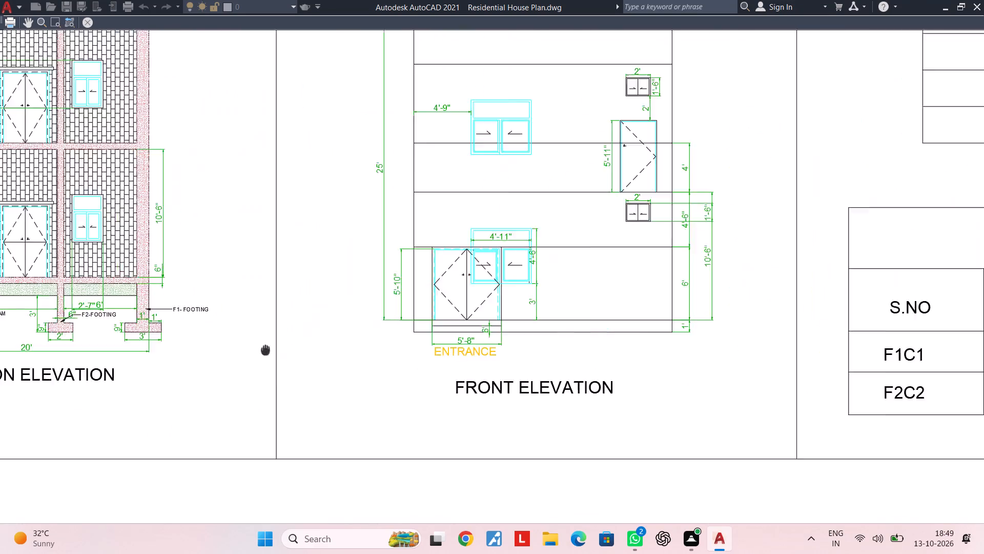
{"action": "middle_click_drag", "start_coordinate": [222, 349], "coordinate": [191, 349]}
{"action": "middle_click_drag", "start_coordinate": [660, 350], "coordinate": [208, 344]}
{"action": "middle_click_drag", "start_coordinate": [599, 343], "coordinate": [356, 350]}
{"action": "scroll", "coordinate": [372, 347], "scroll_direction": "up", "scroll_amount": 1}
{"action": "scroll", "coordinate": [429, 342], "scroll_direction": "down", "scroll_amount": 1}
{"action": "middle_click_drag", "start_coordinate": [429, 305], "coordinate": [421, 429]}
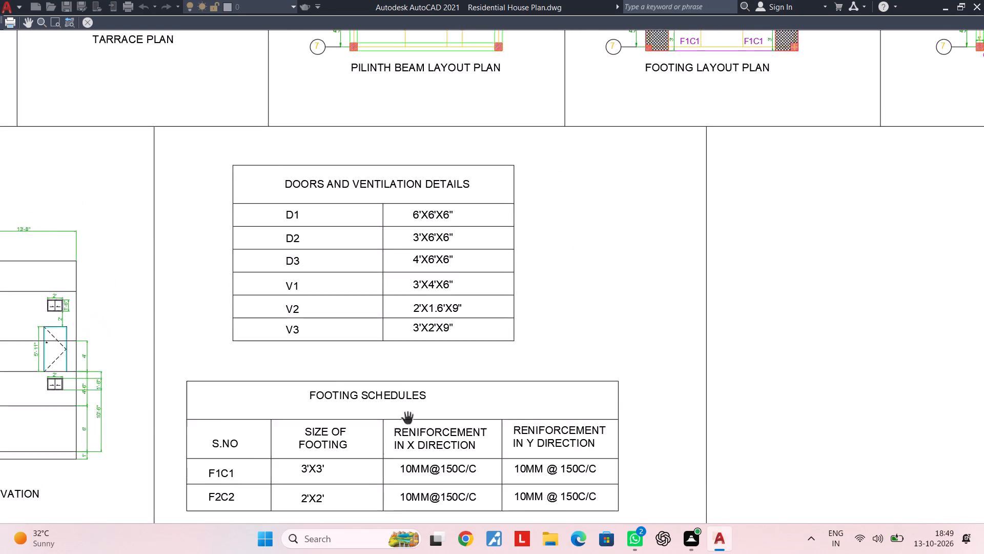
{"action": "scroll", "coordinate": [397, 380], "scroll_direction": "up", "scroll_amount": 2}
{"action": "scroll", "coordinate": [413, 334], "scroll_direction": "down", "scroll_amount": 1}
{"action": "middle_click_drag", "start_coordinate": [413, 334], "coordinate": [412, 391]}
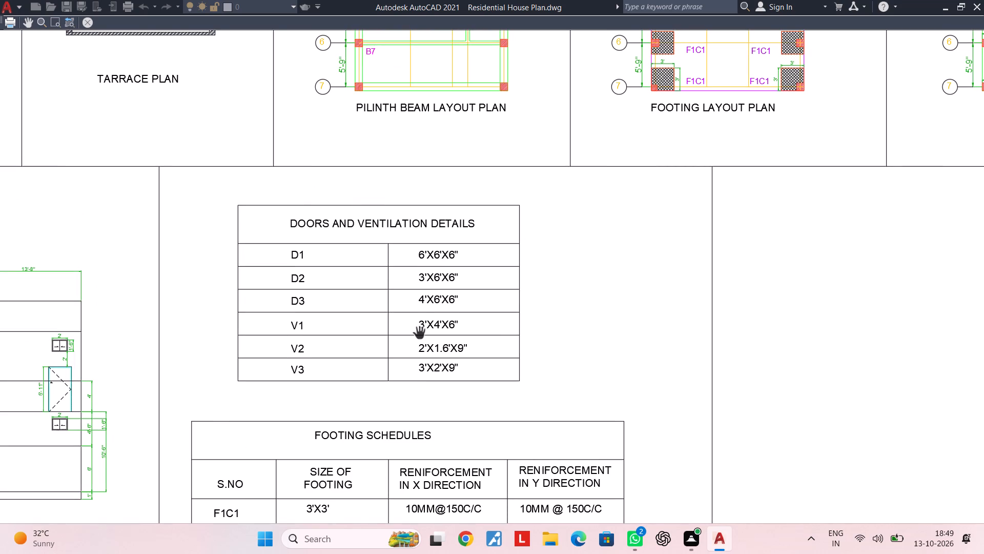
{"action": "key", "text": "Escape"}
{"action": "key", "text": "Escape"}
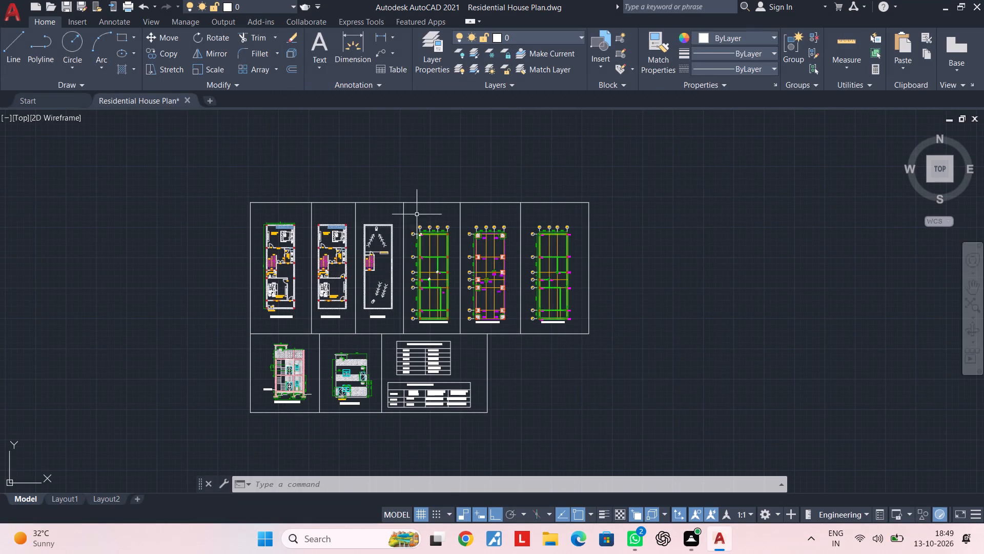
Set the Dimension layer's colour to index colour 210.
{"action": "left_click", "coordinate": [542, 33]}
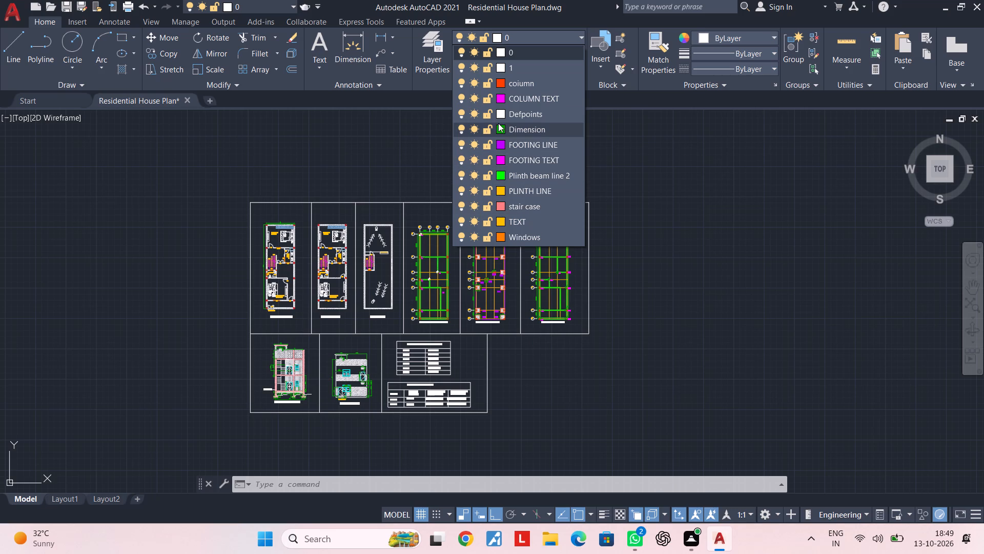
{"action": "left_click", "coordinate": [498, 128]}
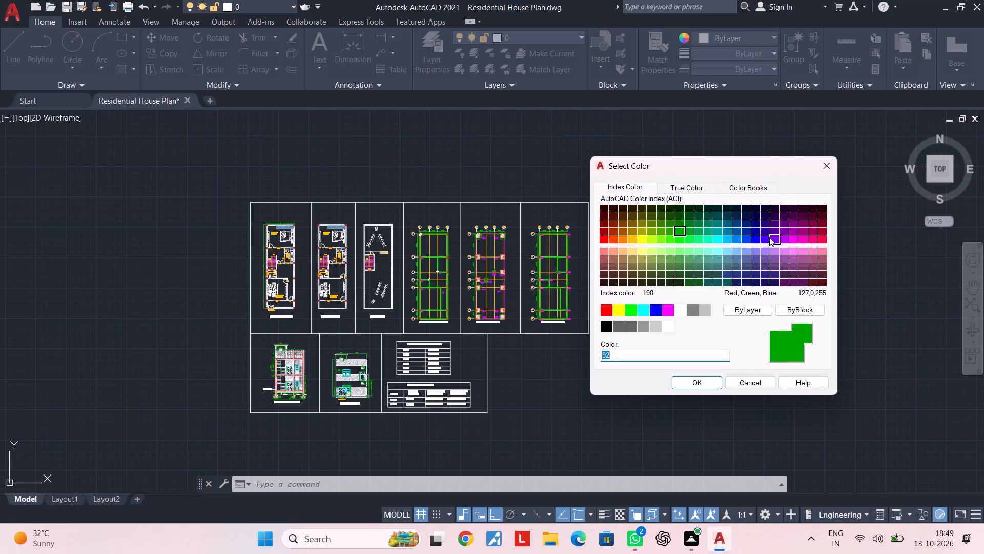
{"action": "left_click", "coordinate": [775, 240]}
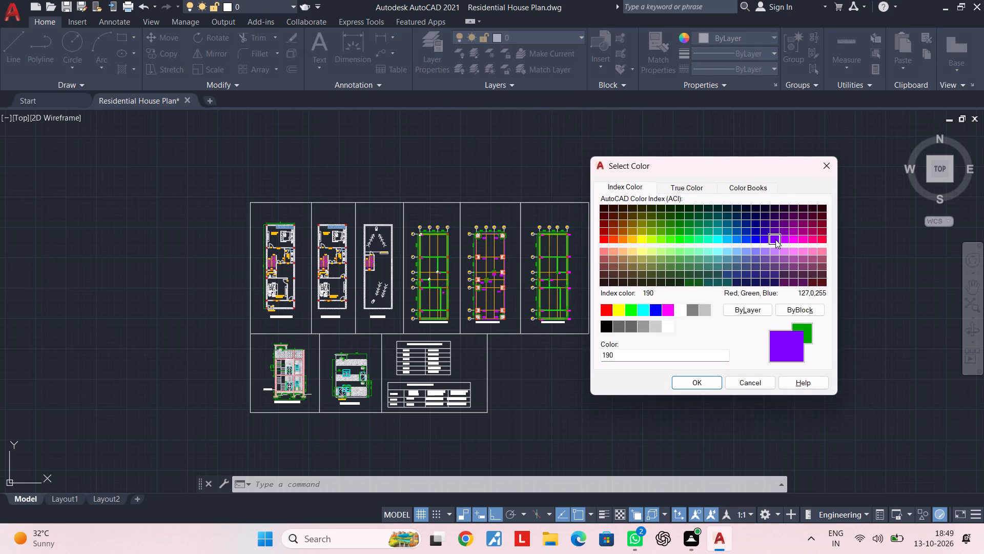
{"action": "left_click", "coordinate": [787, 239]}
{"action": "left_click", "coordinate": [793, 239]}
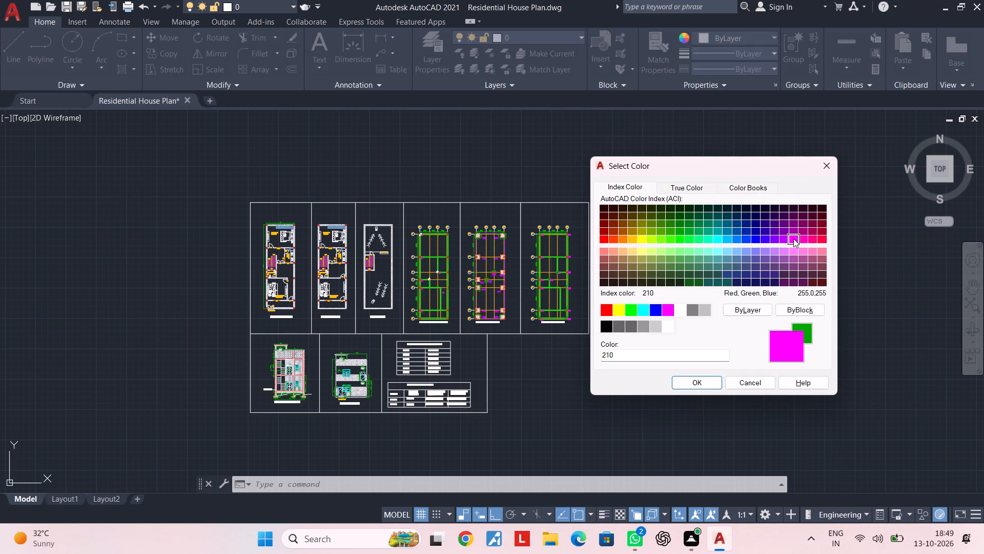
{"action": "left_click", "coordinate": [694, 387]}
{"action": "key", "text": "Escape"}
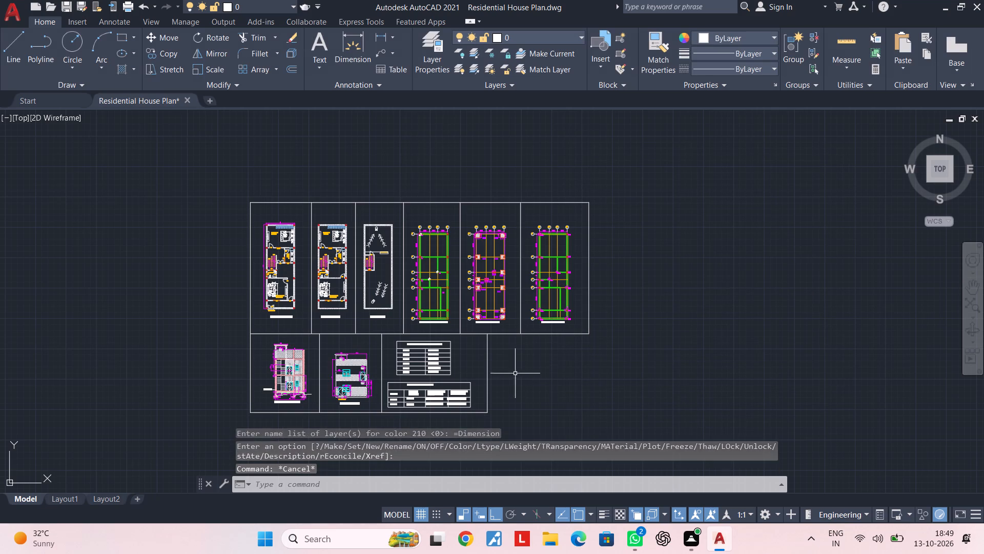
{"action": "key", "text": "Escape"}
{"action": "key", "text": "Escape"}
{"action": "key", "text": "Escape"}
{"action": "key", "text": "Escape"}
Save the residential house plan drawing.
{"action": "key", "text": "ctrl+s"}
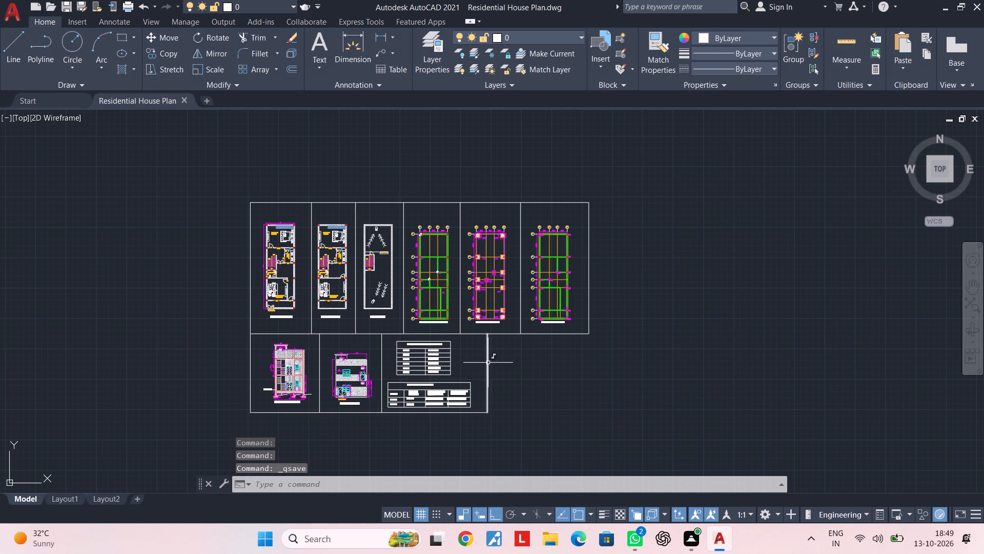
Preview the plot with the <Previous plot> page setup and a plot window around the whole framed sheet.
{"action": "key", "text": "ctrl+p"}
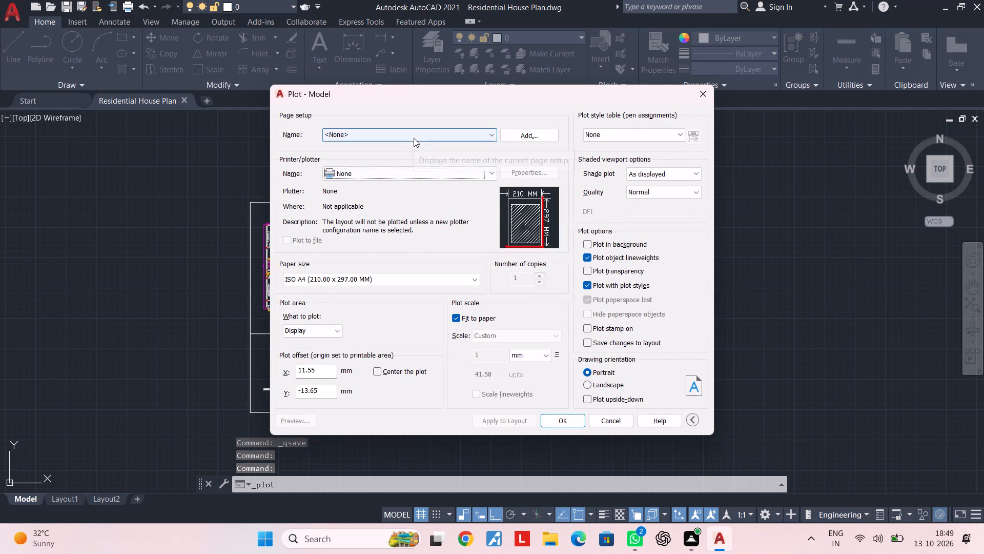
{"action": "left_click", "coordinate": [414, 138]}
{"action": "left_click", "coordinate": [394, 155]}
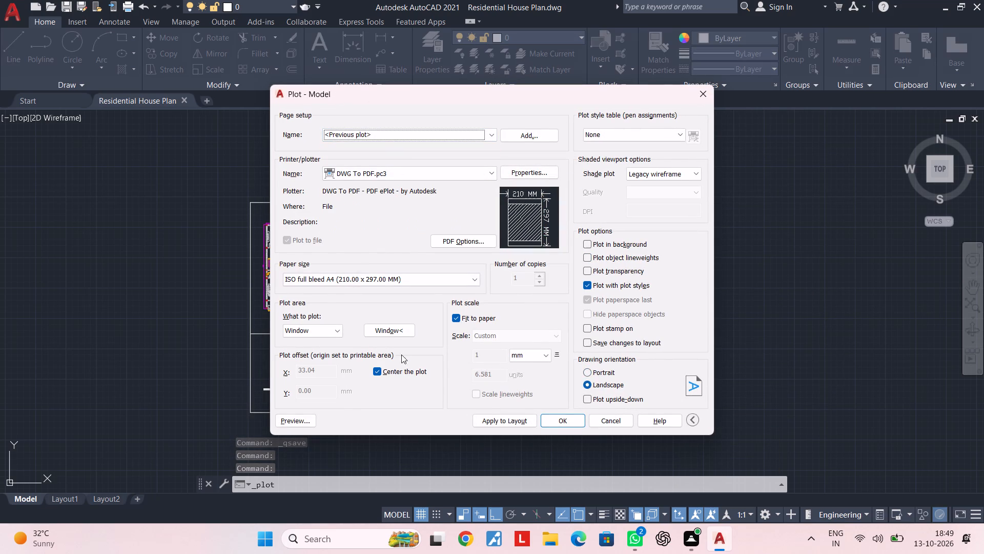
{"action": "left_click", "coordinate": [384, 325]}
{"action": "left_click", "coordinate": [213, 181]}
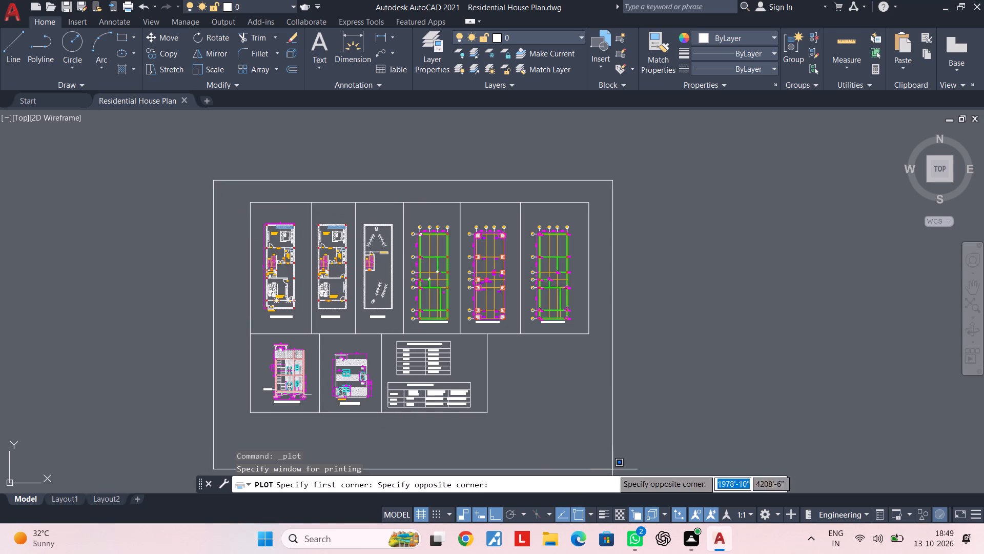
{"action": "left_click", "coordinate": [615, 433]}
{"action": "left_click", "coordinate": [303, 426]}
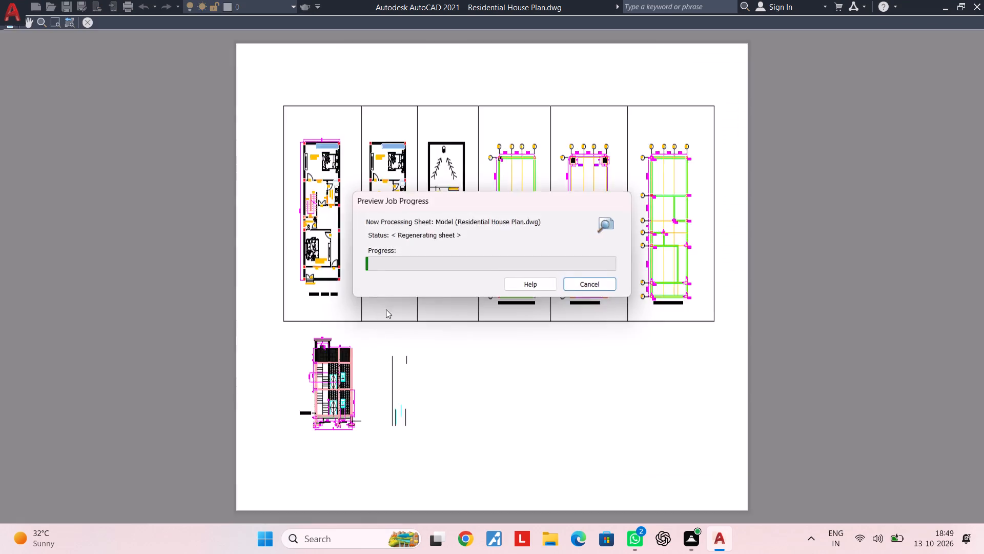
Examine the dimension colour on the layout plans and elevations in the preview, and return to the plot settings.
{"action": "scroll", "coordinate": [461, 230], "scroll_direction": "up", "scroll_amount": 3}
{"action": "scroll", "coordinate": [613, 194], "scroll_direction": "up", "scroll_amount": 3}
{"action": "middle_click_drag", "start_coordinate": [651, 195], "coordinate": [252, 208]}
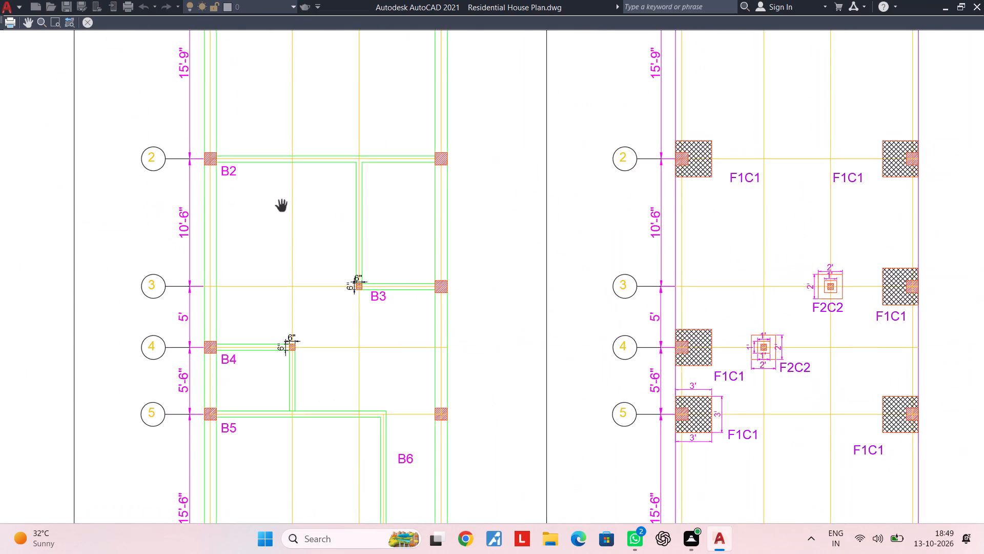
{"action": "scroll", "coordinate": [496, 208], "scroll_direction": "down", "scroll_amount": 3}
{"action": "middle_click_drag", "start_coordinate": [523, 209], "coordinate": [358, 252]}
{"action": "scroll", "coordinate": [514, 211], "scroll_direction": "up", "scroll_amount": 3}
{"action": "middle_click_drag", "start_coordinate": [340, 208], "coordinate": [464, 188]}
{"action": "scroll", "coordinate": [254, 206], "scroll_direction": "down", "scroll_amount": 2}
{"action": "middle_click_drag", "start_coordinate": [290, 208], "coordinate": [454, 51]}
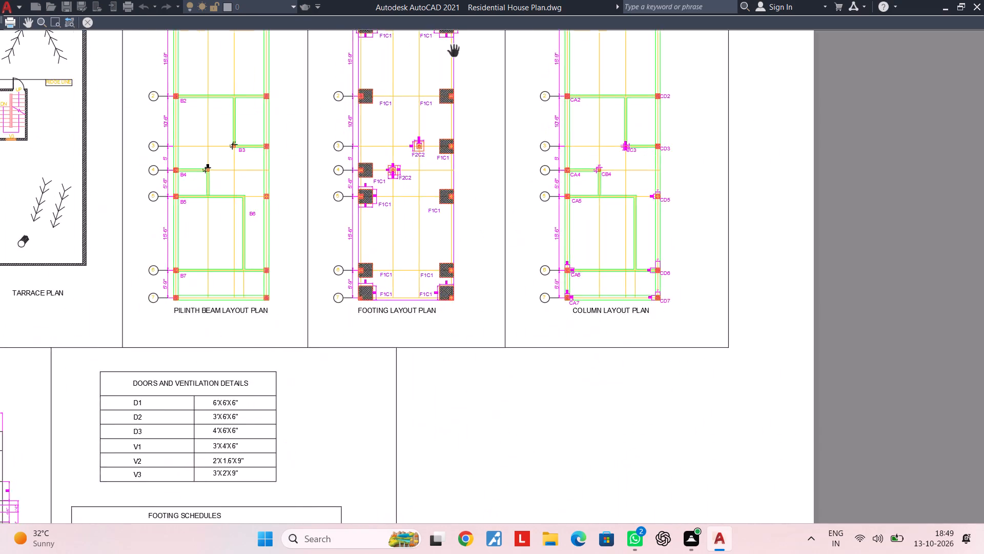
{"action": "middle_click_drag", "start_coordinate": [369, 171], "coordinate": [480, 77]}
{"action": "scroll", "coordinate": [311, 249], "scroll_direction": "down", "scroll_amount": 2}
{"action": "middle_click_drag", "start_coordinate": [336, 244], "coordinate": [395, 223]}
{"action": "scroll", "coordinate": [242, 278], "scroll_direction": "up", "scroll_amount": 3}
{"action": "middle_click_drag", "start_coordinate": [250, 287], "coordinate": [384, 267]}
{"action": "scroll", "coordinate": [408, 264], "scroll_direction": "up", "scroll_amount": 3}
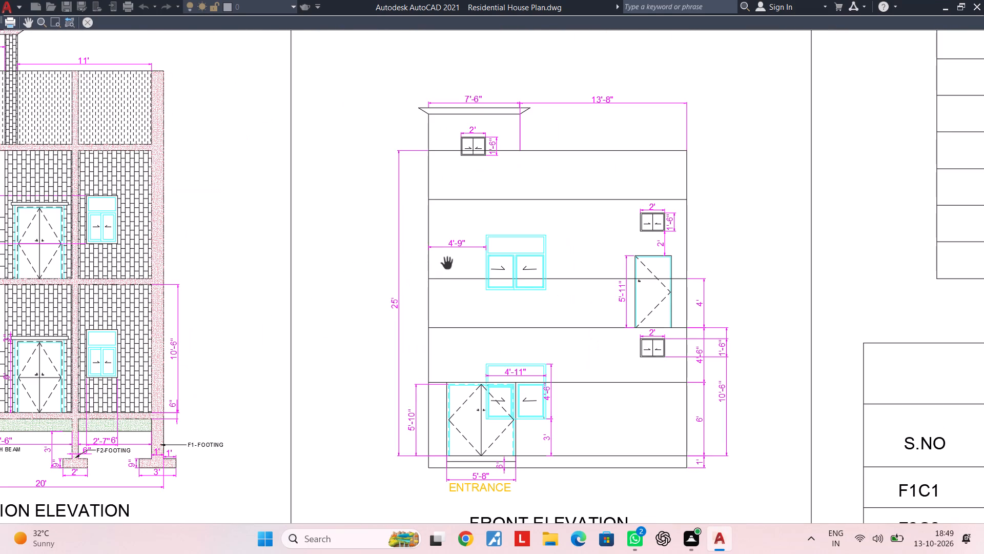
{"action": "middle_click_drag", "start_coordinate": [343, 258], "coordinate": [527, 239]}
{"action": "middle_click_drag", "start_coordinate": [363, 251], "coordinate": [491, 238]}
{"action": "scroll", "coordinate": [465, 254], "scroll_direction": "up", "scroll_amount": 1}
{"action": "key", "text": "Escape"}
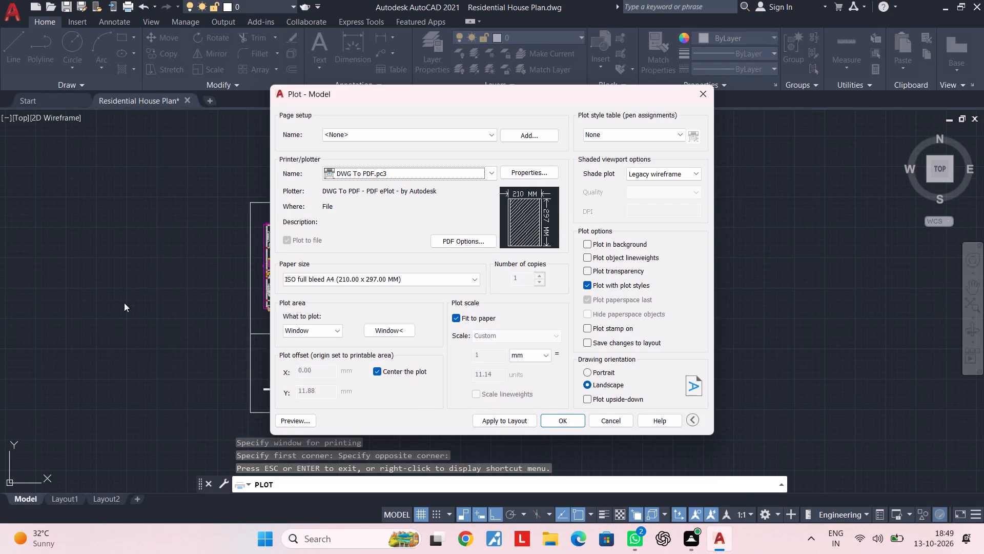
Apply the current plot settings to the layout.
{"action": "left_click", "coordinate": [512, 421]}
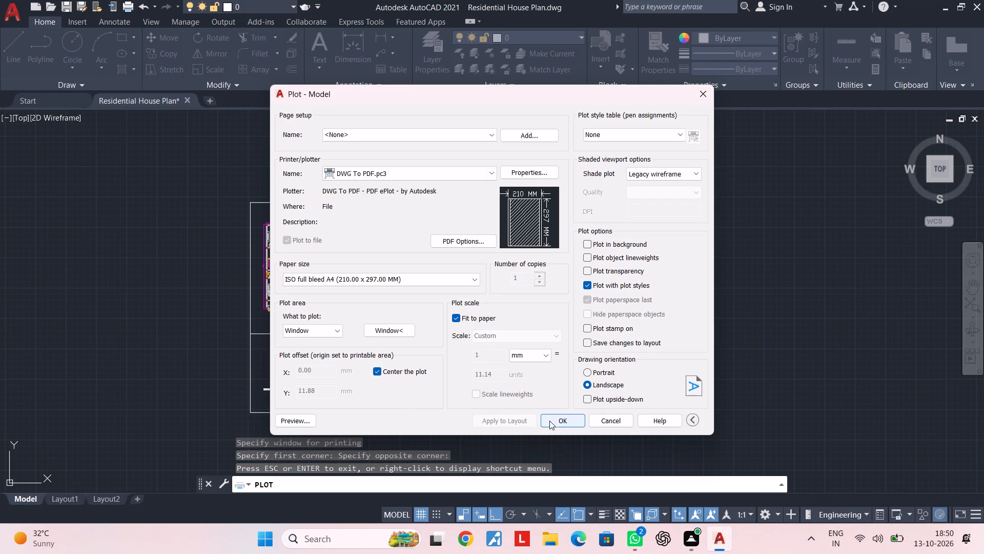
Plot the sheet to PDF as Residential House Plan-Model.pdf in the Downloads > Autocad > FUJI PLAN > PDFs folder.
{"action": "left_click", "coordinate": [554, 419]}
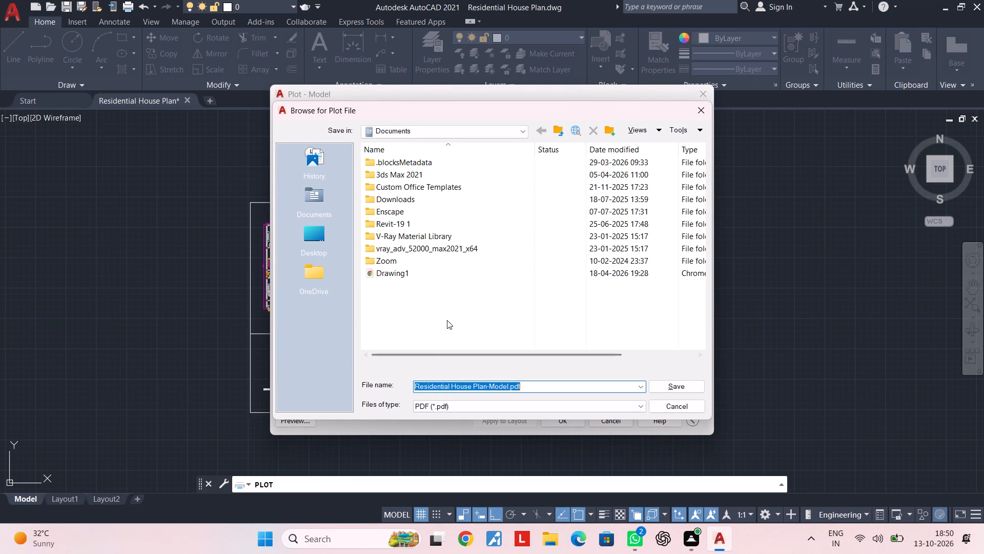
{"action": "left_click", "coordinate": [396, 132]}
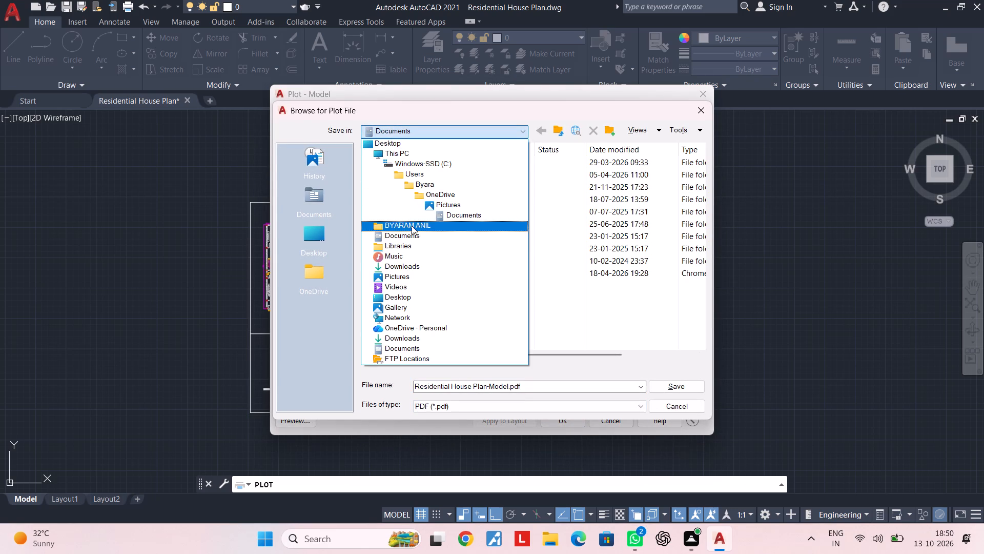
{"action": "double_click", "coordinate": [411, 267]}
{"action": "double_click", "coordinate": [402, 203]}
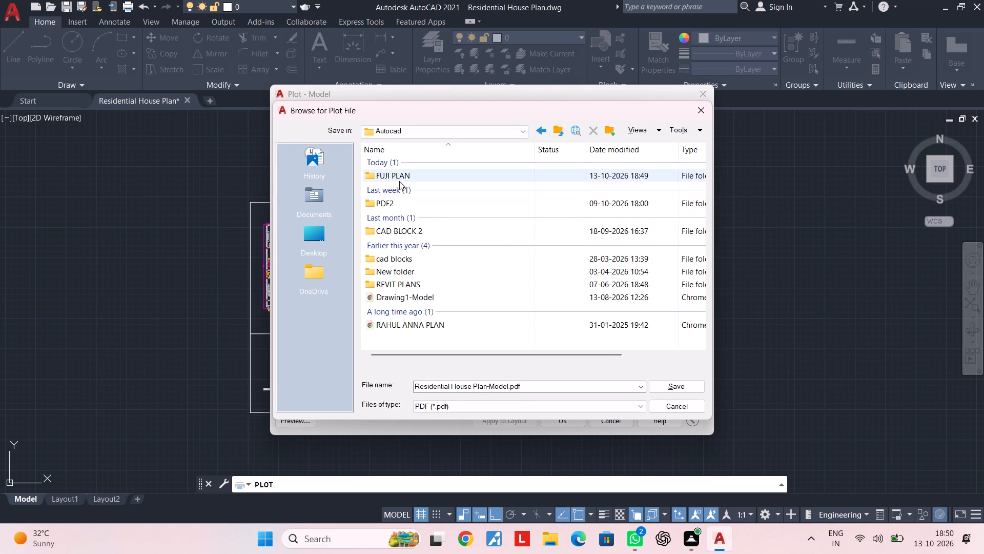
{"action": "double_click", "coordinate": [399, 181]}
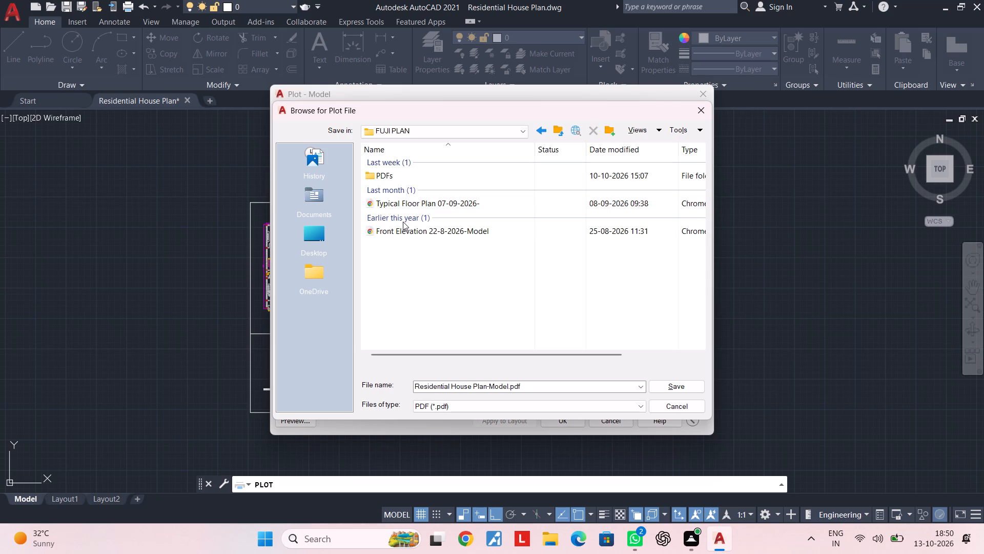
{"action": "double_click", "coordinate": [403, 171]}
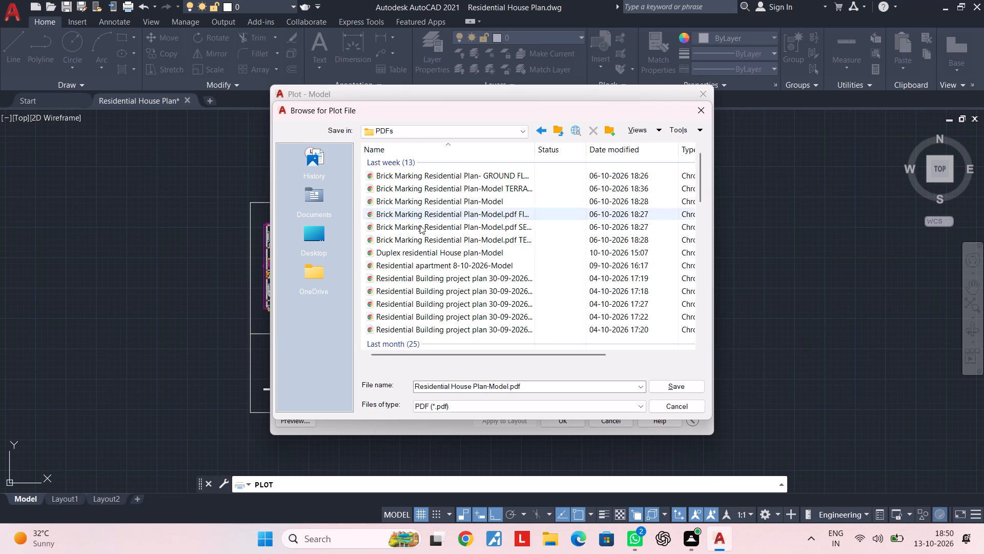
{"action": "left_click", "coordinate": [667, 389]}
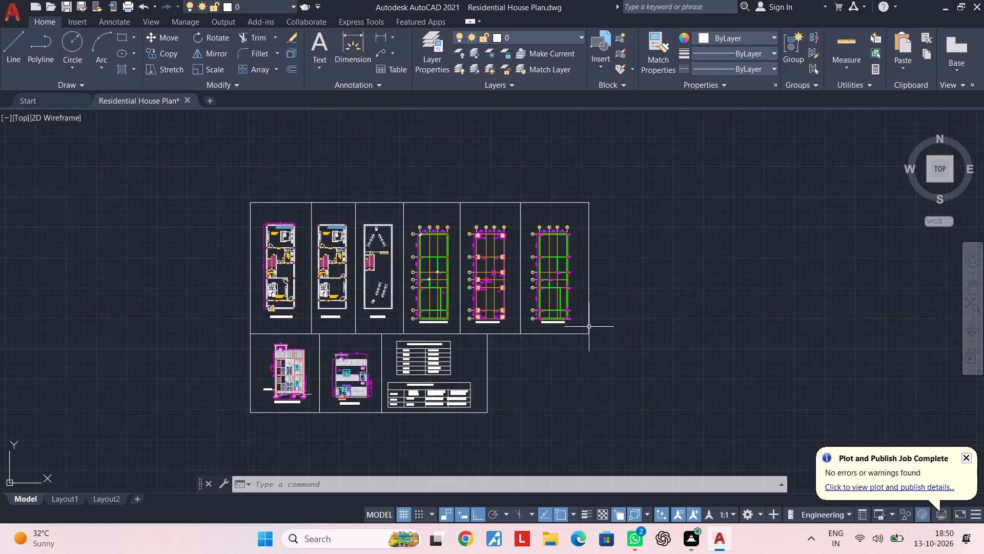
Examine the floor plans, section and front elevation in the plotted PDF at 250% zoom, and close the PDF.
{"action": "scroll", "coordinate": [421, 304], "scroll_direction": "up", "scroll_amount": 2}
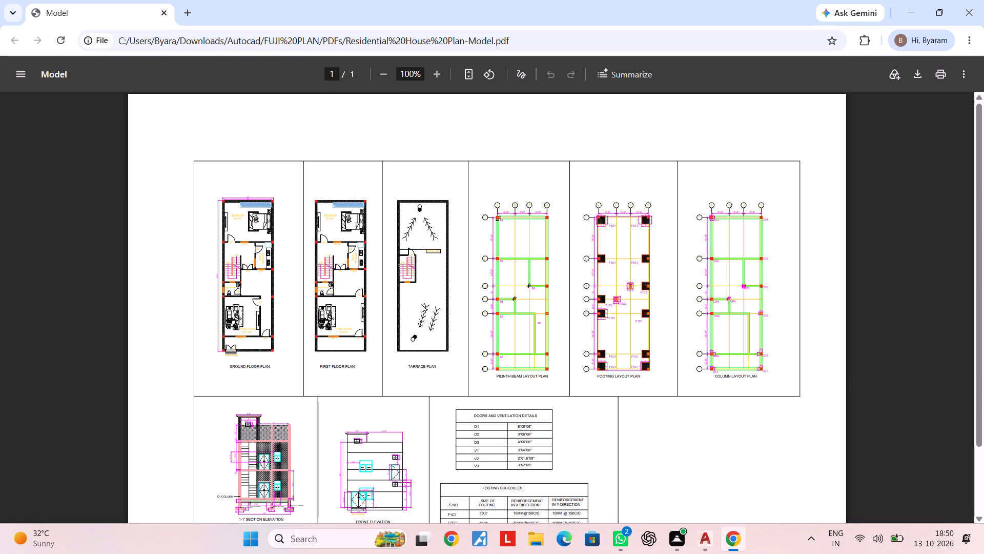
{"action": "scroll", "coordinate": [421, 304], "scroll_direction": "up", "scroll_amount": 3}
{"action": "left_click", "coordinate": [440, 76]}
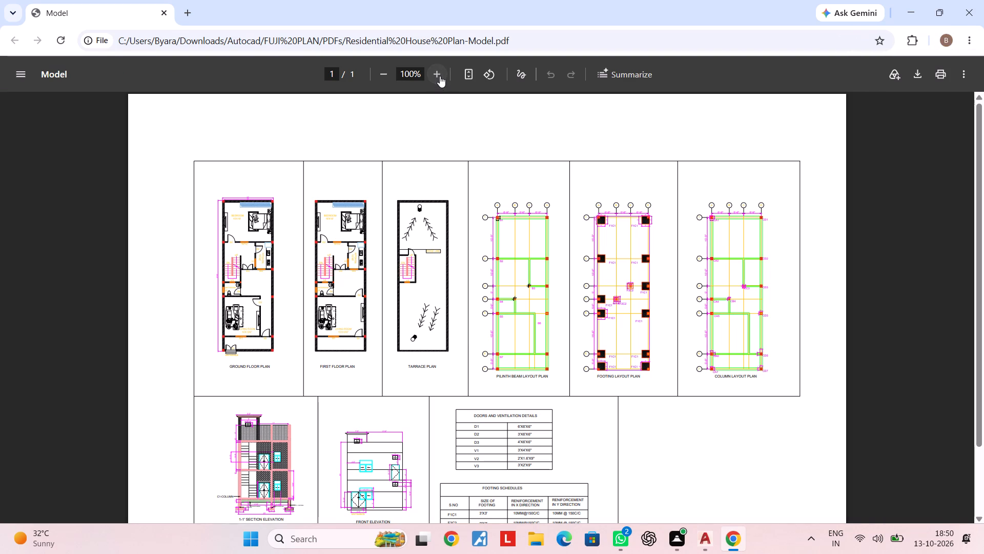
{"action": "triple_click", "coordinate": [440, 76]}
{"action": "double_click", "coordinate": [440, 76]}
{"action": "middle_click_drag", "start_coordinate": [445, 371], "coordinate": [445, 367]}
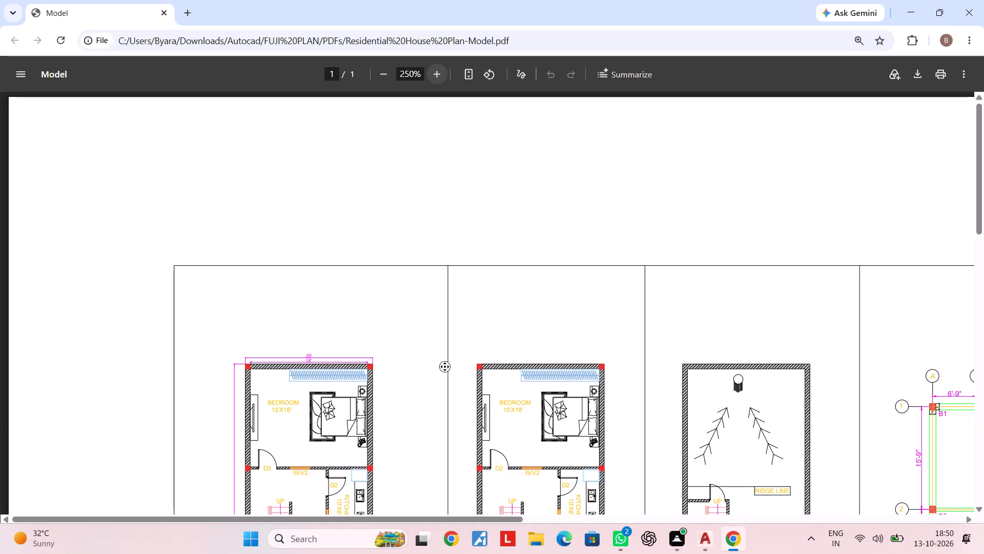
{"action": "middle_click_drag", "start_coordinate": [445, 367], "coordinate": [428, 230]}
{"action": "scroll", "coordinate": [612, 424], "scroll_direction": "down", "scroll_amount": 3}
{"action": "middle_click_drag", "start_coordinate": [611, 415], "coordinate": [543, 252]}
{"action": "scroll", "coordinate": [560, 301], "scroll_direction": "down", "scroll_amount": 4}
{"action": "scroll", "coordinate": [586, 354], "scroll_direction": "down", "scroll_amount": 3}
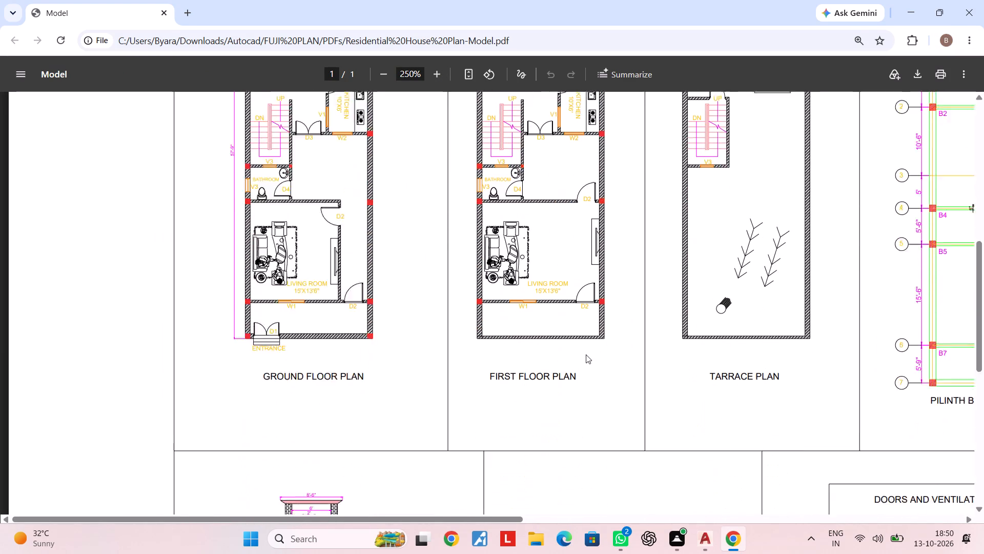
{"action": "scroll", "coordinate": [586, 354], "scroll_direction": "down", "scroll_amount": 8}
{"action": "key", "text": "Escape"}
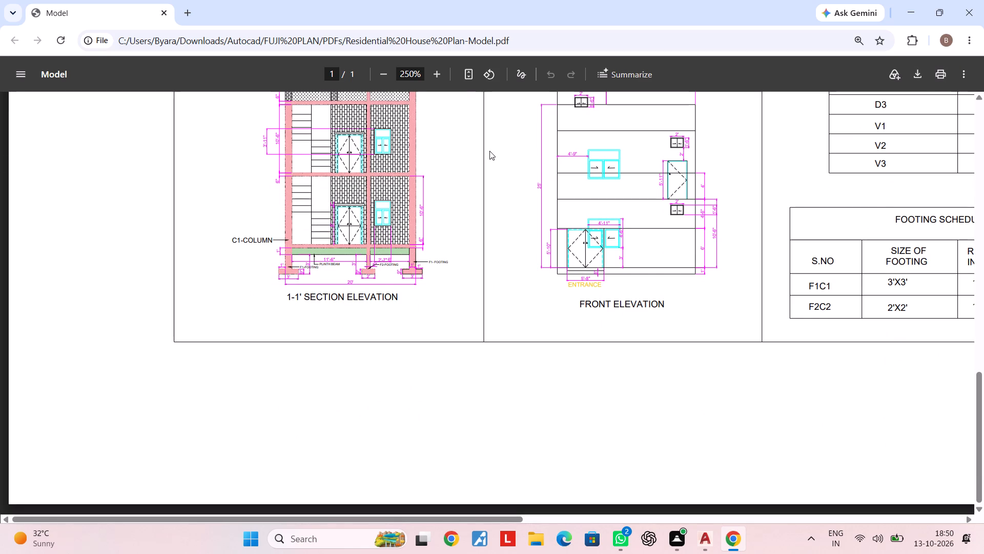
{"action": "left_click", "coordinate": [977, 17]}
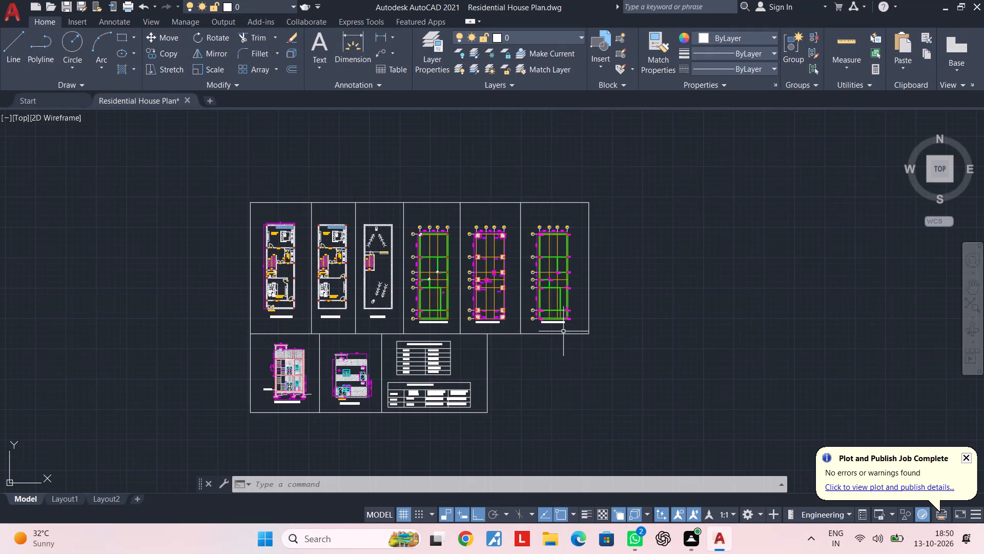
Save the residential house plan drawing.
{"action": "key", "text": "ctrl+s"}
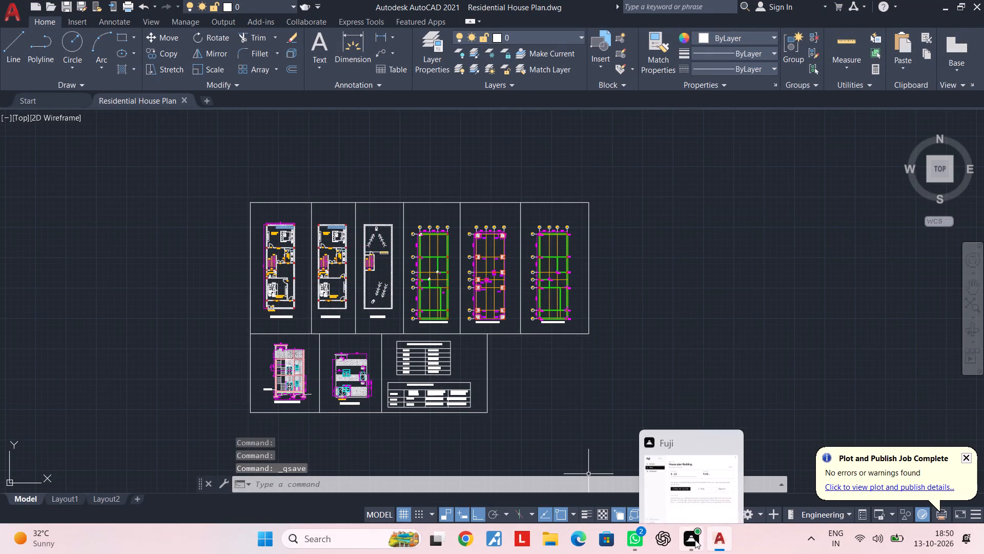
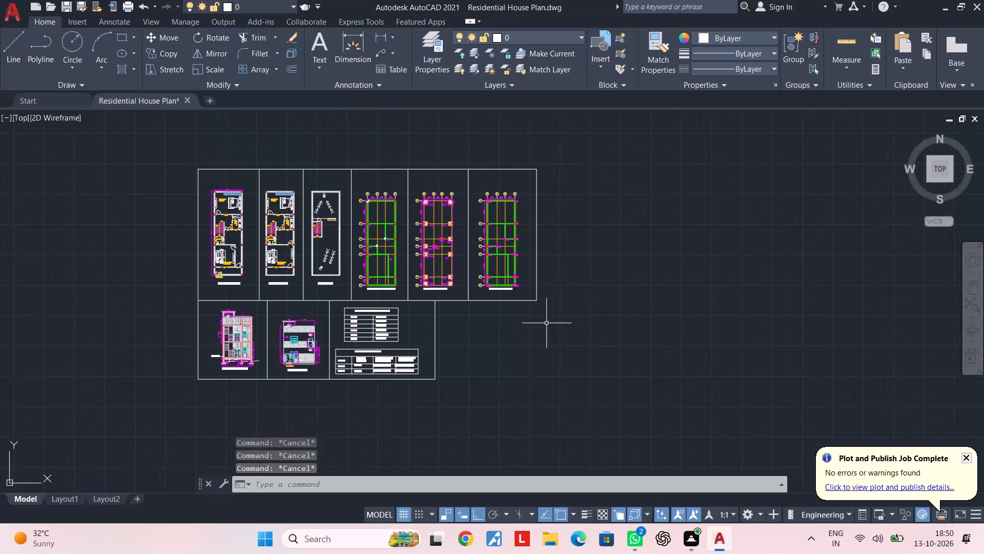
Examine the lower ends and titles of the column, footing and plinth beam layout plans on the sheet.
{"action": "scroll", "coordinate": [482, 316], "scroll_direction": "up", "scroll_amount": 1}
{"action": "middle_click_drag", "start_coordinate": [496, 289], "coordinate": [491, 339]}
{"action": "scroll", "coordinate": [508, 325], "scroll_direction": "up", "scroll_amount": 4}
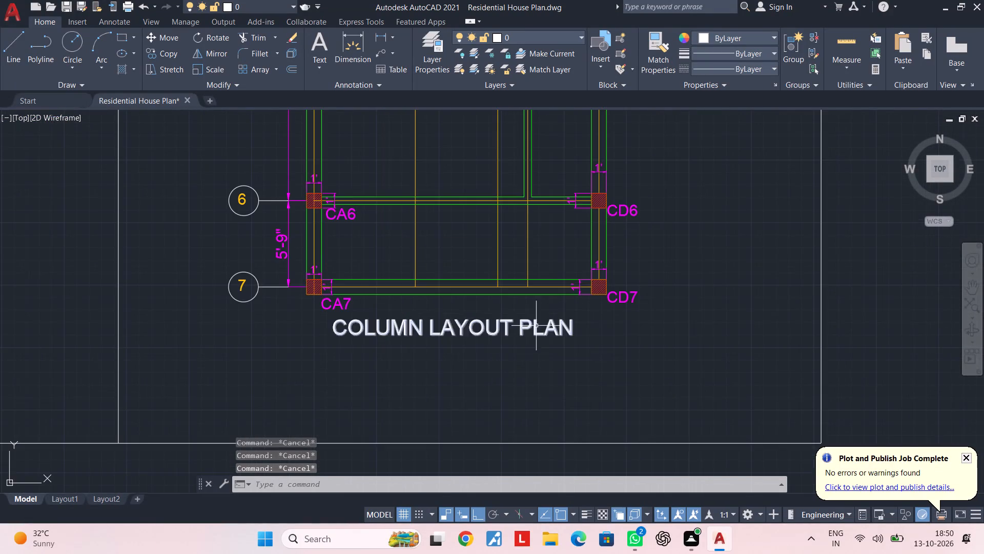
{"action": "middle_click_drag", "start_coordinate": [434, 333], "coordinate": [554, 327]}
{"action": "scroll", "coordinate": [412, 341], "scroll_direction": "down", "scroll_amount": 2}
{"action": "middle_click_drag", "start_coordinate": [498, 332], "coordinate": [557, 326]}
{"action": "middle_click_drag", "start_coordinate": [373, 339], "coordinate": [557, 321]}
{"action": "middle_click_drag", "start_coordinate": [461, 324], "coordinate": [584, 318]}
{"action": "middle_click_drag", "start_coordinate": [429, 319], "coordinate": [525, 319]}
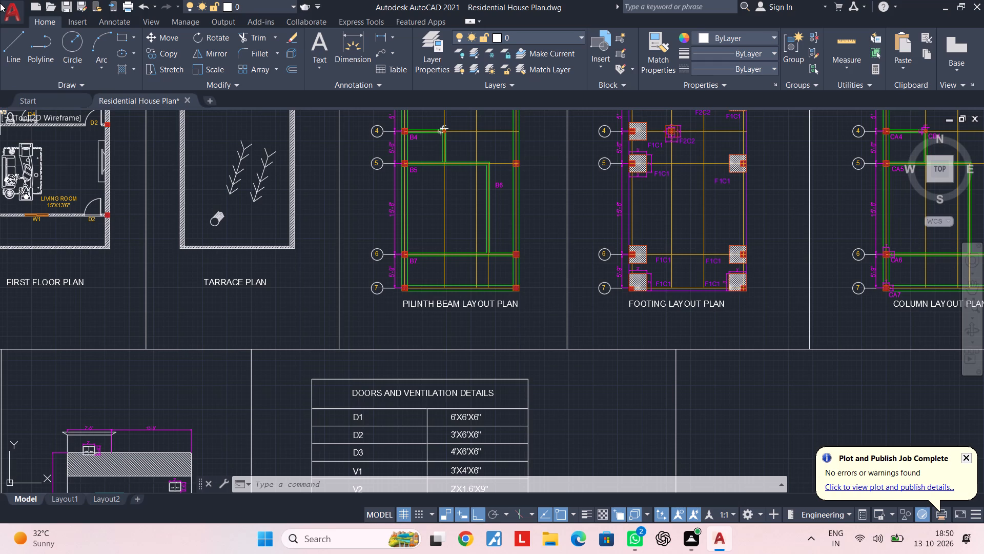
{"action": "scroll", "coordinate": [0, 2], "scroll_direction": "down", "scroll_amount": 4}
{"action": "scroll", "coordinate": [417, 251], "scroll_direction": "down", "scroll_amount": 2}
{"action": "middle_click_drag", "start_coordinate": [422, 246], "coordinate": [373, 276]}
{"action": "middle_click_drag", "start_coordinate": [279, 245], "coordinate": [384, 241]}
{"action": "scroll", "coordinate": [366, 230], "scroll_direction": "down", "scroll_amount": 1}
{"action": "middle_click_drag", "start_coordinate": [366, 230], "coordinate": [359, 260]}
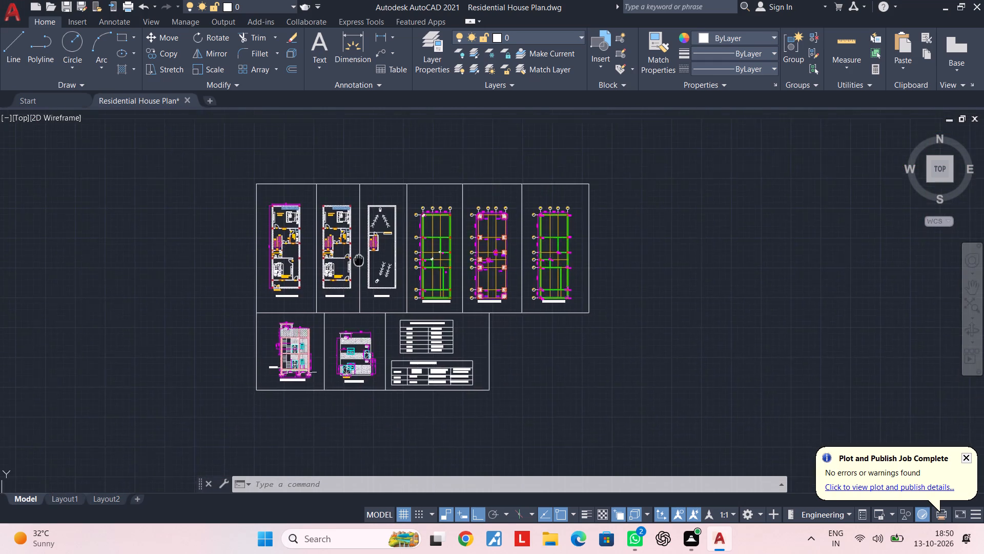
Examine the 1-1' section elevation and the front elevation, including their dimensions and hatching.
{"action": "scroll", "coordinate": [319, 348], "scroll_direction": "up", "scroll_amount": 3}
{"action": "scroll", "coordinate": [374, 287], "scroll_direction": "up", "scroll_amount": 4}
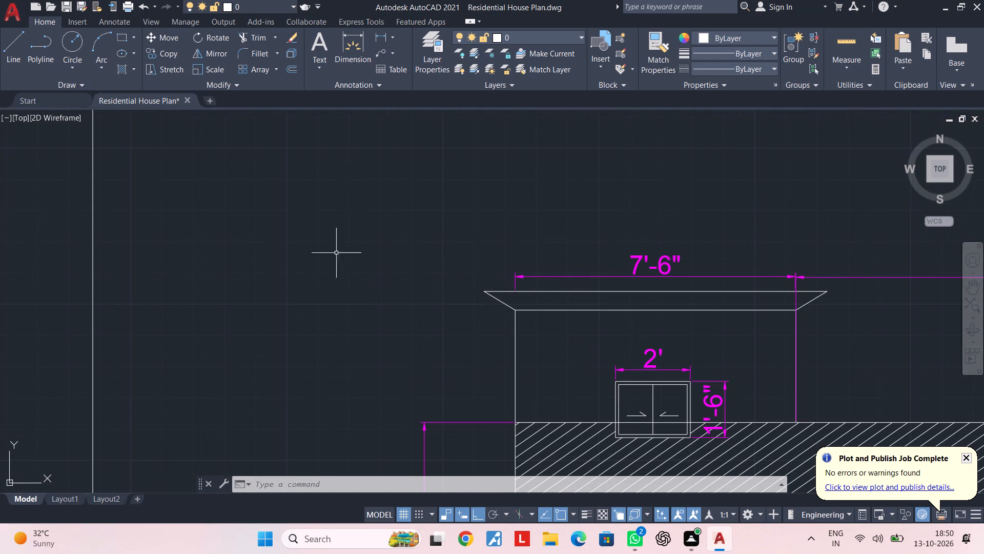
{"action": "middle_click_drag", "start_coordinate": [555, 271], "coordinate": [290, 232]}
{"action": "scroll", "coordinate": [286, 234], "scroll_direction": "down", "scroll_amount": 3}
{"action": "middle_click_drag", "start_coordinate": [293, 235], "coordinate": [385, 195]}
{"action": "middle_click_drag", "start_coordinate": [290, 235], "coordinate": [563, 187]}
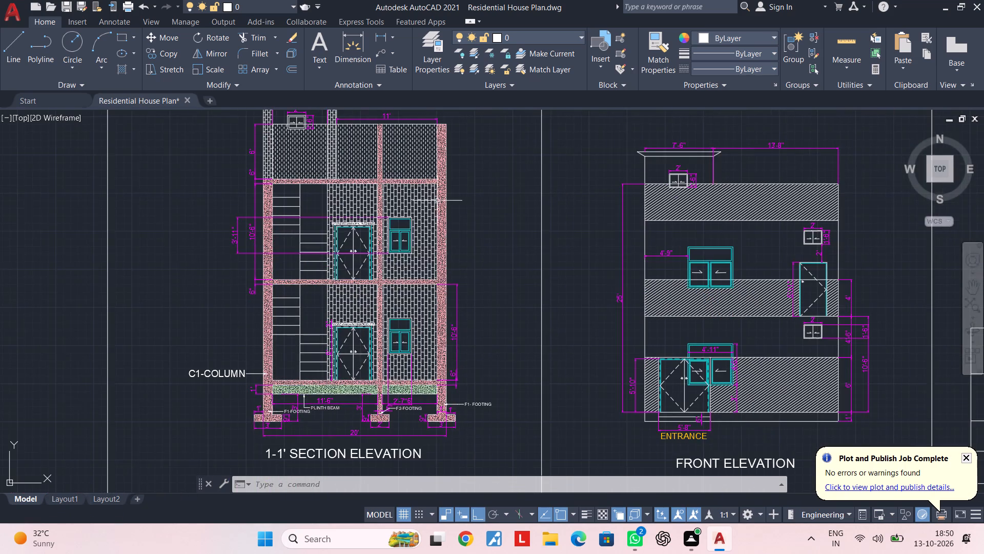
{"action": "middle_click_drag", "start_coordinate": [422, 201], "coordinate": [413, 300]}
{"action": "middle_click_drag", "start_coordinate": [442, 250], "coordinate": [442, 235]}
{"action": "scroll", "coordinate": [442, 250], "scroll_direction": "down", "scroll_amount": 1}
{"action": "scroll", "coordinate": [449, 216], "scroll_direction": "up", "scroll_amount": 2}
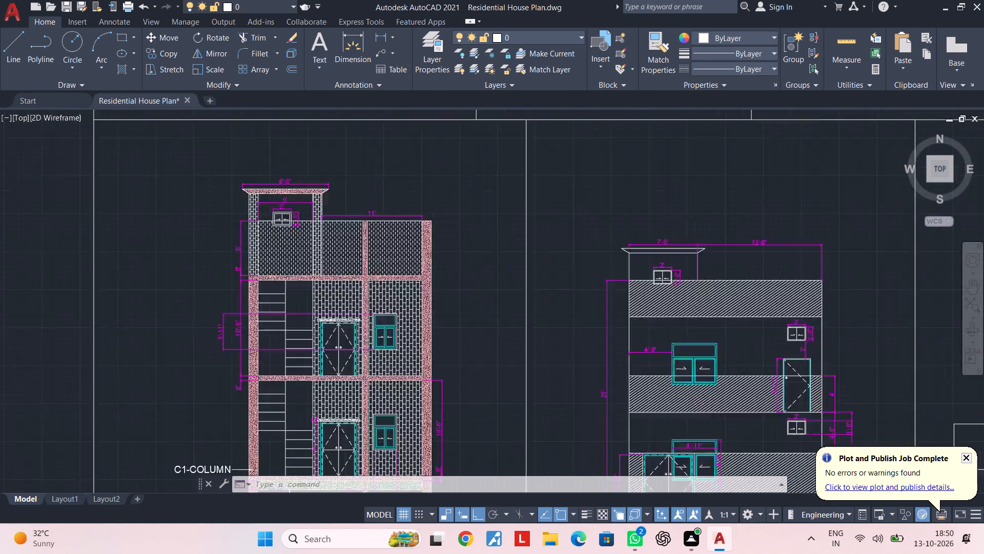
{"action": "scroll", "coordinate": [449, 216], "scroll_direction": "up", "scroll_amount": 1}
{"action": "scroll", "coordinate": [424, 272], "scroll_direction": "down", "scroll_amount": 3}
{"action": "middle_click_drag", "start_coordinate": [474, 252], "coordinate": [473, 189]}
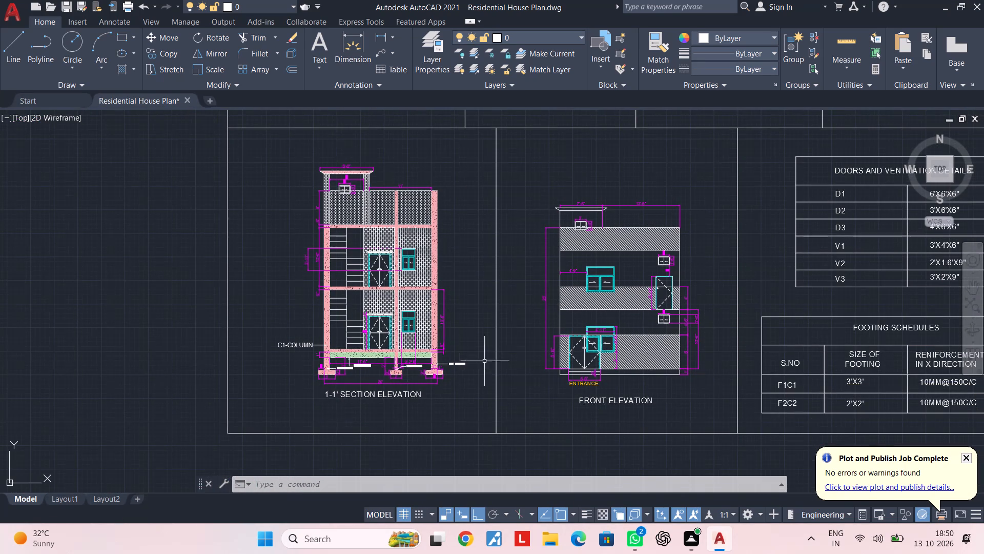
{"action": "middle_click_drag", "start_coordinate": [562, 275], "coordinate": [469, 303]}
{"action": "scroll", "coordinate": [534, 254], "scroll_direction": "down", "scroll_amount": 2}
{"action": "middle_click_drag", "start_coordinate": [594, 231], "coordinate": [487, 324]}
{"action": "scroll", "coordinate": [610, 208], "scroll_direction": "up", "scroll_amount": 1}
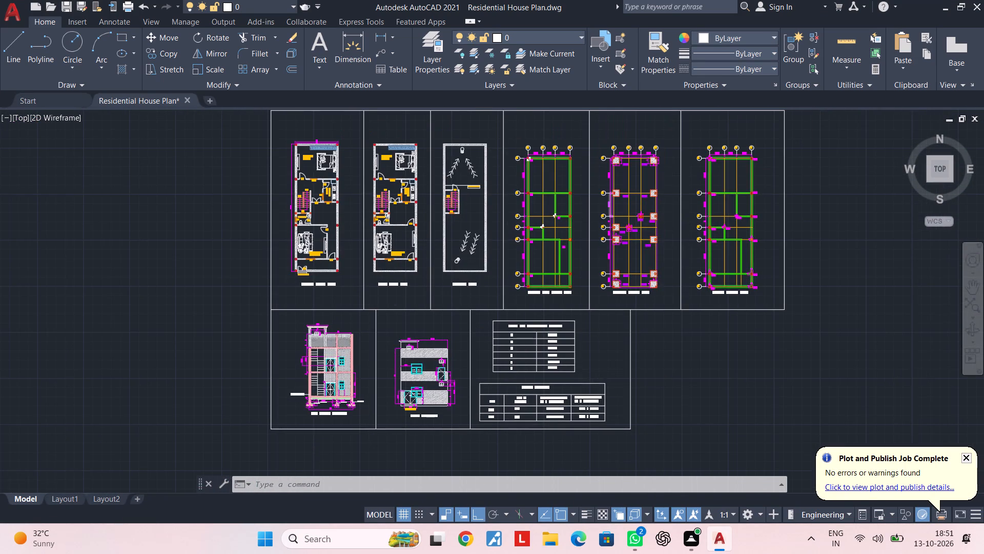
Examine the ground floor, first floor and terrace plans, including the bathroom, door labels and staircase.
{"action": "middle_click_drag", "start_coordinate": [631, 184], "coordinate": [519, 199]}
{"action": "middle_click_drag", "start_coordinate": [238, 242], "coordinate": [459, 249]}
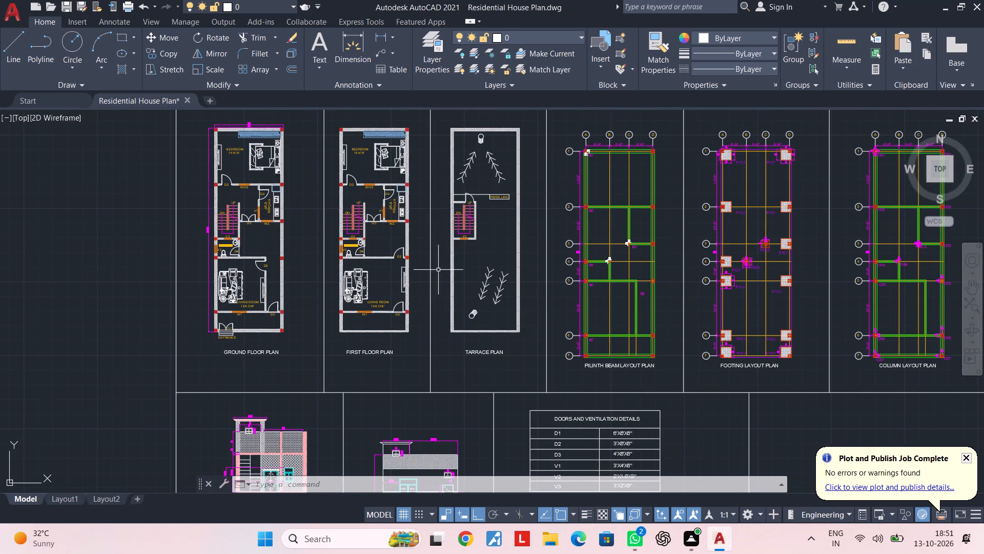
{"action": "scroll", "coordinate": [438, 270], "scroll_direction": "down", "scroll_amount": 3}
{"action": "middle_click_drag", "start_coordinate": [514, 285], "coordinate": [510, 286]}
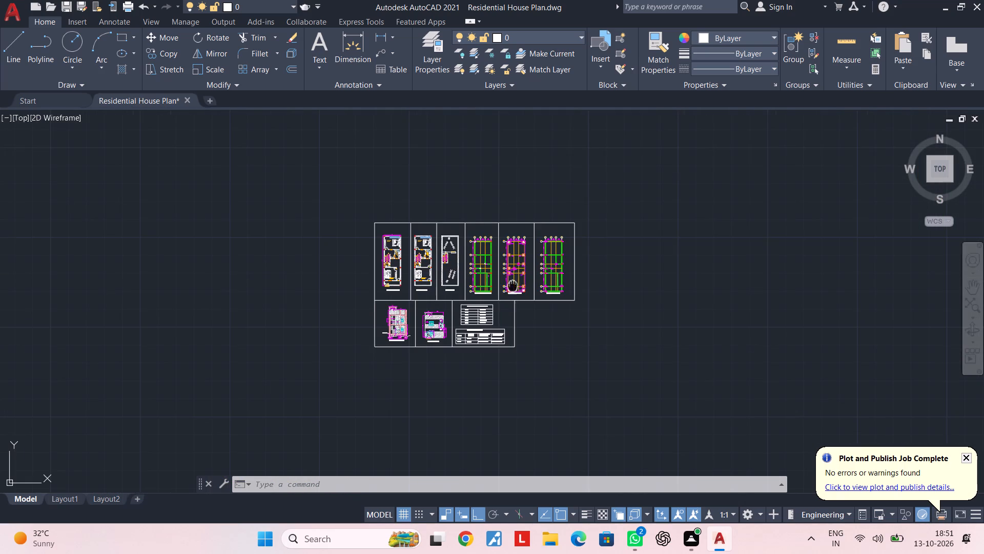
{"action": "middle_click_drag", "start_coordinate": [510, 286], "coordinate": [474, 292]}
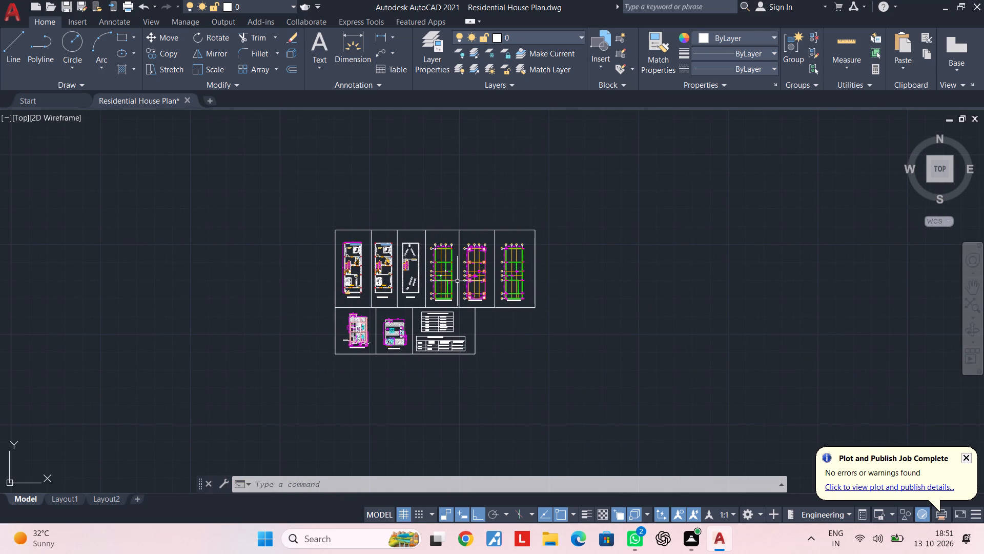
{"action": "scroll", "coordinate": [348, 276], "scroll_direction": "up", "scroll_amount": 5}
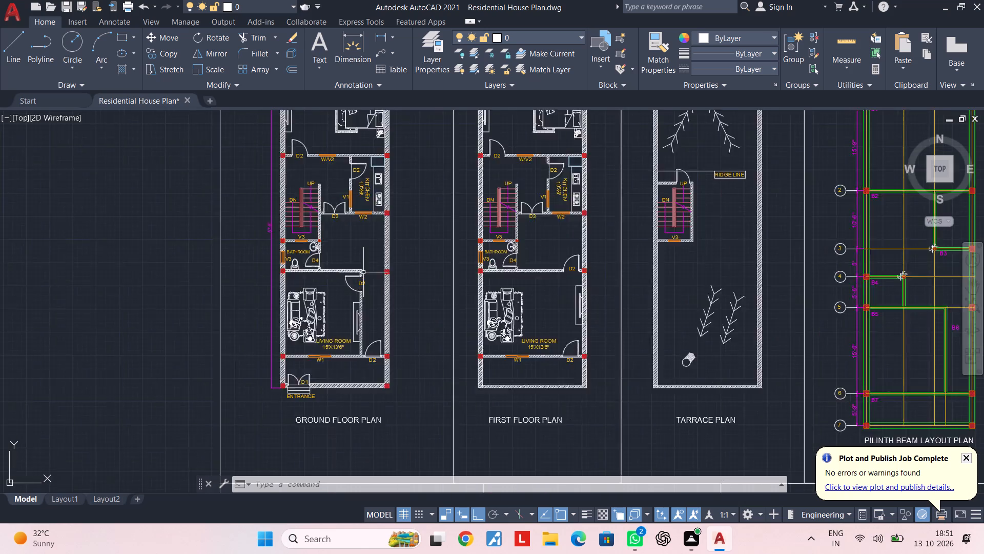
{"action": "middle_click_drag", "start_coordinate": [381, 274], "coordinate": [314, 315]}
{"action": "middle_click_drag", "start_coordinate": [624, 225], "coordinate": [448, 230]}
{"action": "scroll", "coordinate": [393, 281], "scroll_direction": "up", "scroll_amount": 2}
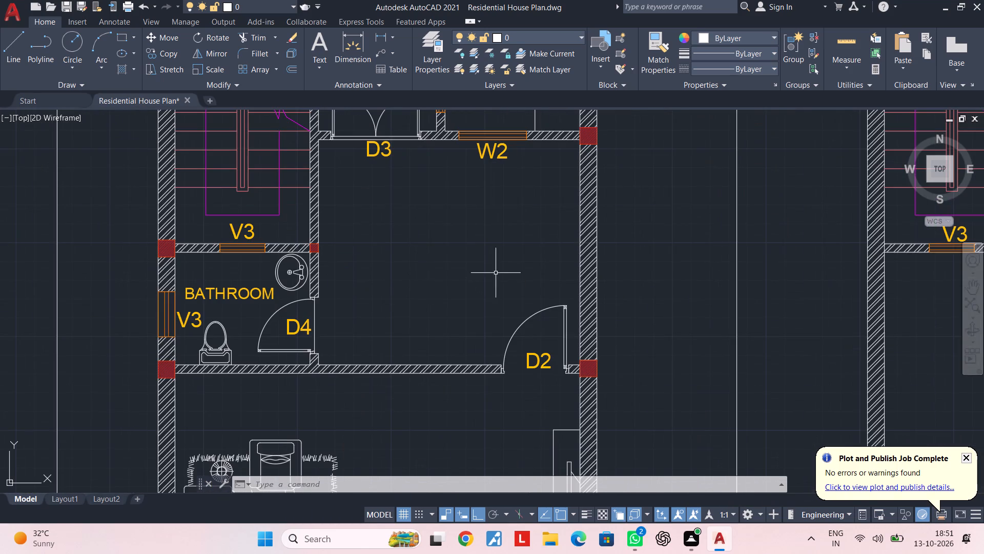
{"action": "middle_click_drag", "start_coordinate": [491, 263], "coordinate": [295, 263]}
{"action": "middle_click_drag", "start_coordinate": [732, 244], "coordinate": [324, 258]}
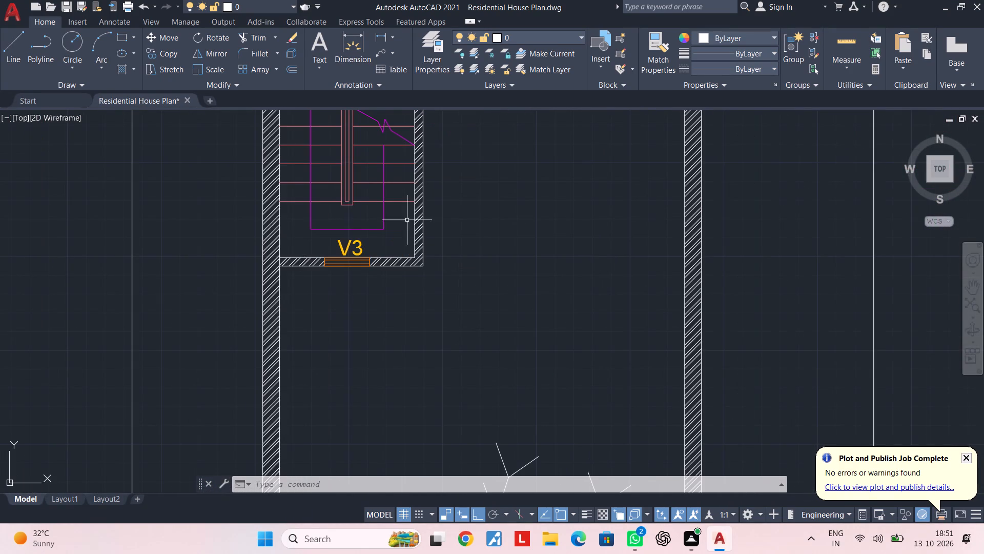
{"action": "scroll", "coordinate": [487, 215], "scroll_direction": "down", "scroll_amount": 3}
Examine the front elevation's entrance door, windows and dimensions up close, and compare it with the section beside it.
{"action": "middle_click_drag", "start_coordinate": [502, 266], "coordinate": [469, 86]}
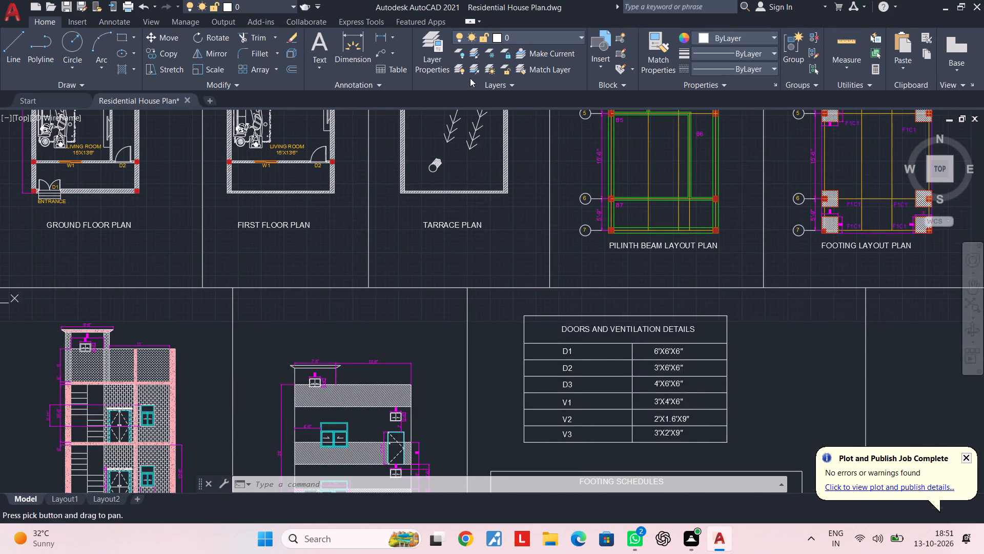
{"action": "middle_click_drag", "start_coordinate": [430, 397], "coordinate": [510, 230]}
{"action": "scroll", "coordinate": [418, 334], "scroll_direction": "up", "scroll_amount": 3}
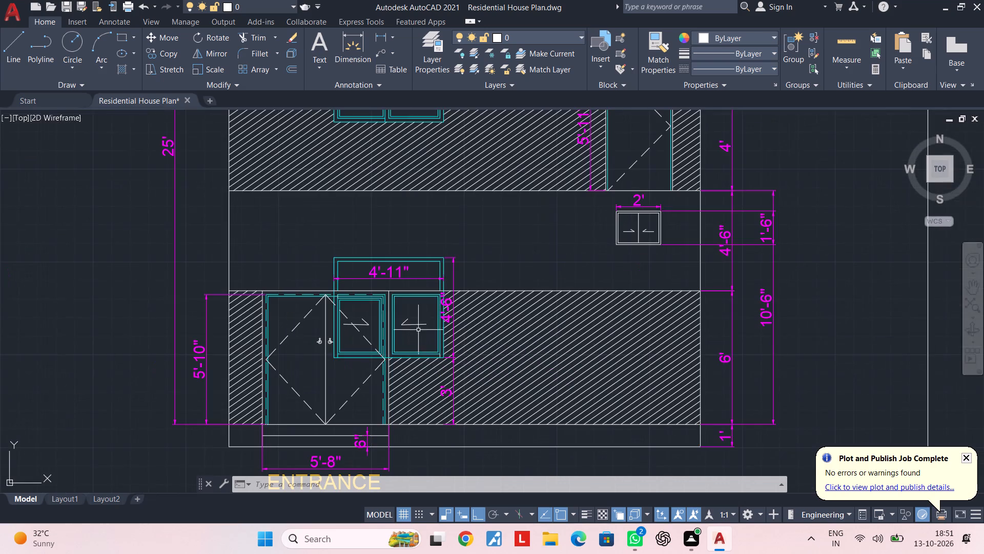
{"action": "middle_click_drag", "start_coordinate": [400, 293], "coordinate": [504, 299]}
{"action": "scroll", "coordinate": [409, 333], "scroll_direction": "down", "scroll_amount": 1}
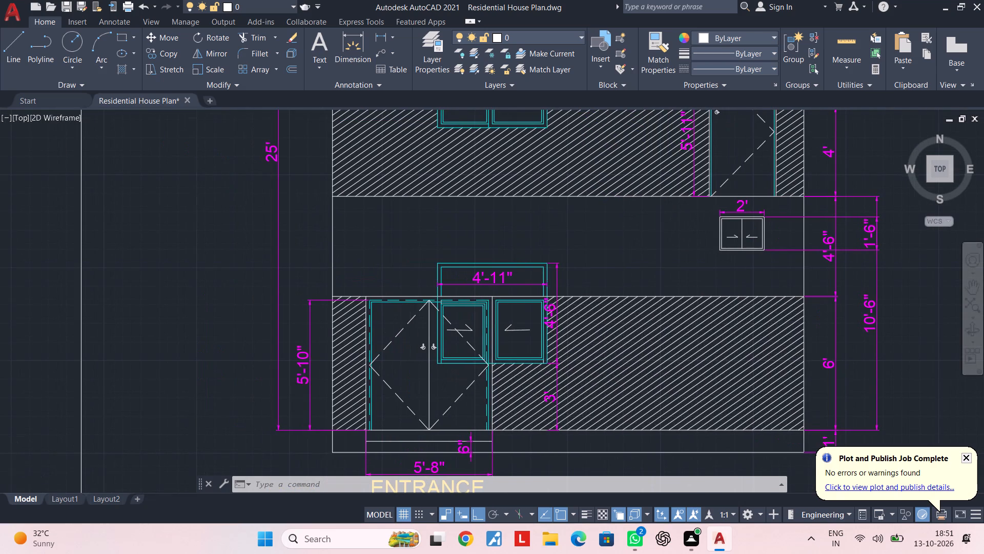
{"action": "middle_click_drag", "start_coordinate": [301, 320], "coordinate": [510, 285]}
{"action": "scroll", "coordinate": [473, 286], "scroll_direction": "down", "scroll_amount": 2}
{"action": "middle_click_drag", "start_coordinate": [466, 290], "coordinate": [435, 340]}
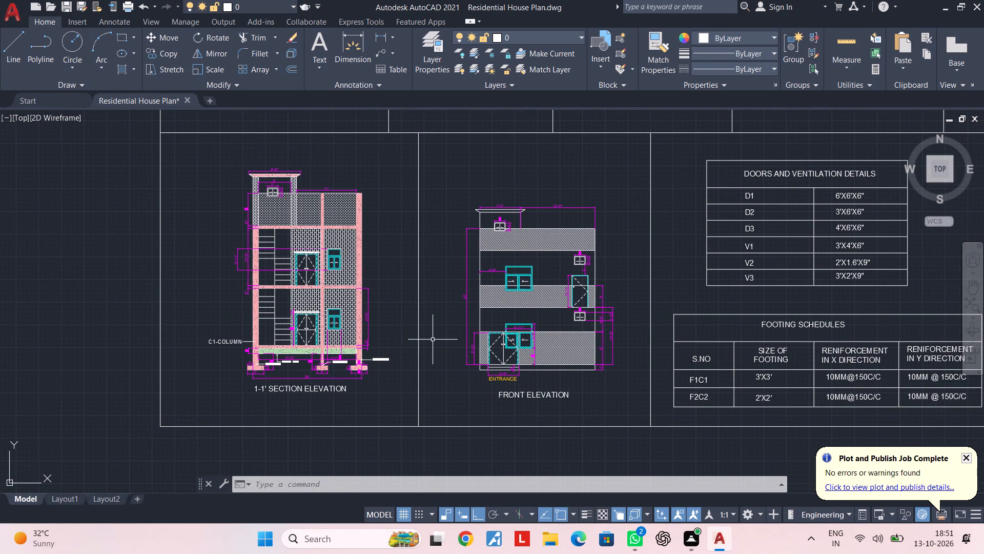
Review the doors and ventilation details table and the footing schedules table.
{"action": "key", "text": "Escape"}
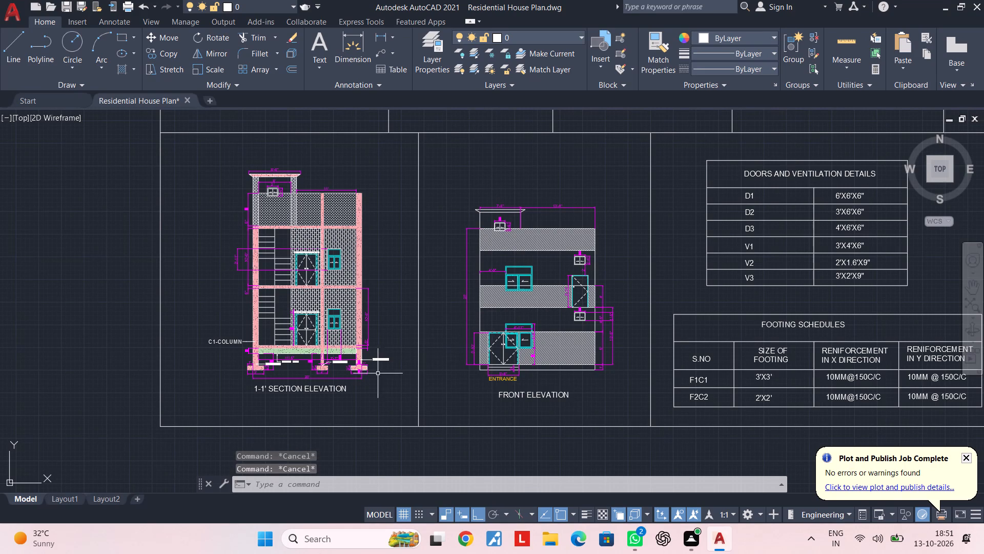
{"action": "middle_click_drag", "start_coordinate": [665, 283], "coordinate": [305, 373]}
{"action": "middle_click_drag", "start_coordinate": [430, 343], "coordinate": [429, 232]}
{"action": "middle_click_drag", "start_coordinate": [440, 264], "coordinate": [426, 328]}
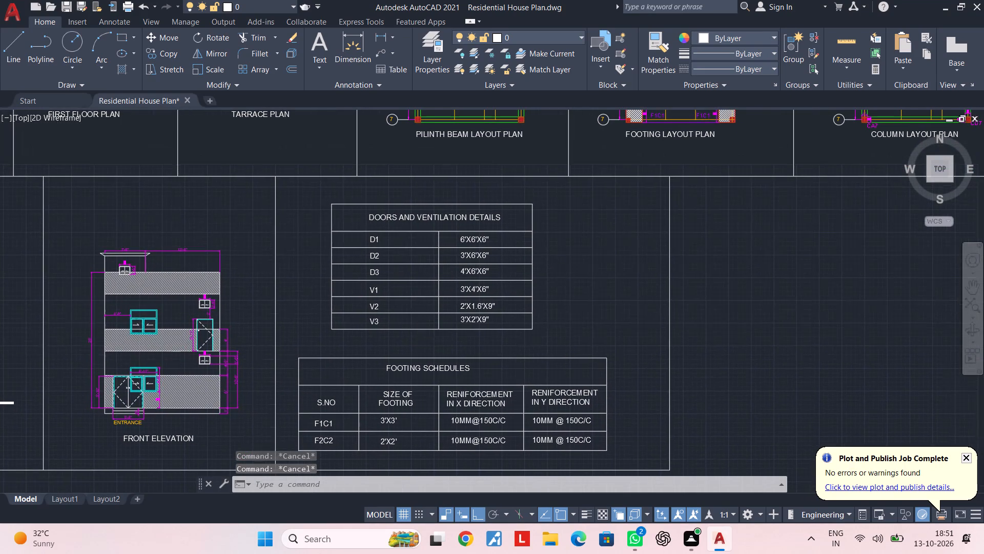
{"action": "key", "text": "Escape"}
{"action": "key", "text": "Escape"}
{"action": "scroll", "coordinate": [426, 328], "scroll_direction": "down", "scroll_amount": 1}
{"action": "middle_click_drag", "start_coordinate": [422, 338], "coordinate": [414, 351]}
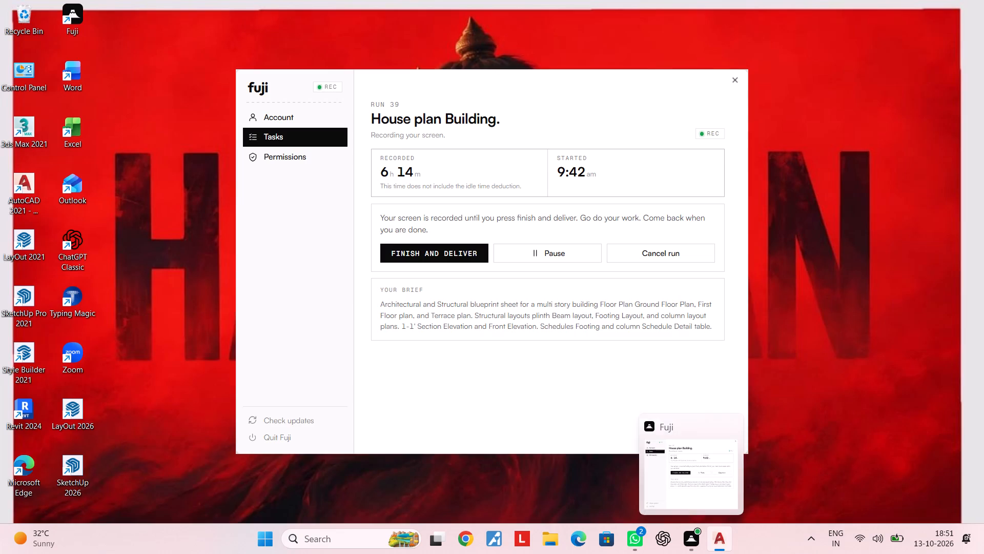
{"action": "middle_click_drag", "start_coordinate": [481, 266], "coordinate": [469, 289]}
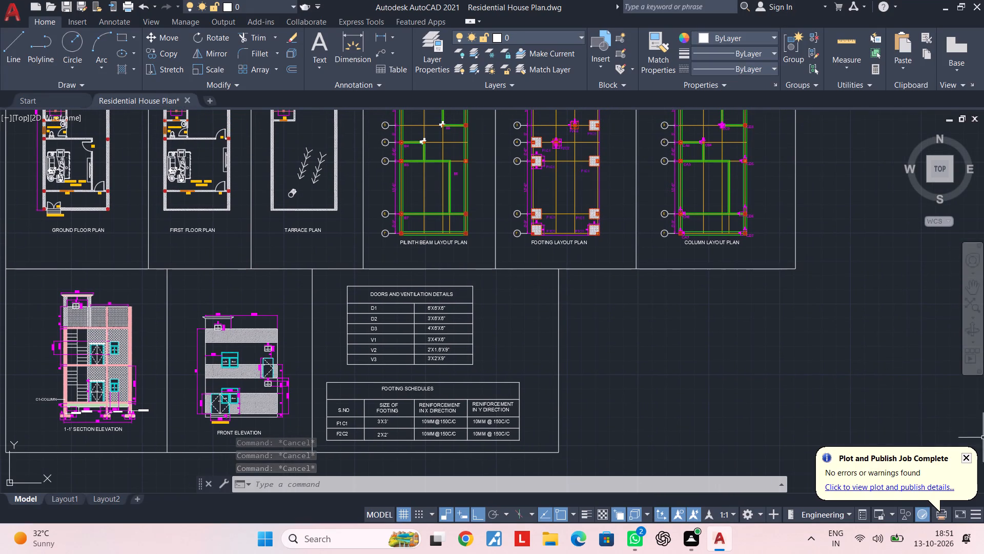
Dismiss the plot and publish job notification.
{"action": "left_click", "coordinate": [968, 458]}
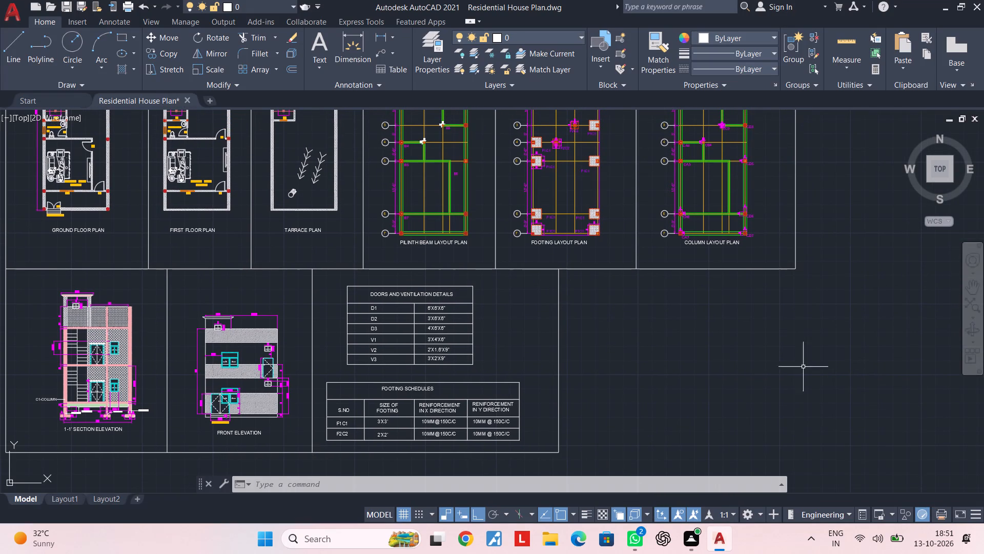
Examine the column layout plan from grid line 1 to 7, checking column labels and dimensions around CA1 and CD1.
{"action": "scroll", "coordinate": [637, 298], "scroll_direction": "down", "scroll_amount": 2}
{"action": "middle_click_drag", "start_coordinate": [626, 302], "coordinate": [595, 351]}
{"action": "scroll", "coordinate": [631, 295], "scroll_direction": "up", "scroll_amount": 3}
{"action": "middle_click_drag", "start_coordinate": [626, 255], "coordinate": [624, 260]}
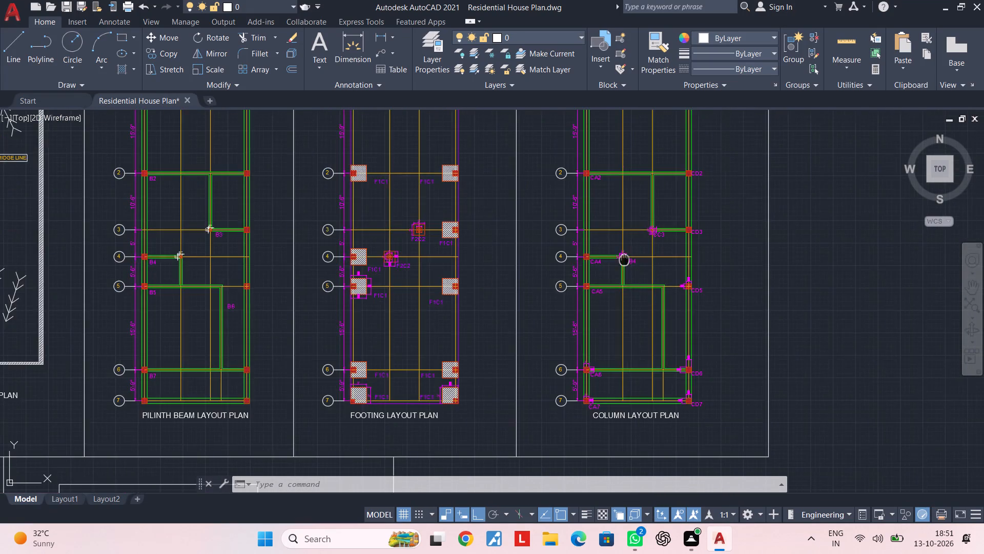
{"action": "middle_click_drag", "start_coordinate": [624, 260], "coordinate": [568, 358]}
{"action": "scroll", "coordinate": [576, 280], "scroll_direction": "up", "scroll_amount": 3}
{"action": "middle_click_drag", "start_coordinate": [577, 206], "coordinate": [562, 306]}
{"action": "scroll", "coordinate": [554, 216], "scroll_direction": "up", "scroll_amount": 1}
{"action": "middle_click_drag", "start_coordinate": [554, 216], "coordinate": [534, 406]}
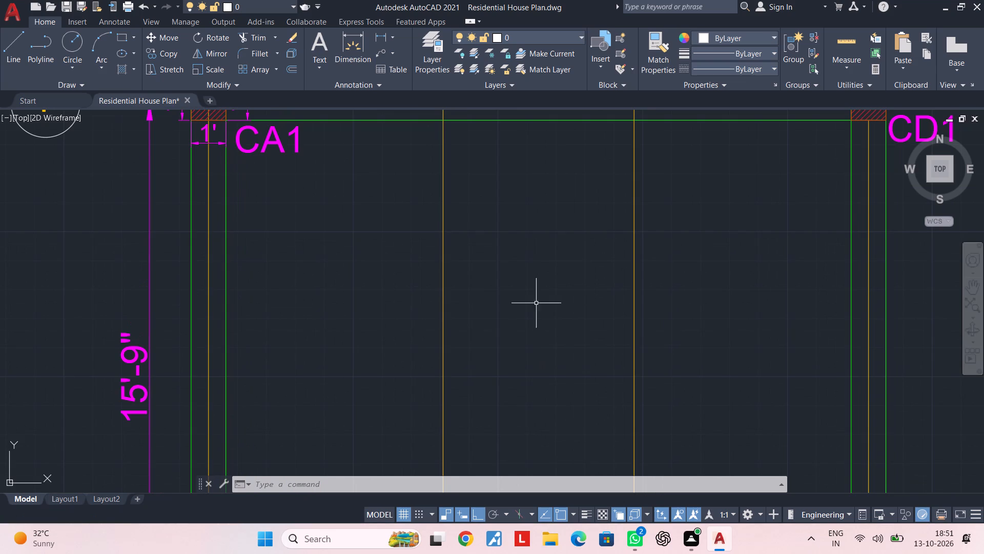
{"action": "scroll", "coordinate": [536, 300], "scroll_direction": "down", "scroll_amount": 1}
{"action": "middle_click_drag", "start_coordinate": [537, 227], "coordinate": [535, 318]}
{"action": "scroll", "coordinate": [537, 306], "scroll_direction": "down", "scroll_amount": 1}
{"action": "scroll", "coordinate": [395, 275], "scroll_direction": "up", "scroll_amount": 4}
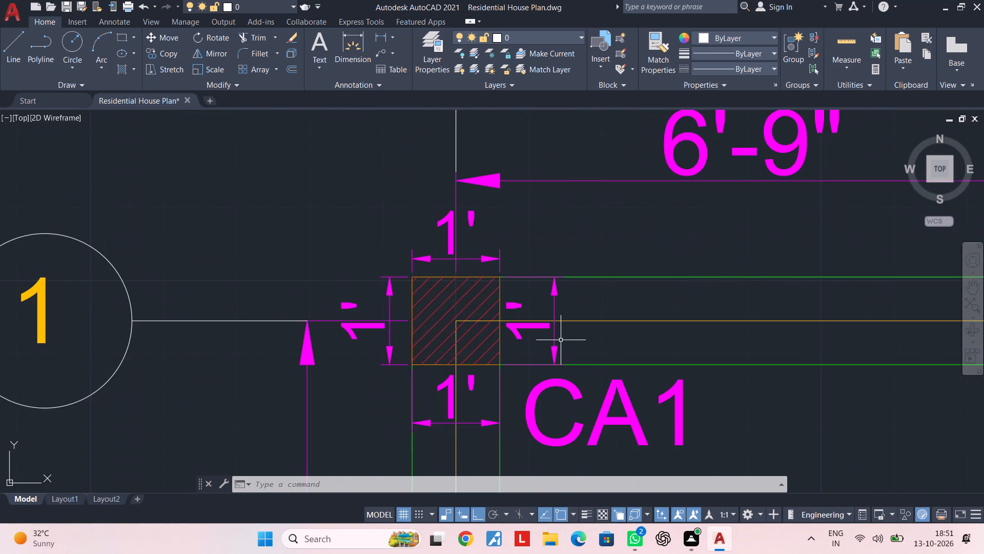
{"action": "scroll", "coordinate": [577, 342], "scroll_direction": "down", "scroll_amount": 2}
{"action": "middle_click_drag", "start_coordinate": [577, 342], "coordinate": [388, 299]}
{"action": "middle_click_drag", "start_coordinate": [670, 278], "coordinate": [281, 281]}
{"action": "scroll", "coordinate": [607, 308], "scroll_direction": "down", "scroll_amount": 2}
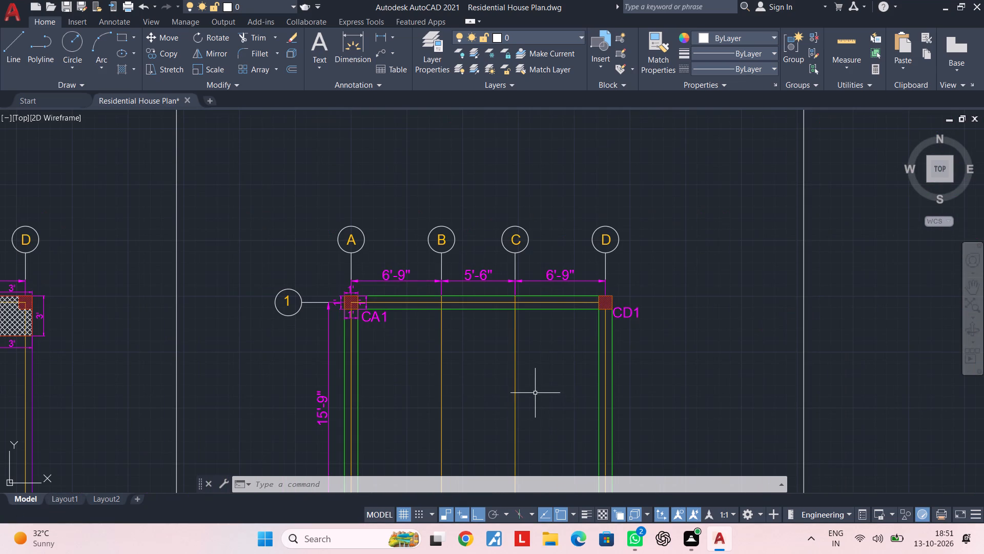
{"action": "scroll", "coordinate": [478, 285], "scroll_direction": "down", "scroll_amount": 3}
{"action": "middle_click_drag", "start_coordinate": [478, 272], "coordinate": [478, 155]}
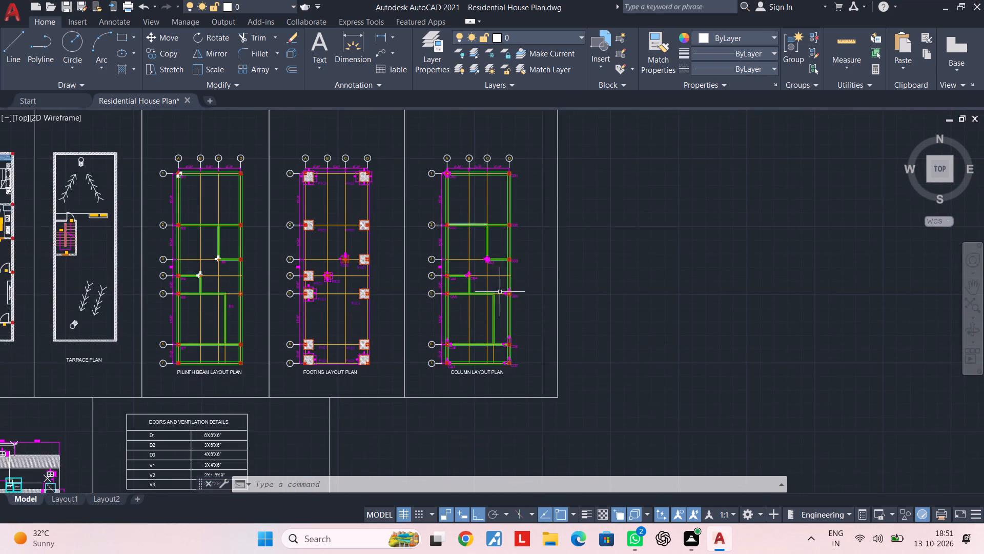
{"action": "scroll", "coordinate": [500, 301], "scroll_direction": "up", "scroll_amount": 5}
{"action": "scroll", "coordinate": [522, 359], "scroll_direction": "down", "scroll_amount": 2}
{"action": "middle_click_drag", "start_coordinate": [521, 359], "coordinate": [506, 240]}
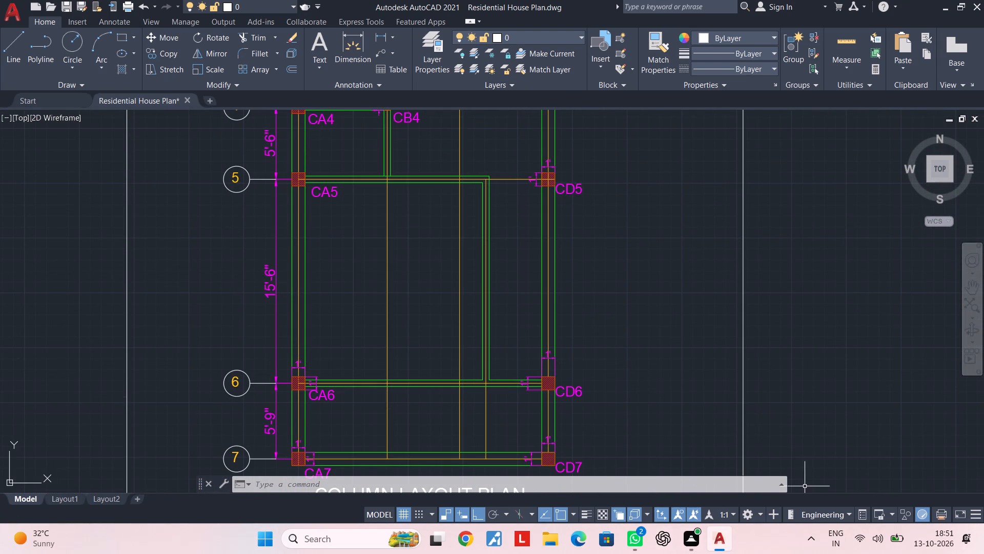
{"action": "scroll", "coordinate": [517, 491], "scroll_direction": "down", "scroll_amount": 2}
{"action": "middle_click_drag", "start_coordinate": [444, 391], "coordinate": [448, 262]}
{"action": "scroll", "coordinate": [408, 309], "scroll_direction": "down", "scroll_amount": 3}
{"action": "middle_click_drag", "start_coordinate": [382, 324], "coordinate": [542, 314]}
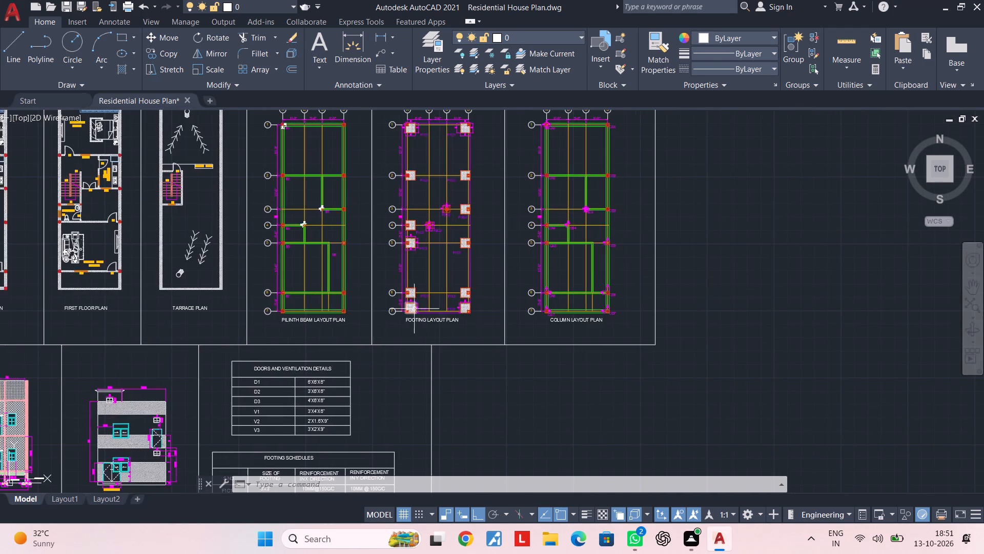
{"action": "middle_click_drag", "start_coordinate": [414, 309], "coordinate": [522, 311]}
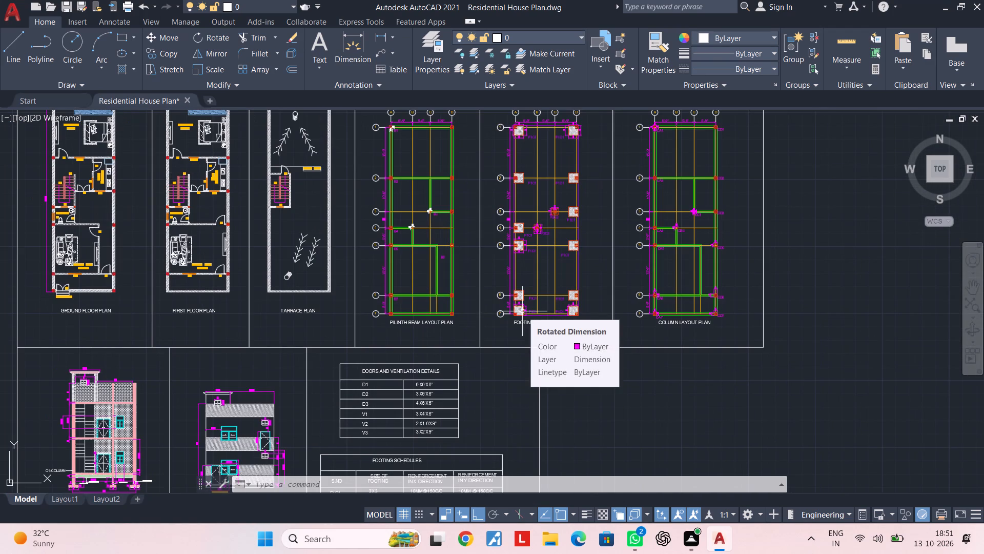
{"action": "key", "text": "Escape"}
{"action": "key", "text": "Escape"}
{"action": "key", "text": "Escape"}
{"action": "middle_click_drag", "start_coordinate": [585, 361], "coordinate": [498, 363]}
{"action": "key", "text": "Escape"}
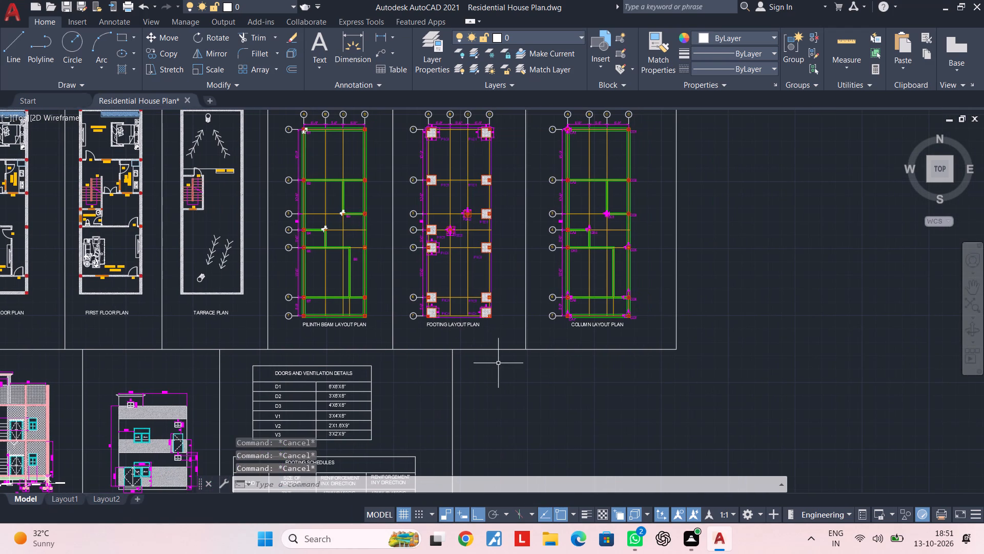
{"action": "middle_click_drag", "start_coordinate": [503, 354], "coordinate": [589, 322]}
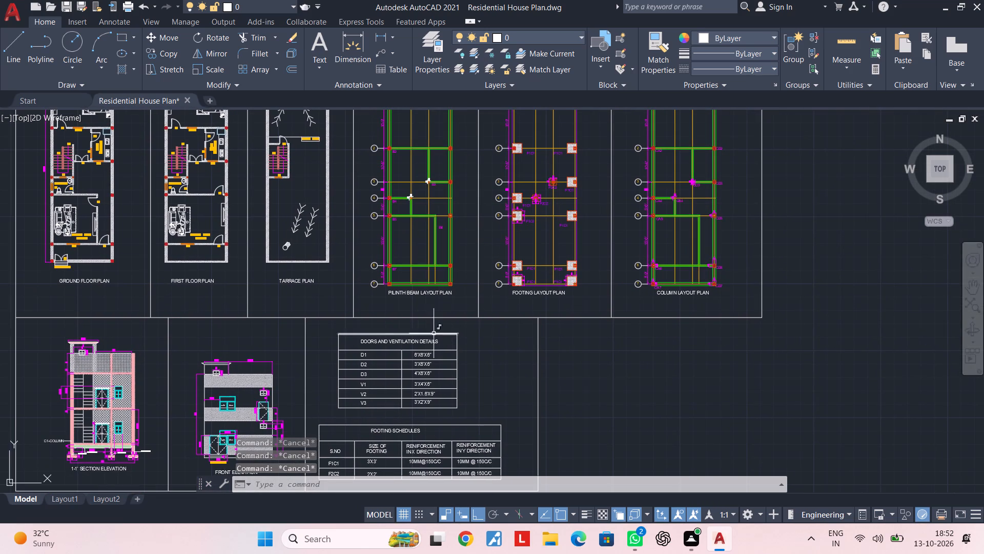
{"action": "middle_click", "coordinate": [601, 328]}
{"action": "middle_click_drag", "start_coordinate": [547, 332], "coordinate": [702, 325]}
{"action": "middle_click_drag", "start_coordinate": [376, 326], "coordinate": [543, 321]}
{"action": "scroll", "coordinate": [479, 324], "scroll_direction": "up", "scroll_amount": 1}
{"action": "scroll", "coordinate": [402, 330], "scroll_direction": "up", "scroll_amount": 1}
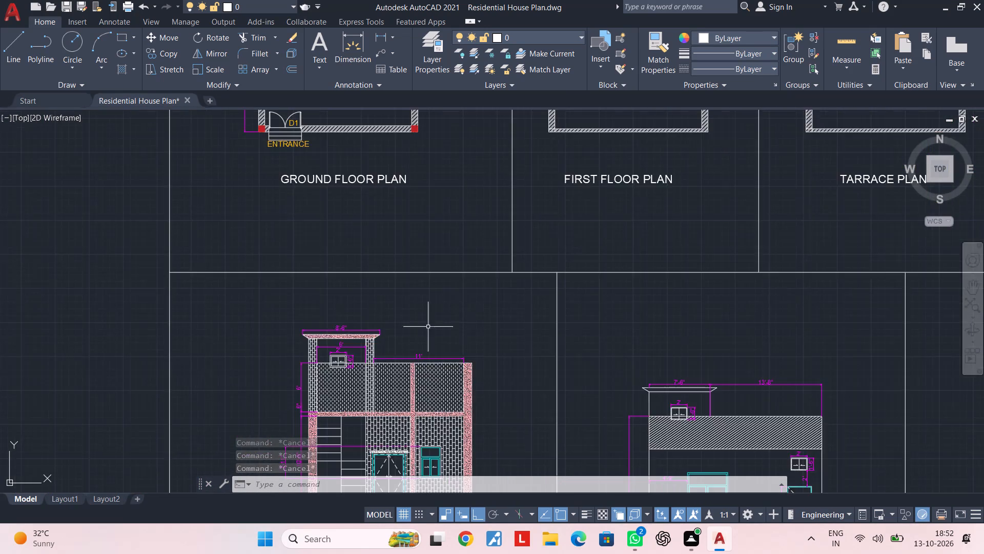
Examine the brick-hatched building view below the ground floor plan, checking its roof slab, top window dimensions, stairs, door and lintel.
{"action": "scroll", "coordinate": [374, 339], "scroll_direction": "up", "scroll_amount": 3}
{"action": "middle_click_drag", "start_coordinate": [366, 345], "coordinate": [452, 281]}
{"action": "scroll", "coordinate": [424, 346], "scroll_direction": "up", "scroll_amount": 2}
{"action": "scroll", "coordinate": [424, 346], "scroll_direction": "down", "scroll_amount": 2}
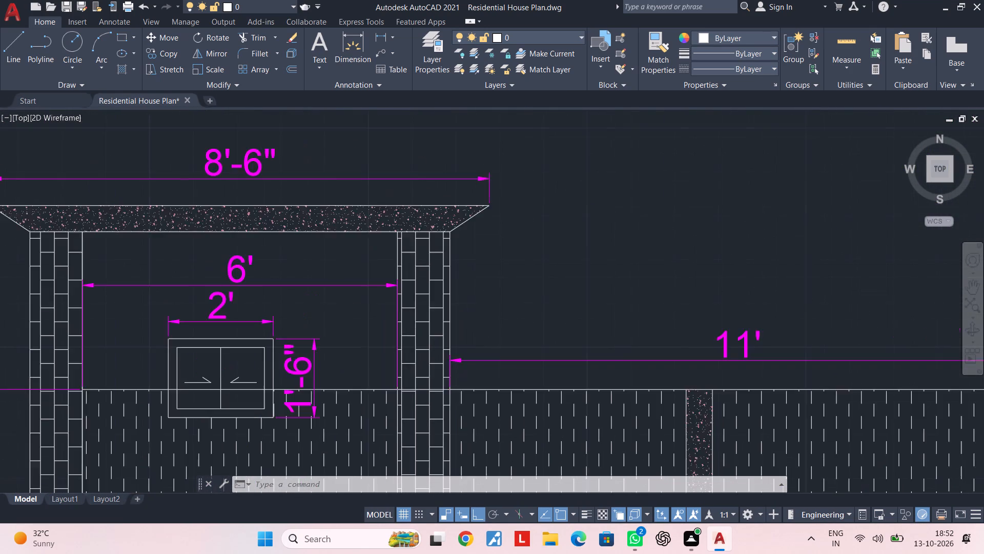
{"action": "middle_click_drag", "start_coordinate": [424, 346], "coordinate": [418, 256]}
{"action": "scroll", "coordinate": [412, 328], "scroll_direction": "down", "scroll_amount": 2}
{"action": "middle_click_drag", "start_coordinate": [412, 329], "coordinate": [408, 195]}
{"action": "scroll", "coordinate": [394, 335], "scroll_direction": "up", "scroll_amount": 4}
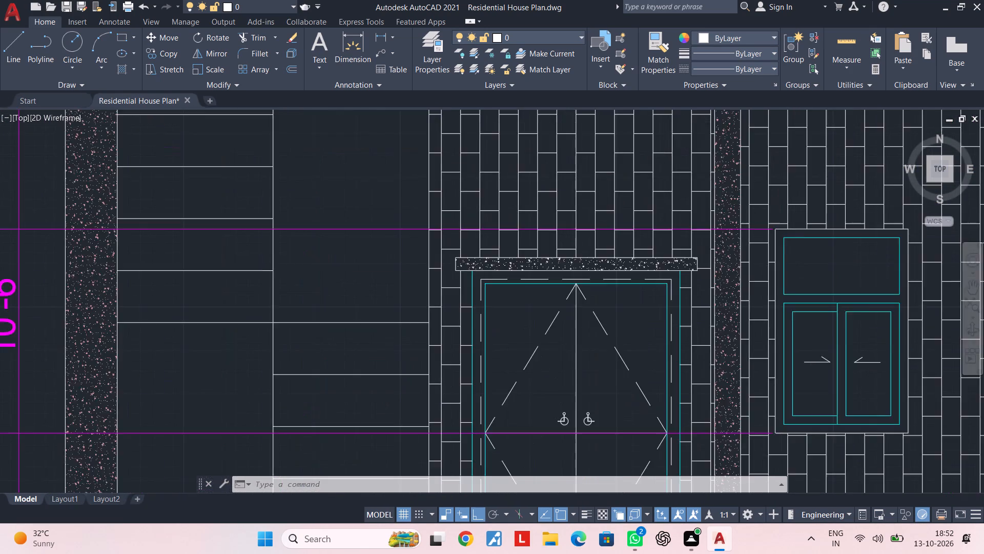
{"action": "scroll", "coordinate": [394, 338], "scroll_direction": "down", "scroll_amount": 4}
{"action": "middle_click_drag", "start_coordinate": [393, 342], "coordinate": [356, 239]}
{"action": "middle_click_drag", "start_coordinate": [375, 276], "coordinate": [256, 277]}
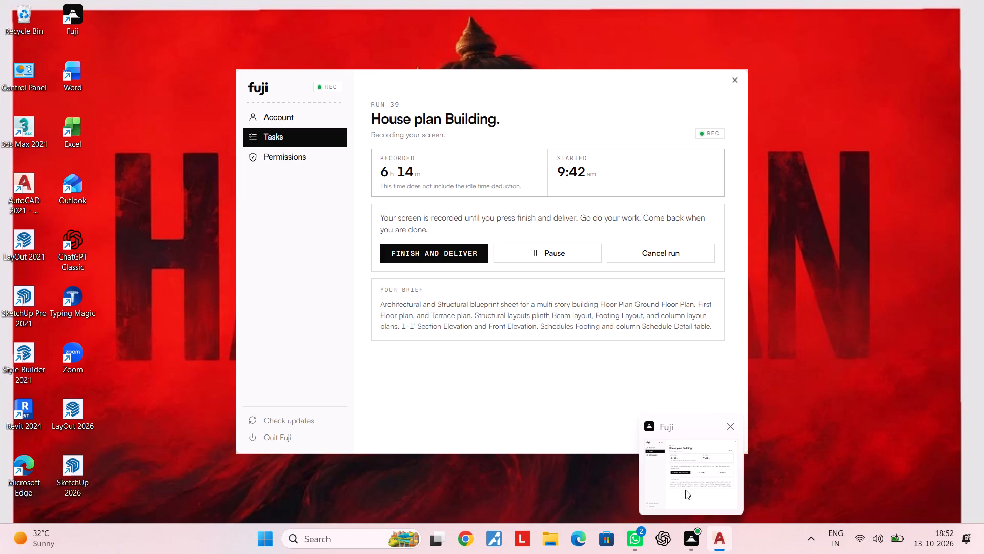
Review the terrace plan's front portion up close, checking the slope arrows, outlet symbol and surrounding walls against the neighbouring plans.
{"action": "middle_click_drag", "start_coordinate": [588, 240], "coordinate": [98, 241]}
{"action": "scroll", "coordinate": [675, 245], "scroll_direction": "down", "scroll_amount": 2}
{"action": "middle_click_drag", "start_coordinate": [654, 247], "coordinate": [408, 250]}
{"action": "middle_click_drag", "start_coordinate": [459, 278], "coordinate": [456, 437]}
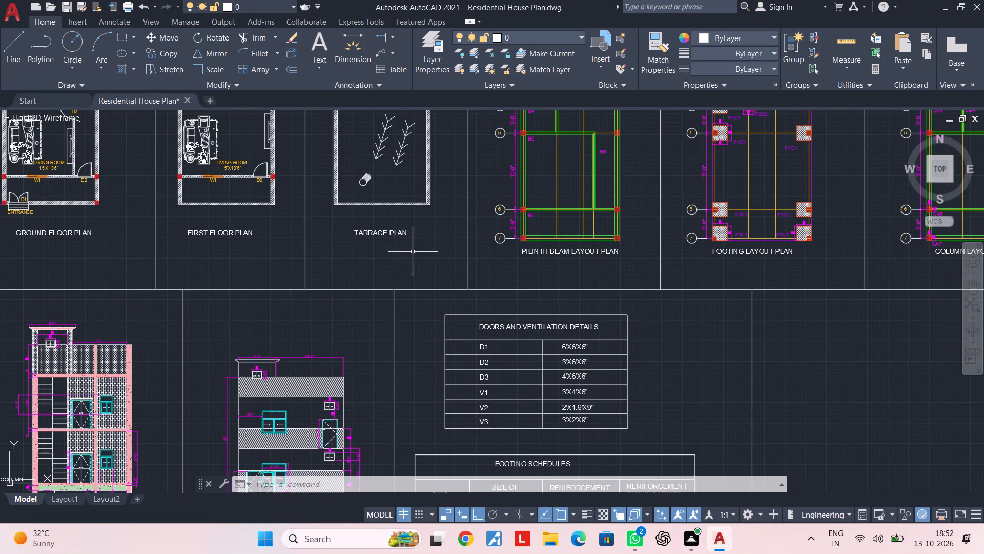
{"action": "scroll", "coordinate": [408, 245], "scroll_direction": "up", "scroll_amount": 2}
{"action": "middle_click_drag", "start_coordinate": [387, 283], "coordinate": [414, 453]}
{"action": "middle_click_drag", "start_coordinate": [418, 366], "coordinate": [437, 506]}
{"action": "scroll", "coordinate": [365, 401], "scroll_direction": "up", "scroll_amount": 3}
{"action": "scroll", "coordinate": [365, 401], "scroll_direction": "down", "scroll_amount": 3}
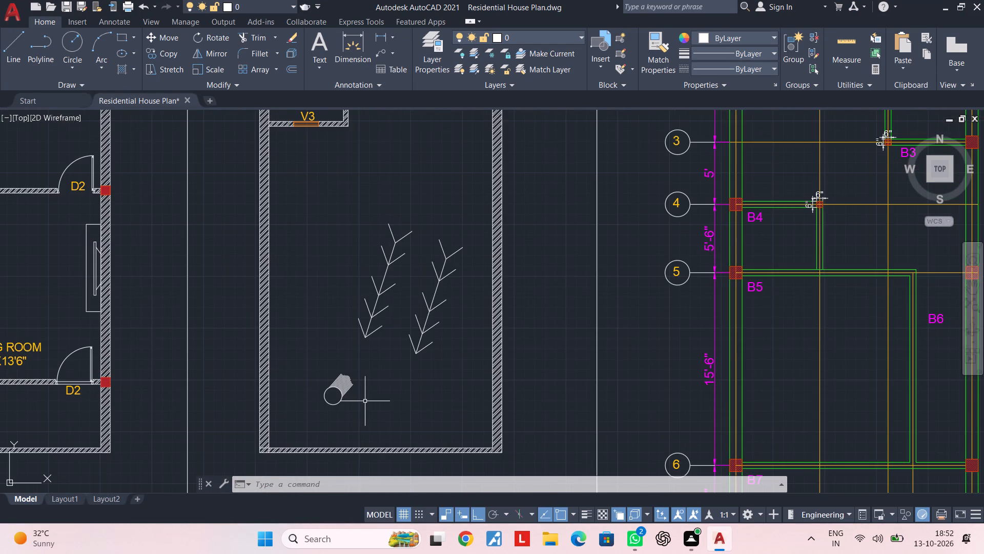
{"action": "middle_click_drag", "start_coordinate": [377, 355], "coordinate": [414, 383]}
{"action": "scroll", "coordinate": [422, 326], "scroll_direction": "down", "scroll_amount": 2}
{"action": "middle_click_drag", "start_coordinate": [426, 332], "coordinate": [437, 393]}
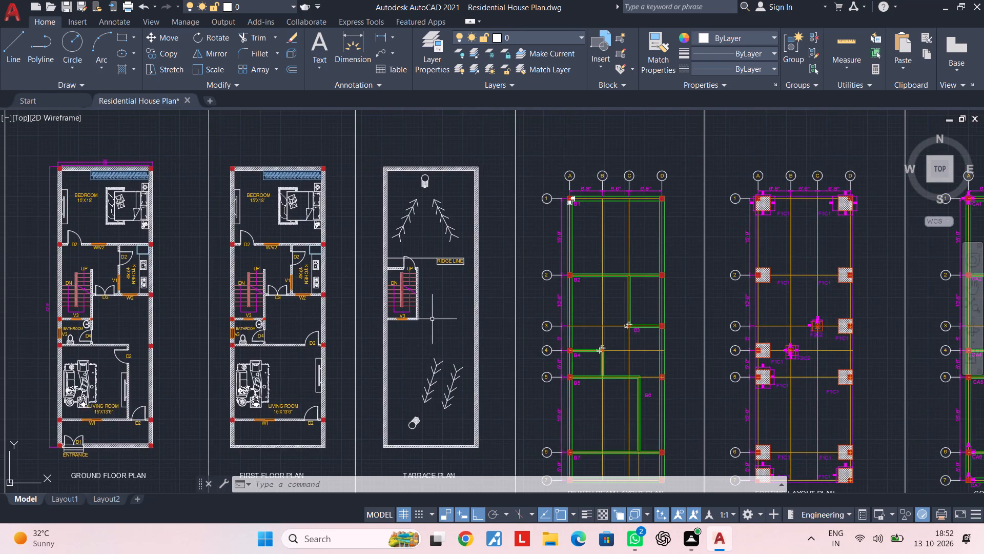
Examine the terrace plan's staircase, door, V3 opening and ridge line label, comparing them with the first floor plan.
{"action": "scroll", "coordinate": [434, 311], "scroll_direction": "up", "scroll_amount": 2}
{"action": "middle_click_drag", "start_coordinate": [431, 335], "coordinate": [433, 413]}
{"action": "scroll", "coordinate": [364, 287], "scroll_direction": "up", "scroll_amount": 2}
{"action": "scroll", "coordinate": [366, 287], "scroll_direction": "down", "scroll_amount": 2}
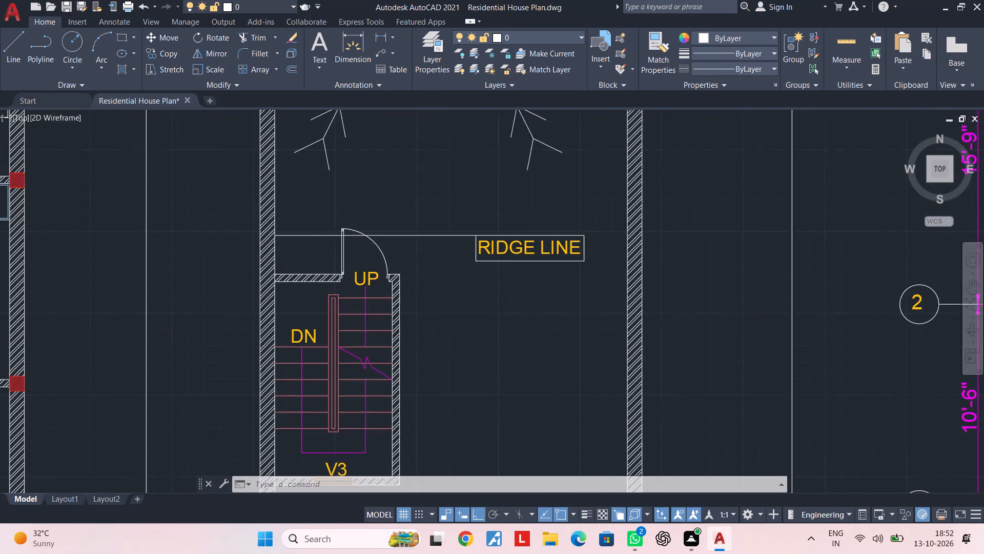
{"action": "scroll", "coordinate": [366, 287], "scroll_direction": "down", "scroll_amount": 1}
{"action": "middle_click_drag", "start_coordinate": [402, 330], "coordinate": [404, 300]}
{"action": "middle_click_drag", "start_coordinate": [420, 318], "coordinate": [395, 233]}
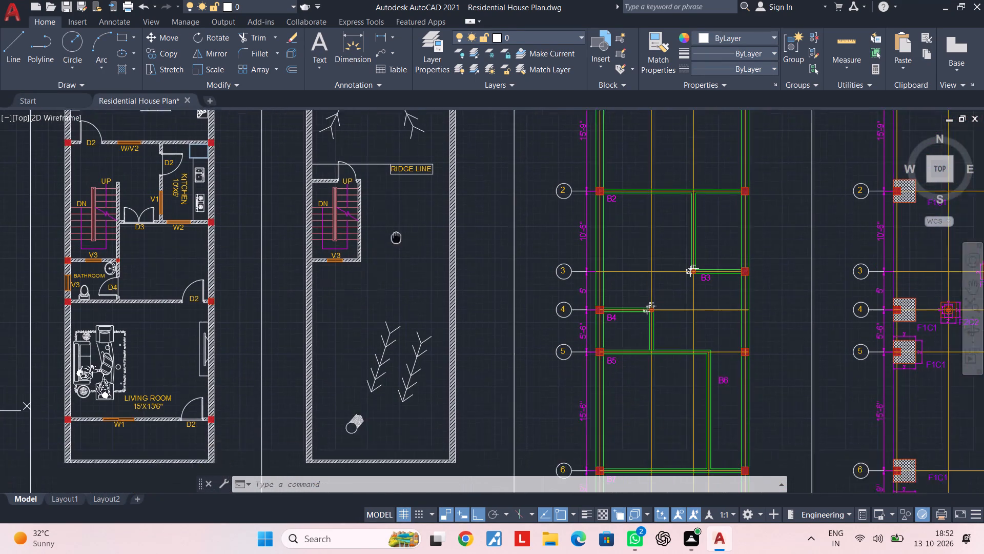
{"action": "middle_click_drag", "start_coordinate": [395, 233], "coordinate": [391, 222]}
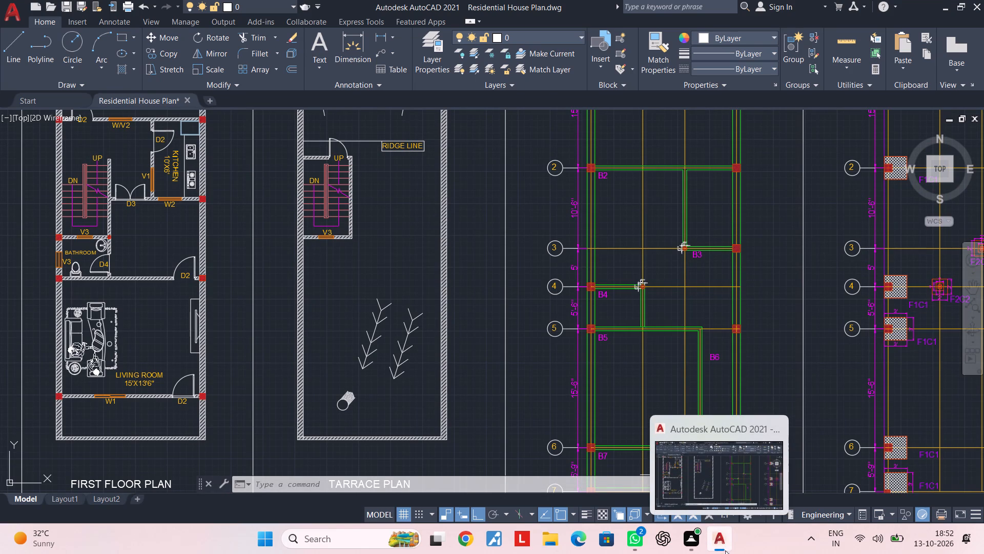